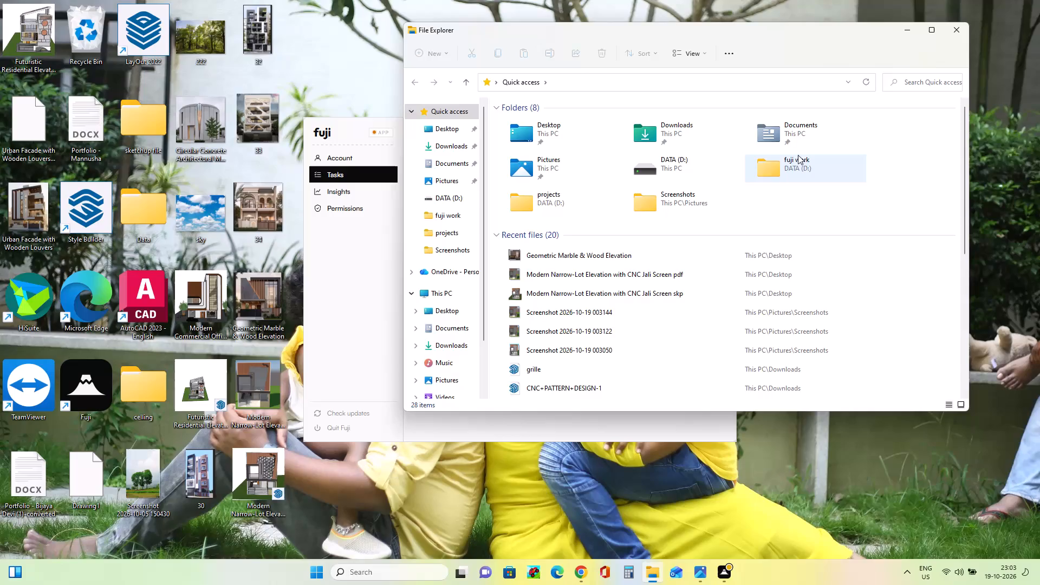
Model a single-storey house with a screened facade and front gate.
Open the SketchUp 2022 program folder inside Program Files on the C: drive.
scroll(453, 320, down, 2)
click(460, 372)
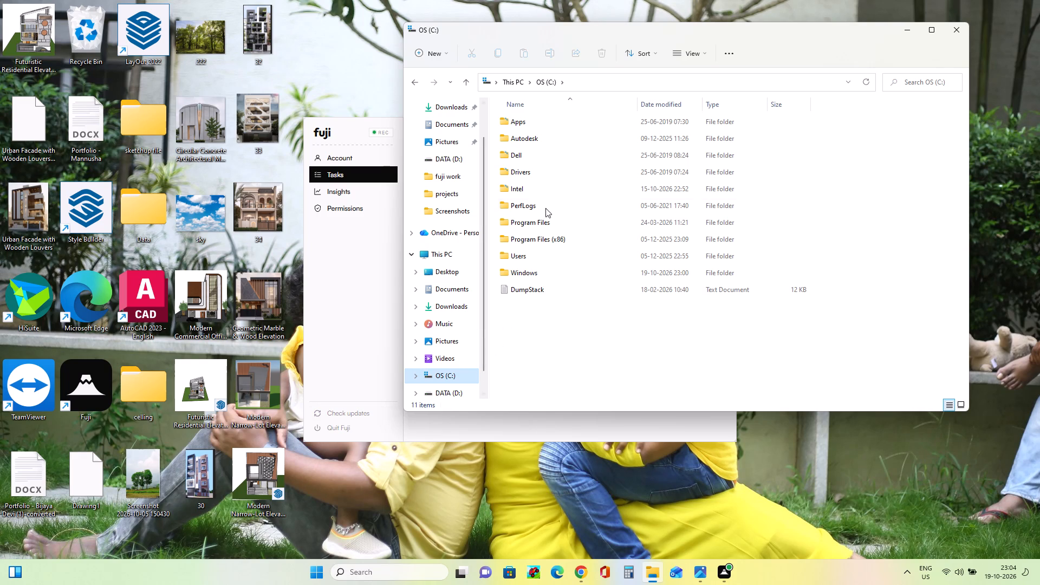
click(553, 222)
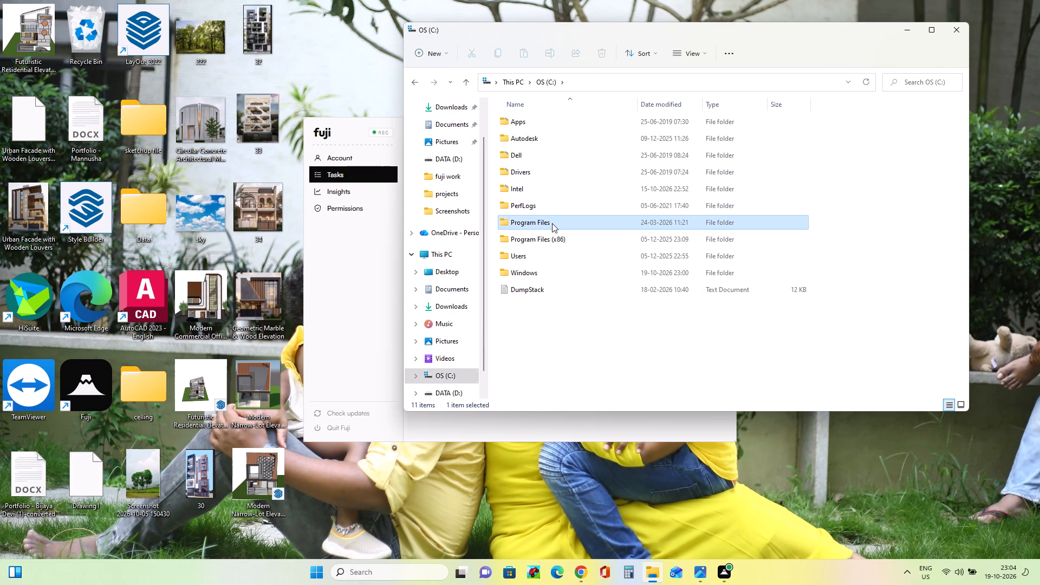
double_click(552, 223)
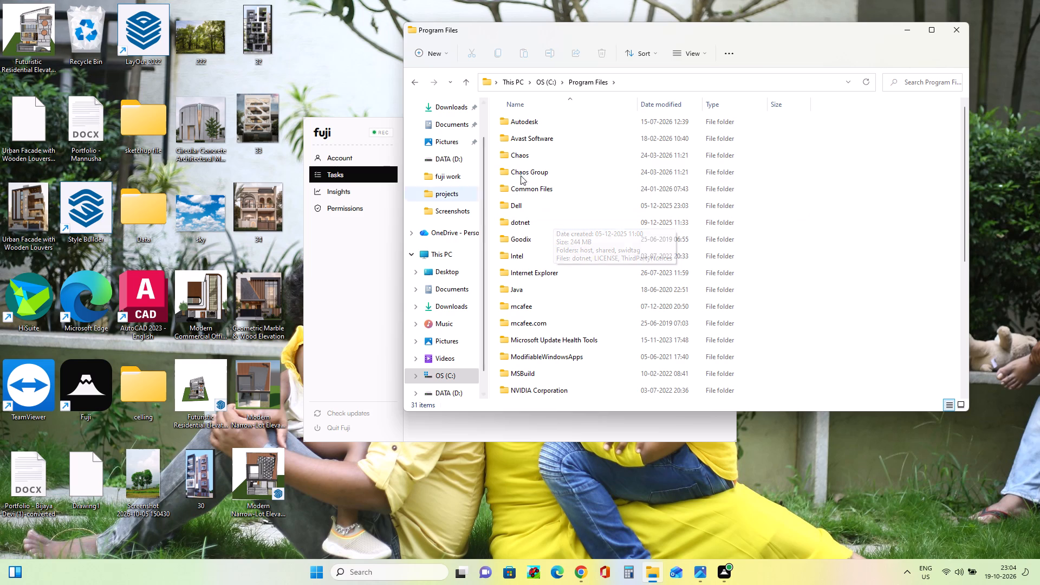
scroll(557, 295, down, 10)
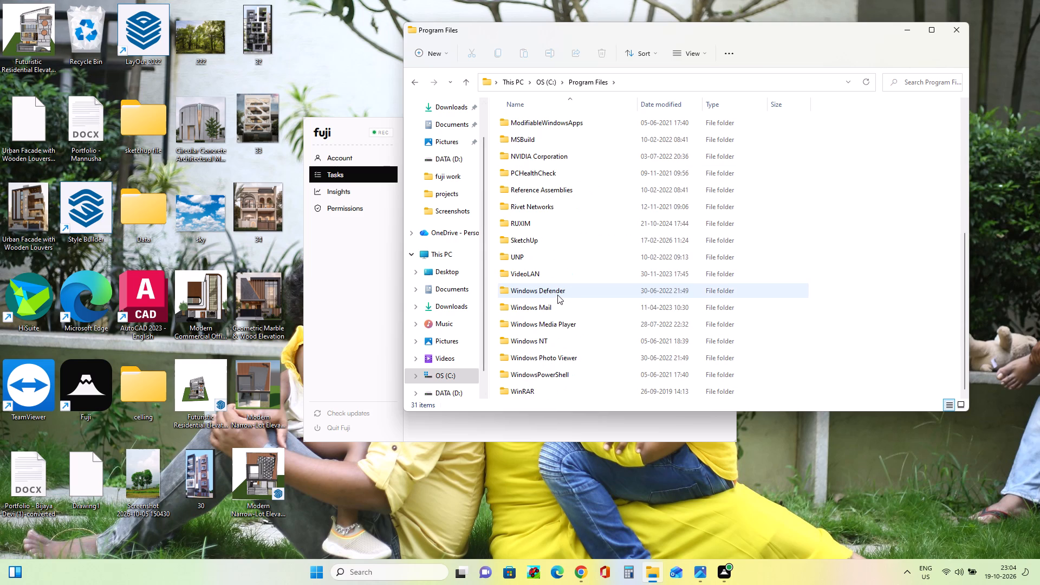
scroll(557, 295, down, 1)
scroll(557, 295, up, 12)
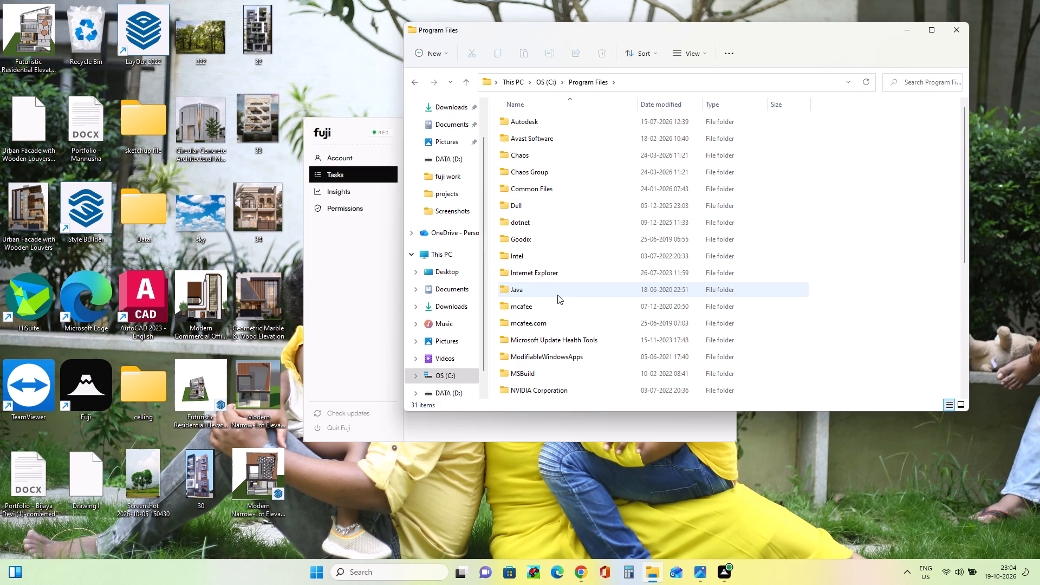
key(s)
double_click(546, 246)
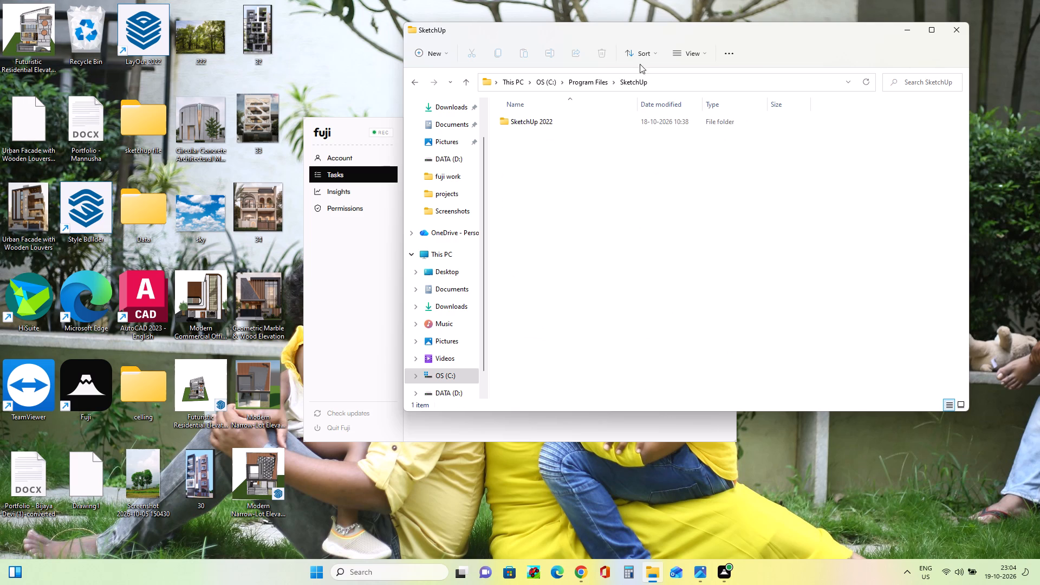
double_click(546, 123)
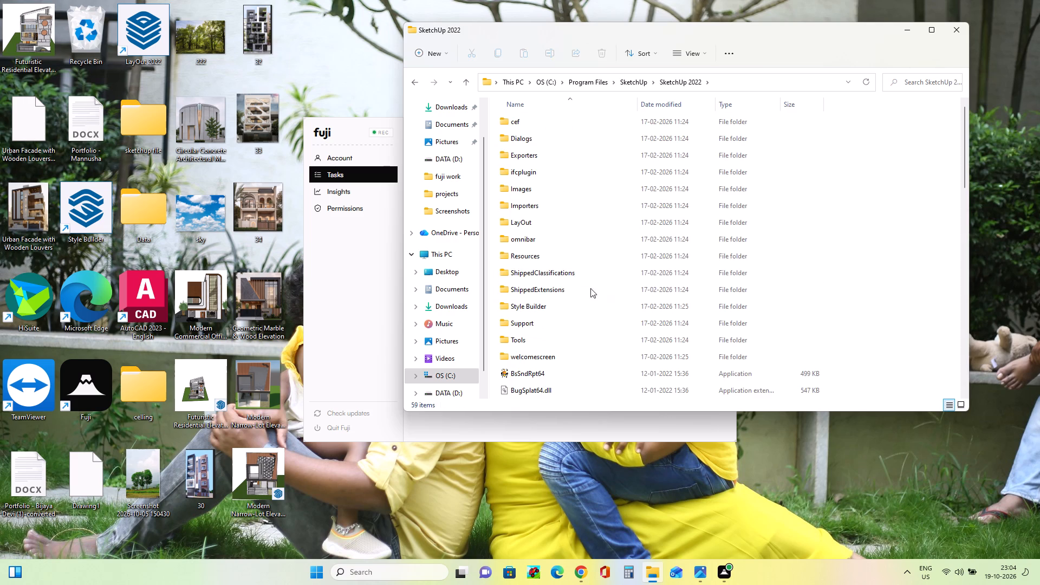
Launch SketchUp from its program folder and create a new model with the Simple (Inches) template.
text(ss)
scroll(575, 324, down, 3)
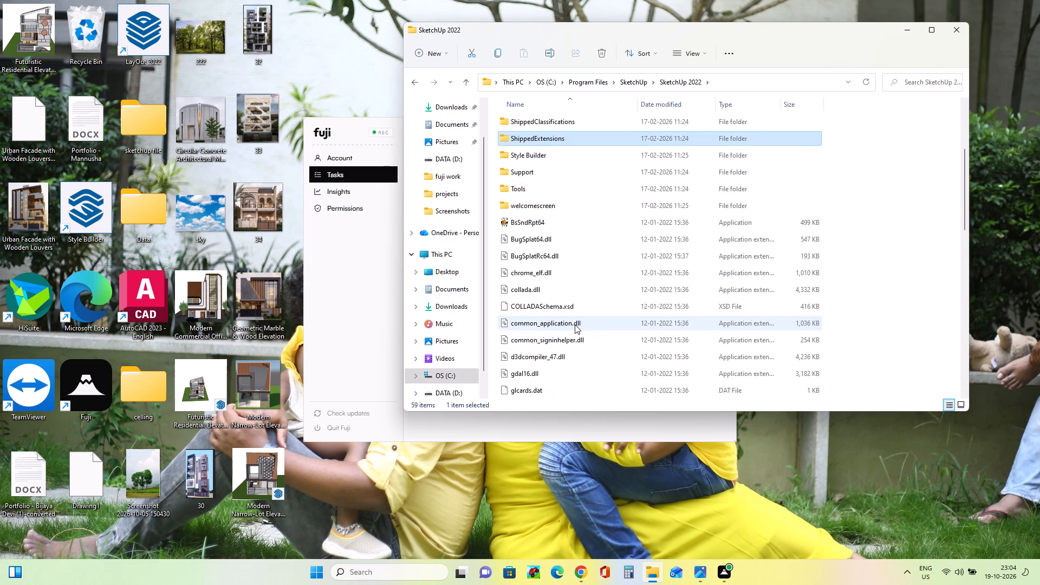
scroll(575, 324, down, 4)
text(ssss)
double_click(548, 172)
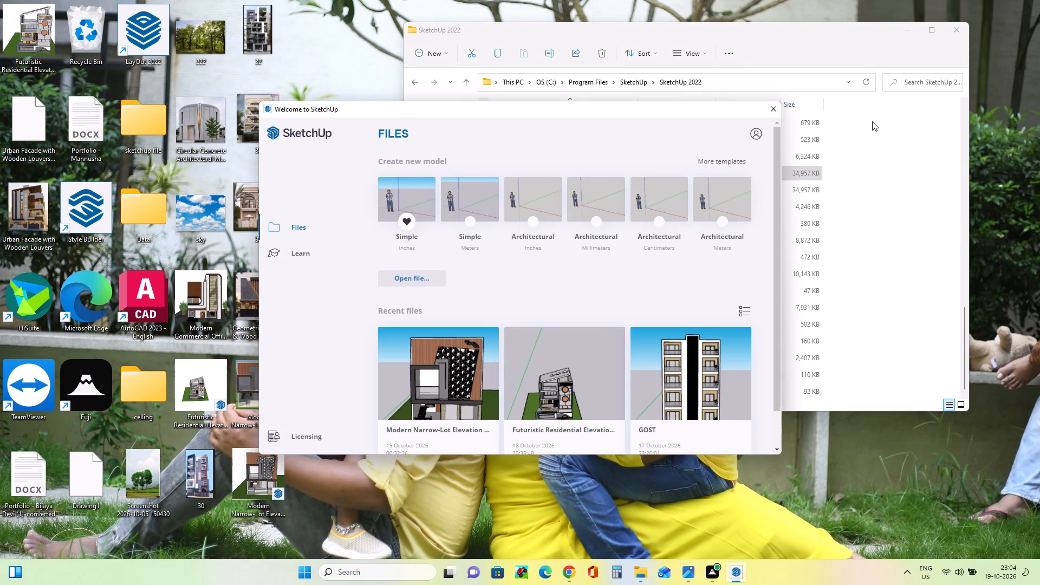
click(419, 201)
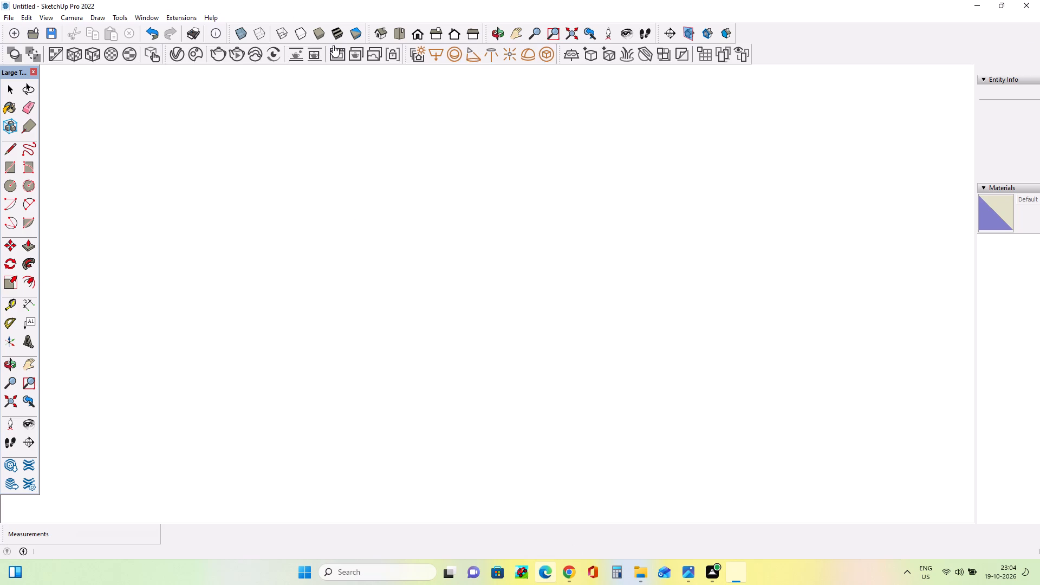
Import the Geometric Marble & Wood Elevation image from the Desktop and place it upright beside the scale figure.
middle_drag(212, 293, 318, 289)
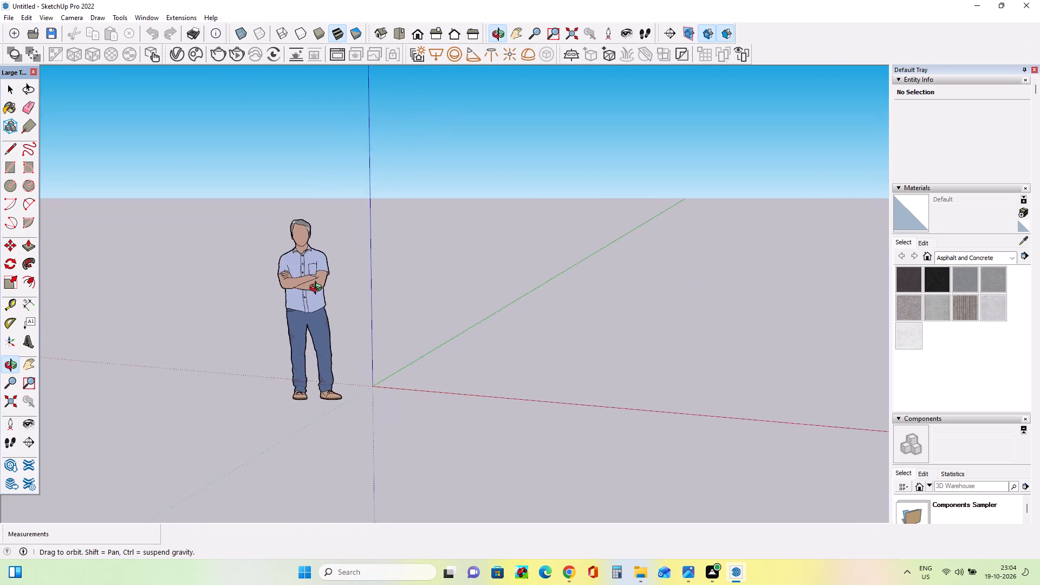
middle_drag(318, 289, 326, 284)
click(11, 16)
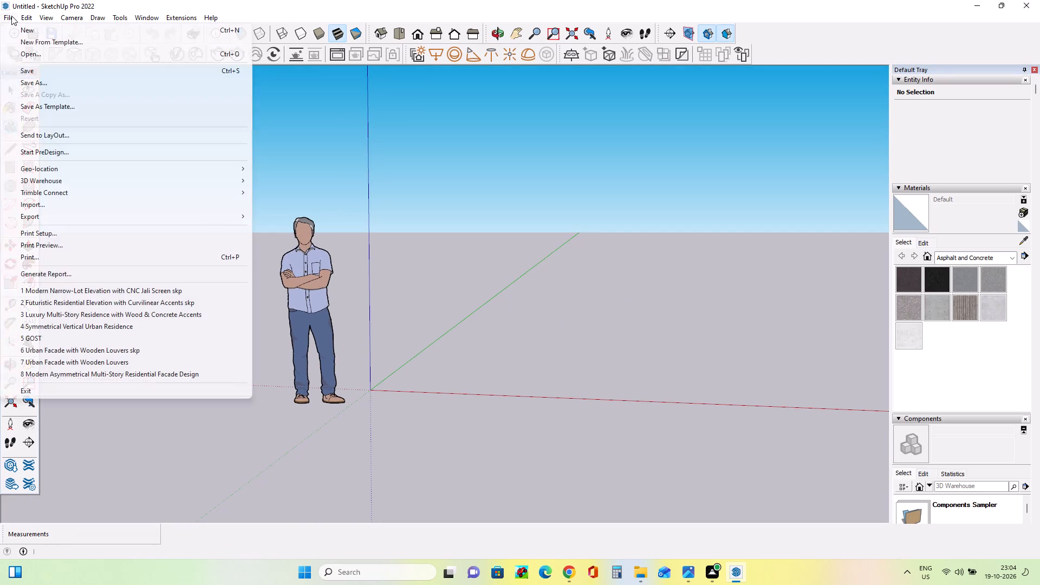
click(81, 202)
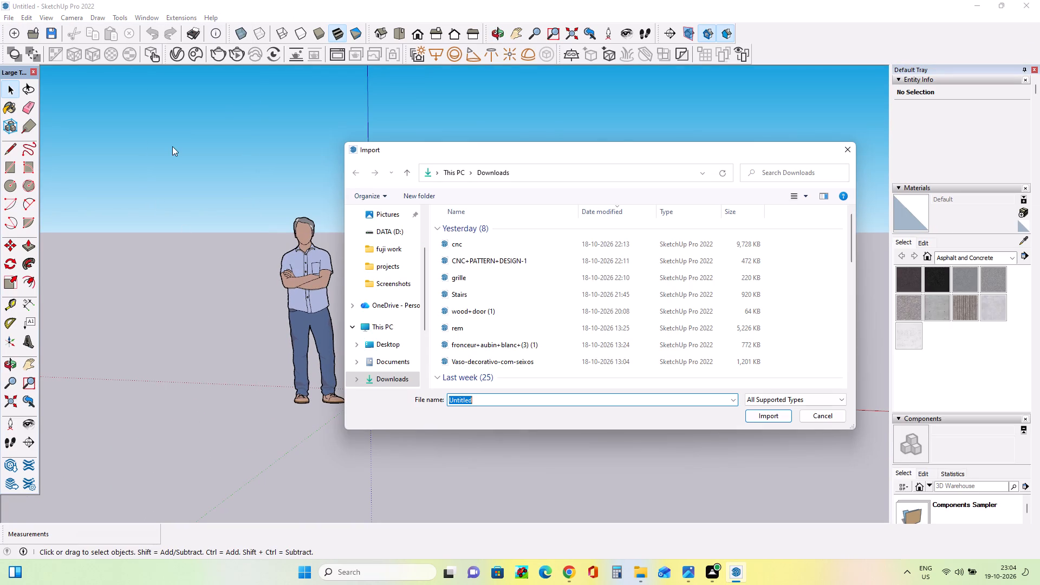
click(392, 338)
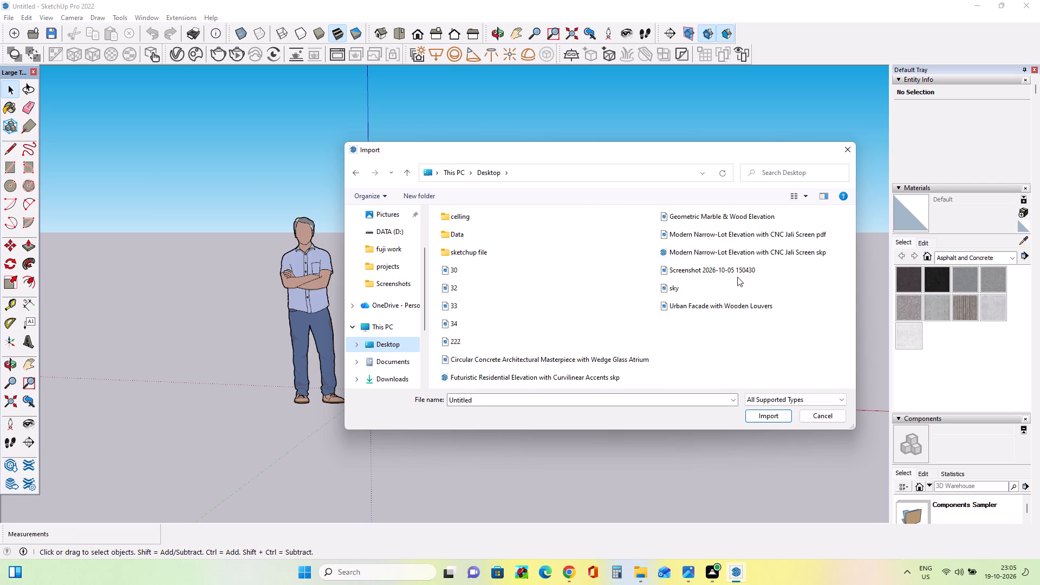
click(732, 214)
click(772, 456)
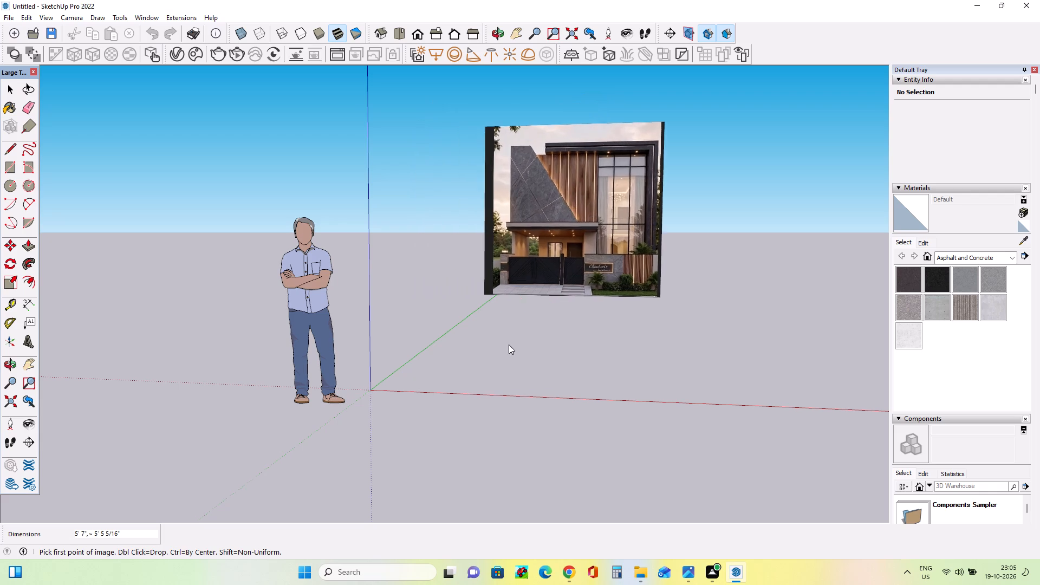
click(476, 171)
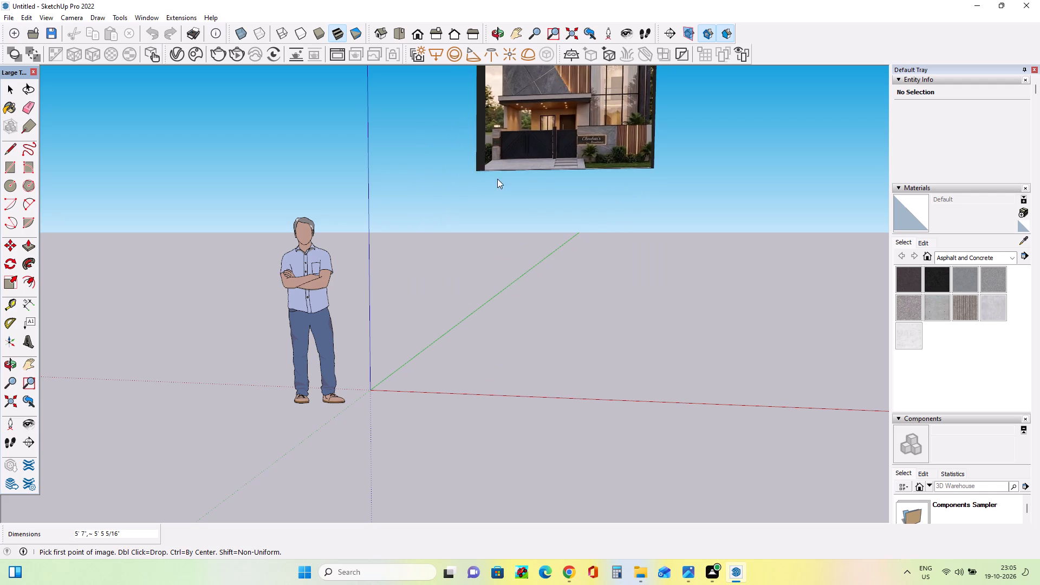
click(695, 103)
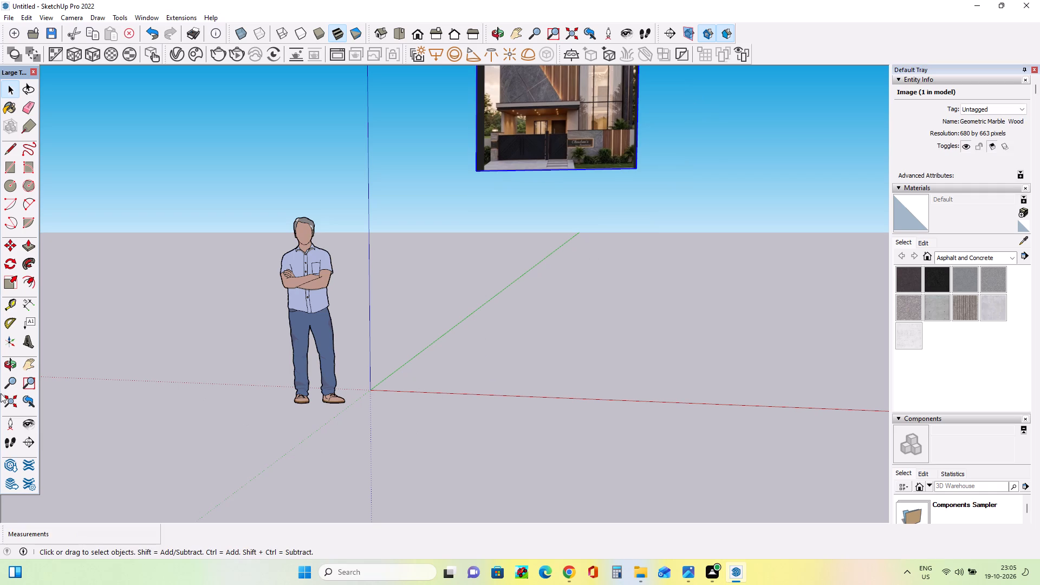
Move the imported elevation image down about 4' 2" from its lower corner.
click(27, 357)
drag(402, 205, 153, 360)
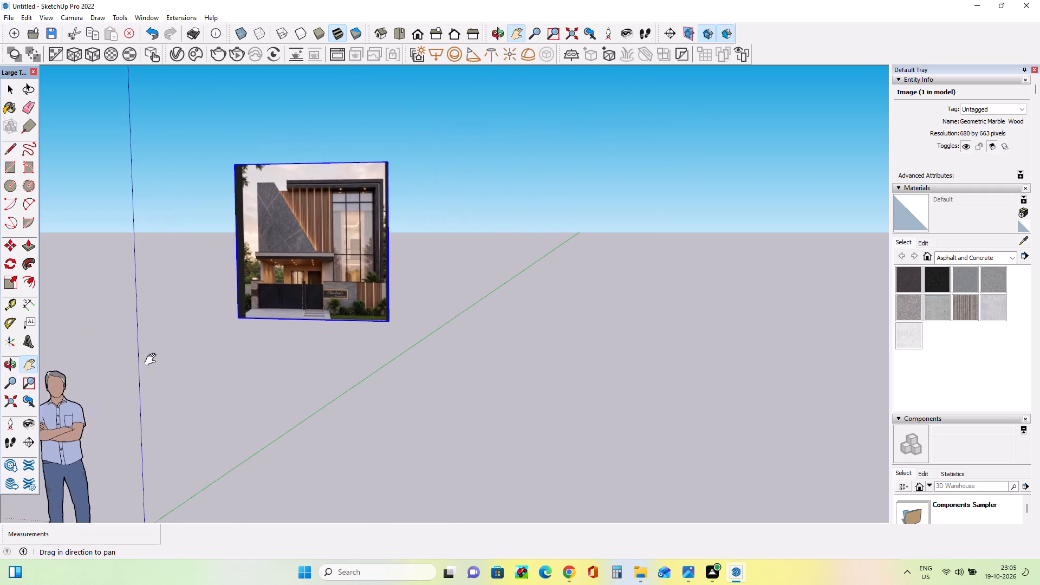
drag(153, 360, 153, 360)
middle_drag(536, 333, 649, 293)
scroll(651, 293, down, 1)
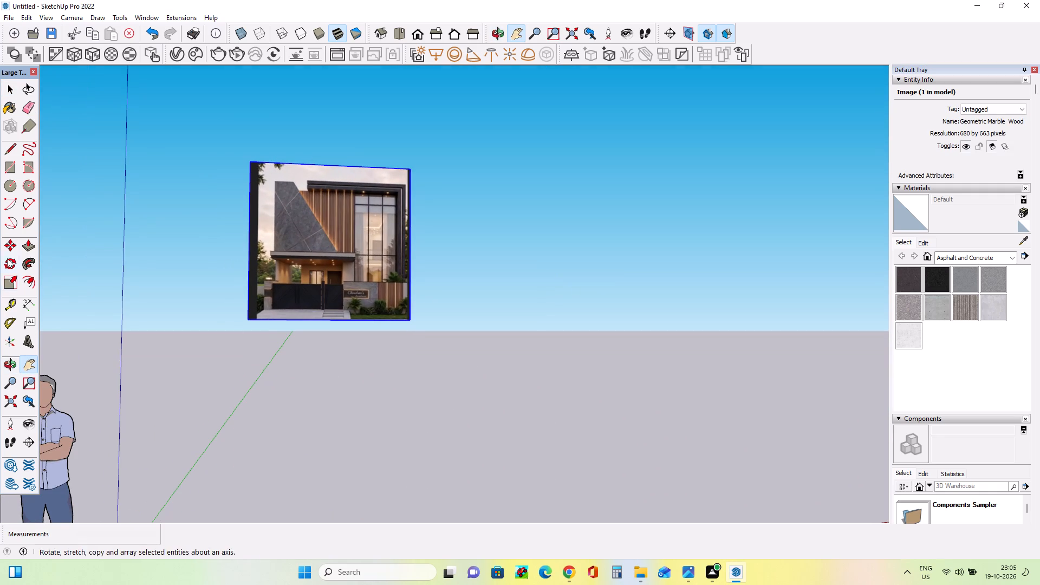
click(7, 245)
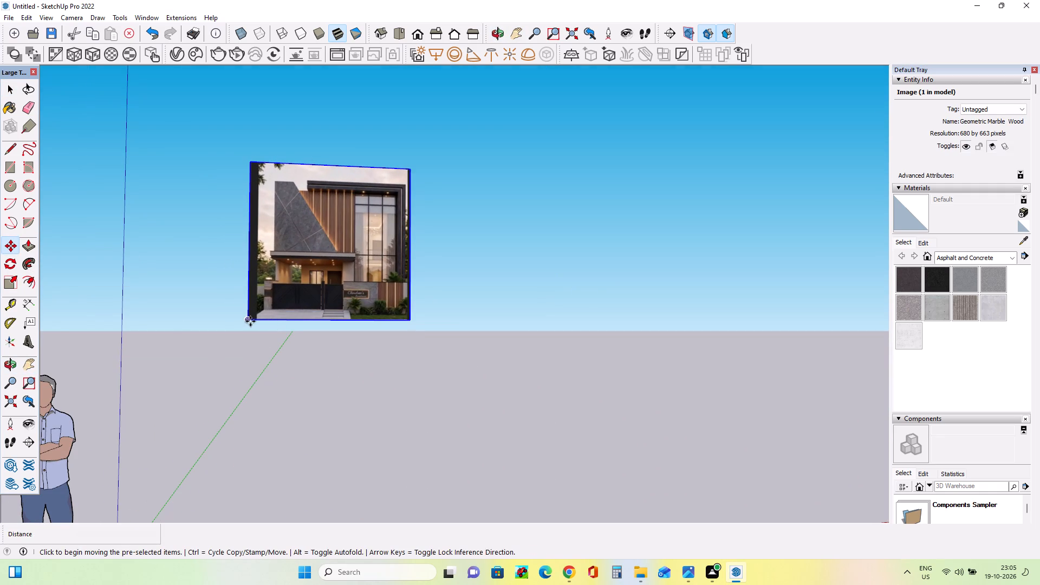
click(250, 321)
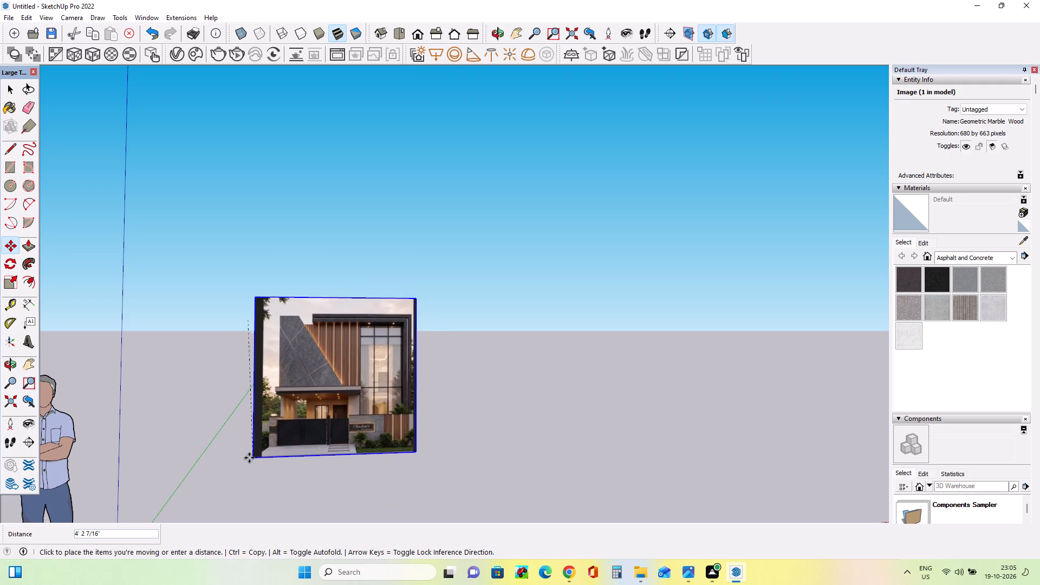
click(248, 458)
Move the elevation image about 43' back, behind the scale figure.
scroll(203, 404, down, 11)
middle_drag(263, 433, 434, 415)
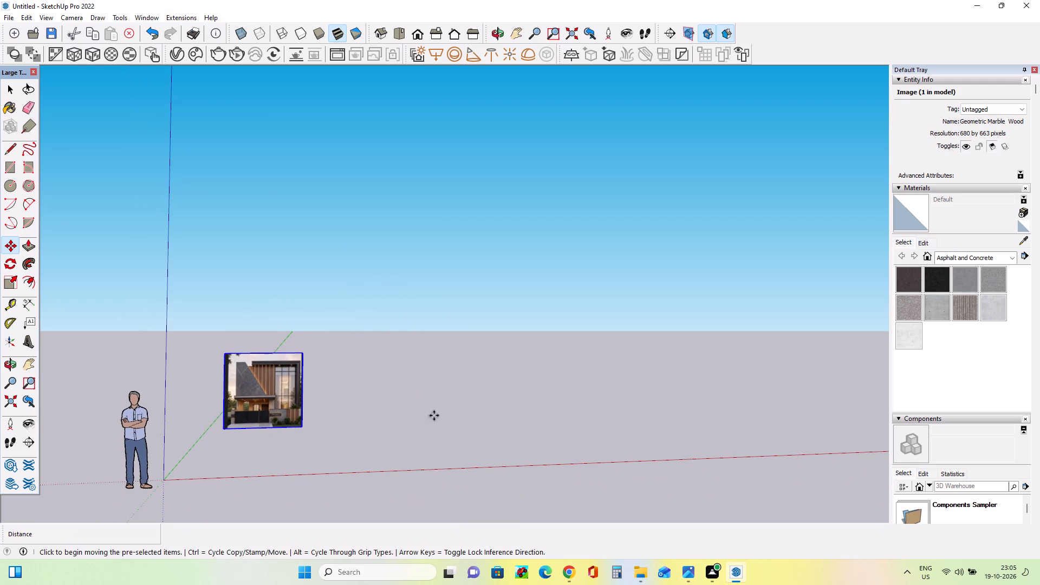
middle_drag(434, 415, 453, 409)
middle_drag(251, 391, 156, 431)
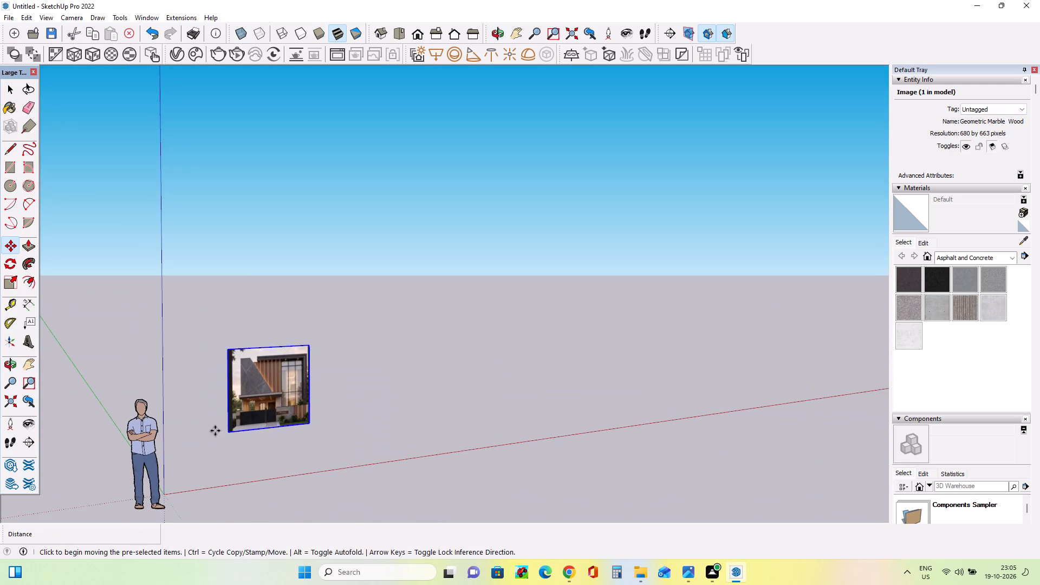
click(229, 432)
click(142, 359)
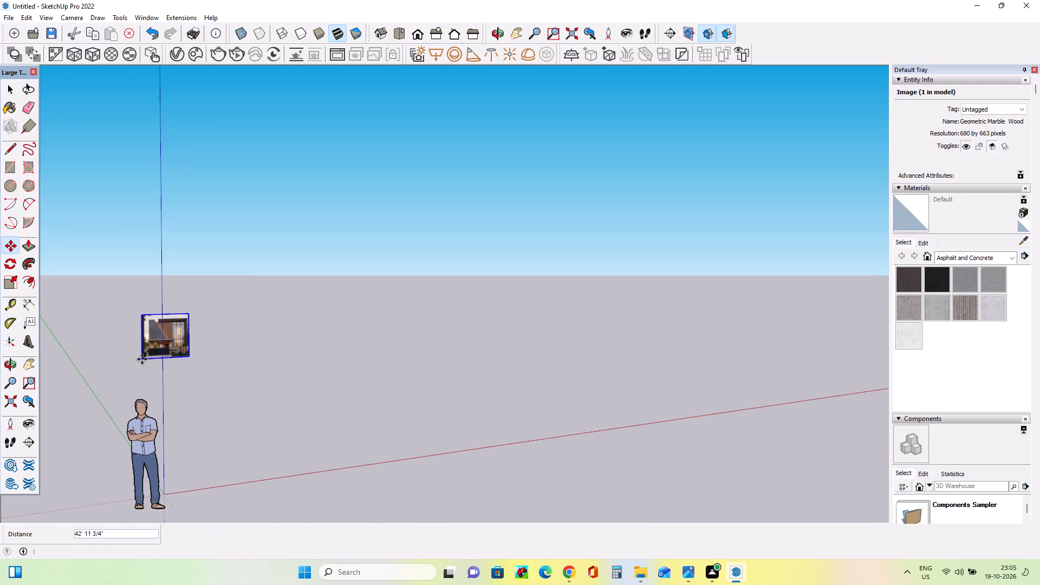
Enlarge the elevation image uniformly from its corners with the Scale tool.
scroll(250, 362, down, 4)
middle_drag(423, 402, 368, 395)
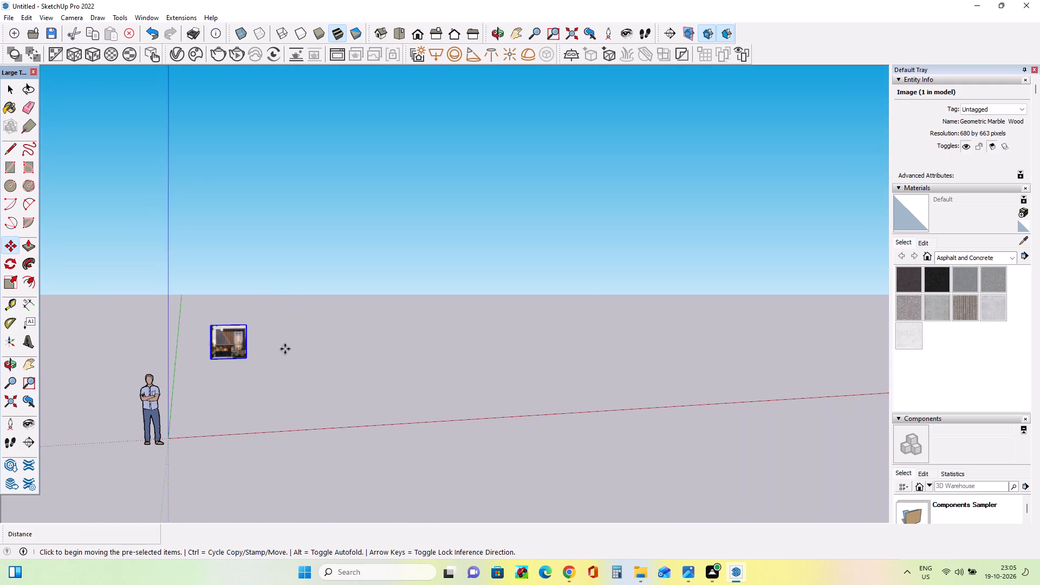
scroll(185, 339, up, 2)
click(14, 288)
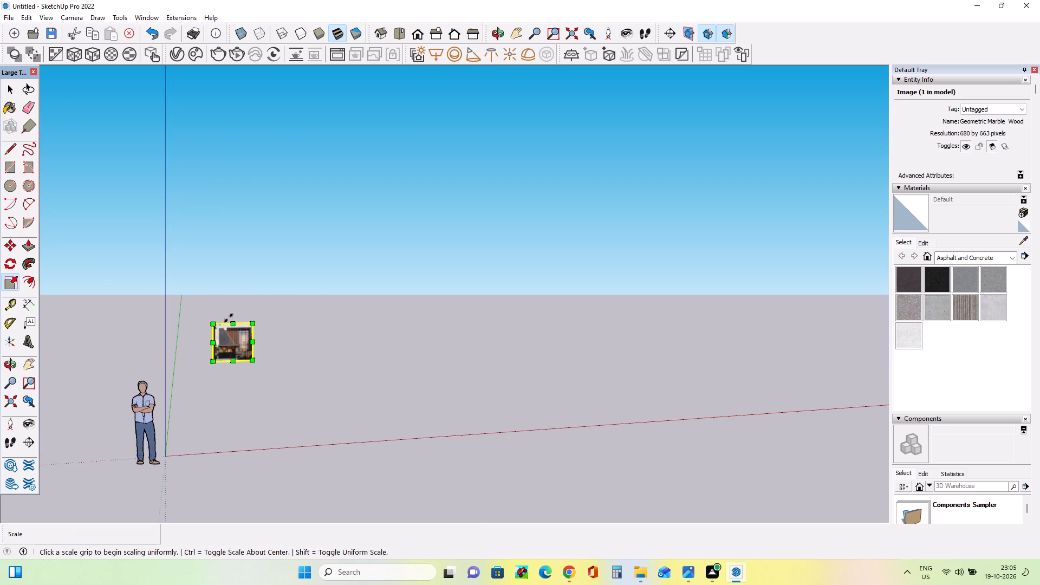
drag(212, 320, 193, 209)
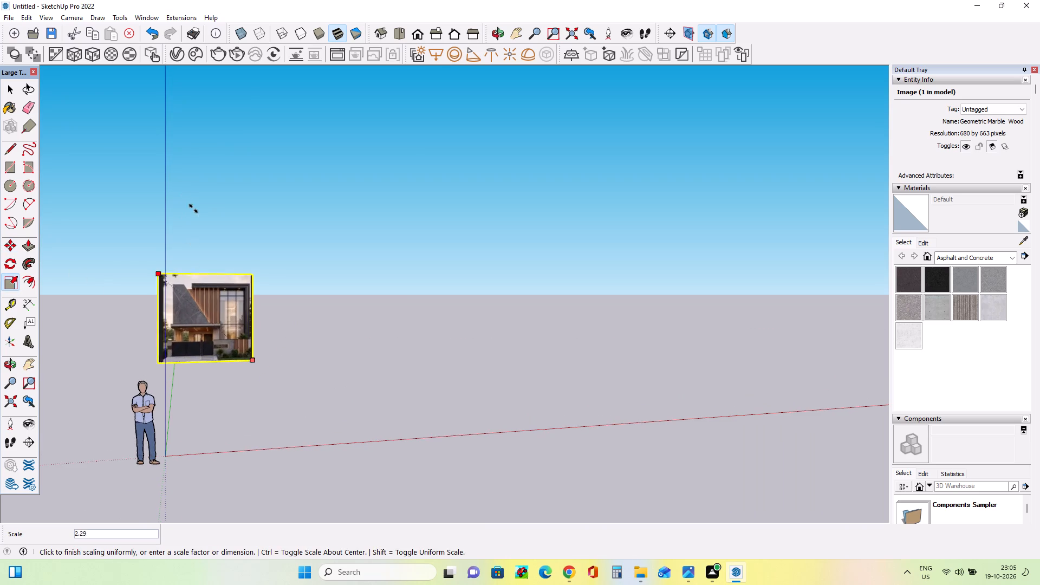
drag(193, 209, 226, 238)
drag(248, 290, 296, 139)
Stretch the elevation image's height by a factor of about 1.71 and widen it slightly.
drag(252, 220, 264, 127)
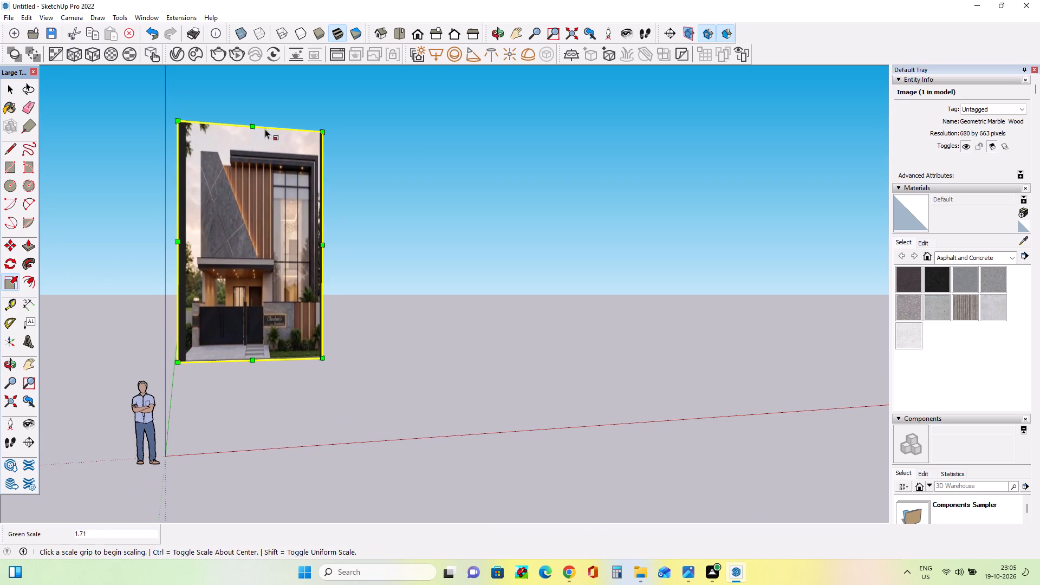
drag(318, 244, 353, 245)
Examine the reference image's proportions and facade details, including the slanted stone wall, wood louvers and tall glazing.
scroll(188, 300, down, 4)
middle_drag(322, 333, 309, 353)
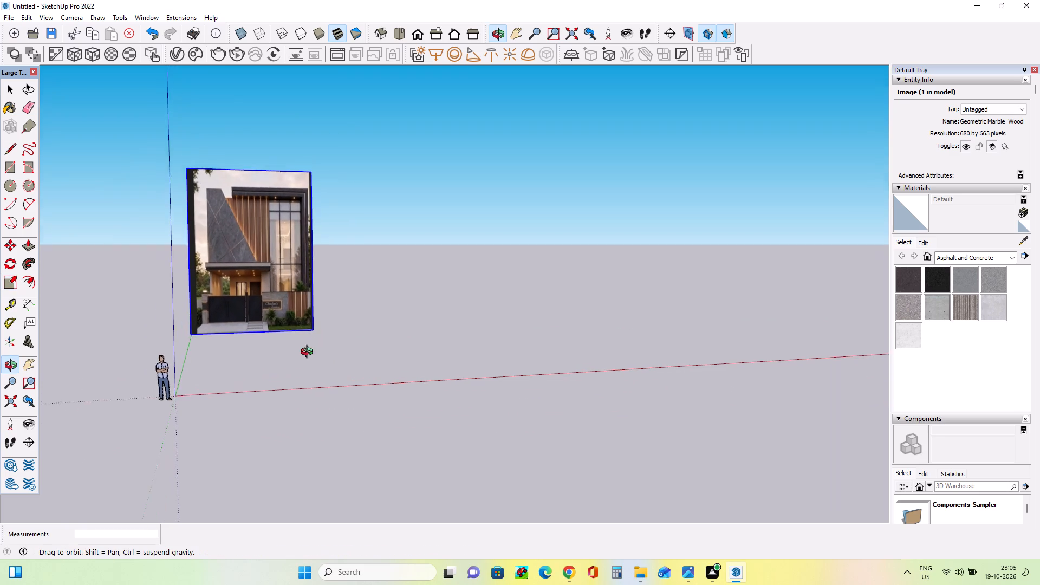
middle_drag(309, 353, 301, 392)
middle_drag(291, 371, 308, 336)
scroll(230, 210, up, 5)
scroll(230, 210, down, 1)
scroll(230, 210, up, 1)
scroll(230, 210, down, 1)
scroll(230, 210, up, 3)
scroll(239, 211, down, 1)
scroll(239, 211, up, 5)
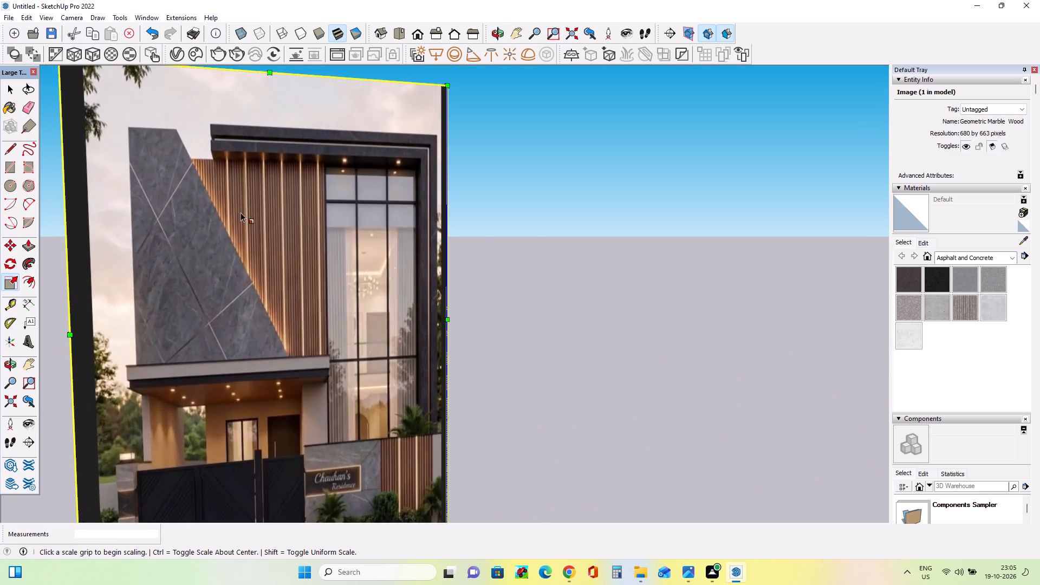
scroll(240, 212, up, 7)
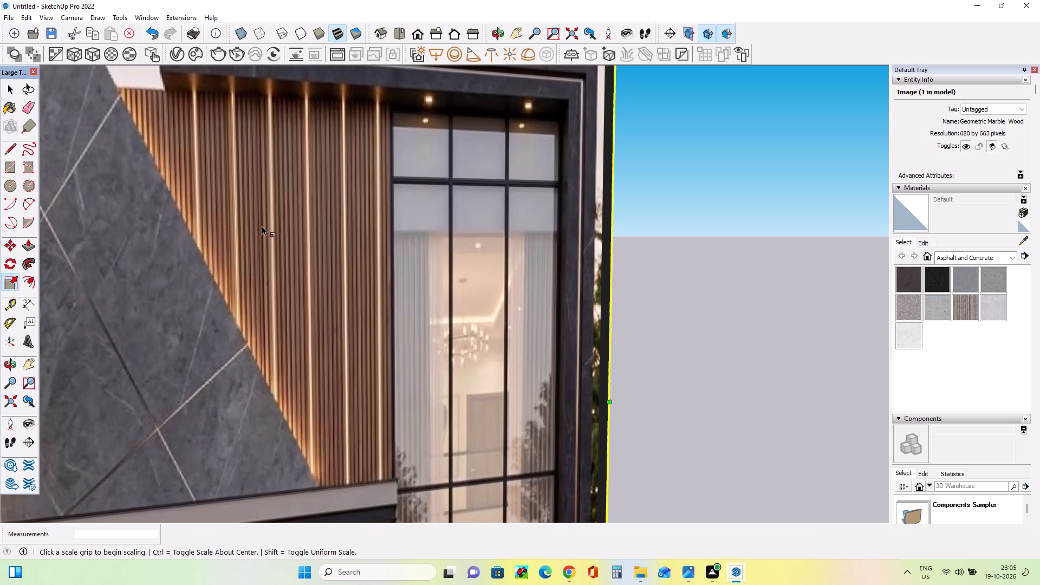
scroll(262, 226, down, 16)
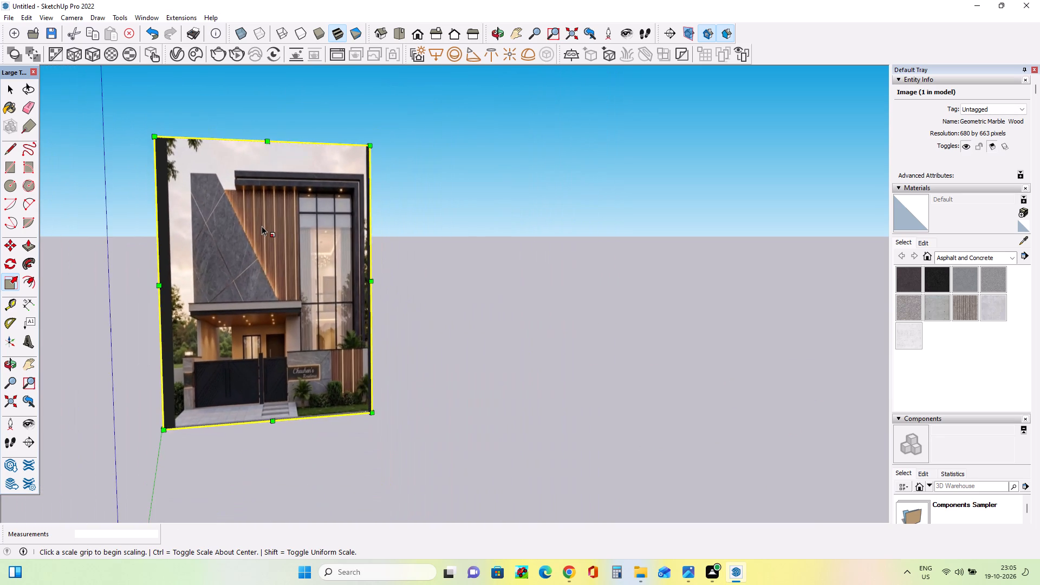
scroll(262, 226, down, 3)
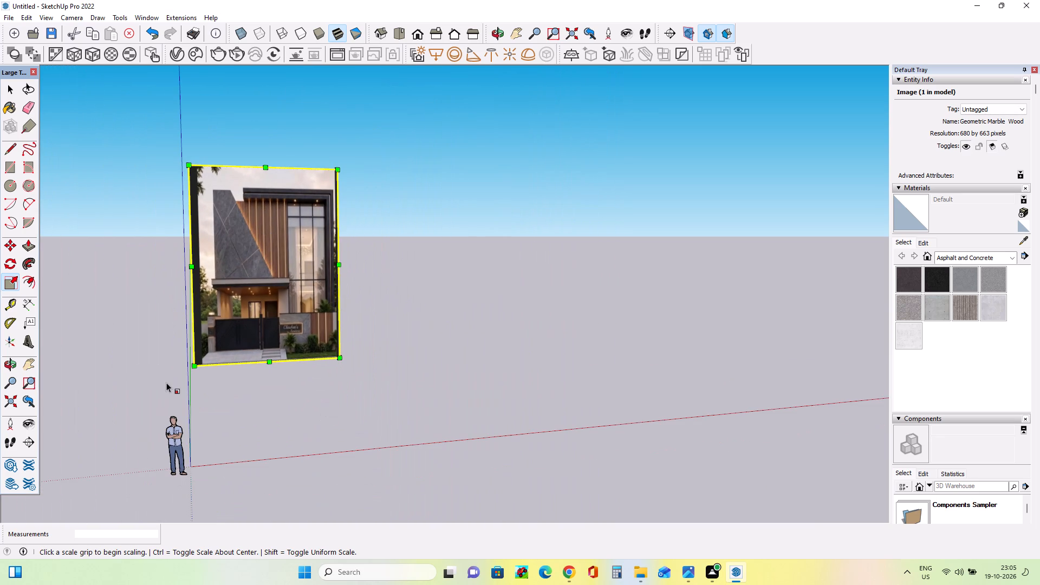
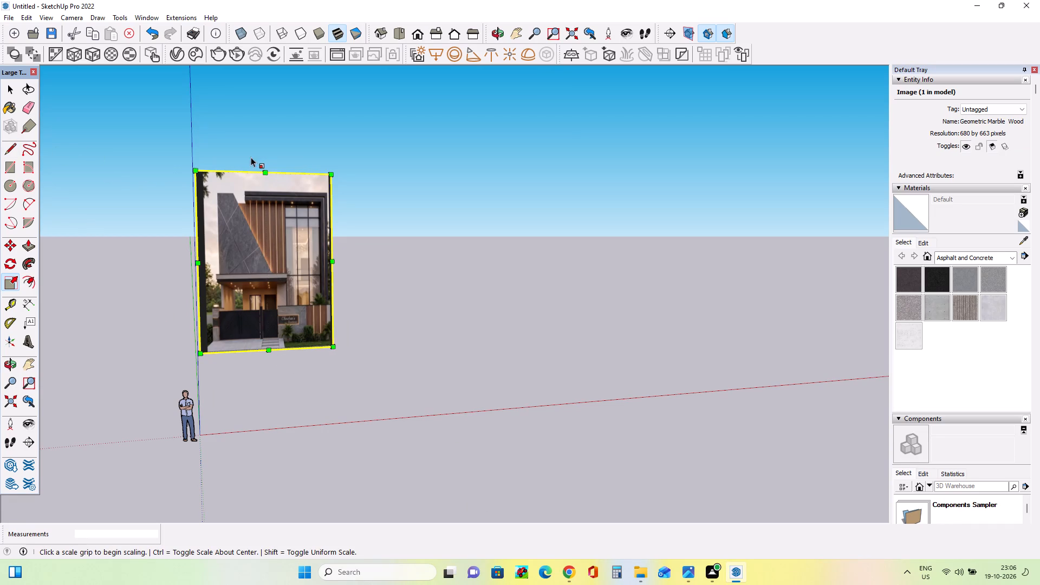
Scale the elevation image upward by about 1.32, wider by about 1.37 and downward by about 1.34.
drag(262, 168, 264, 152)
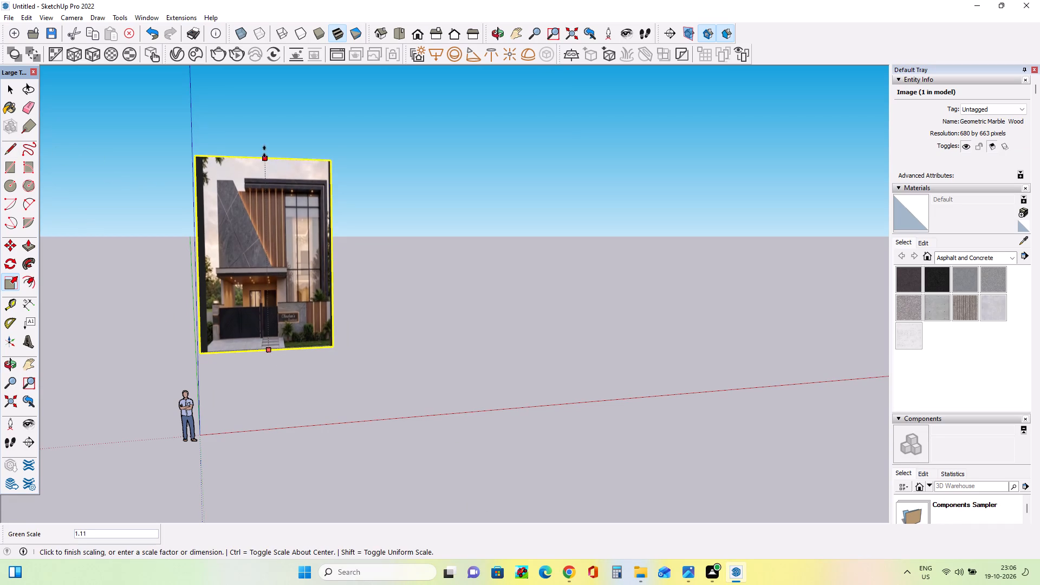
drag(264, 152, 263, 115)
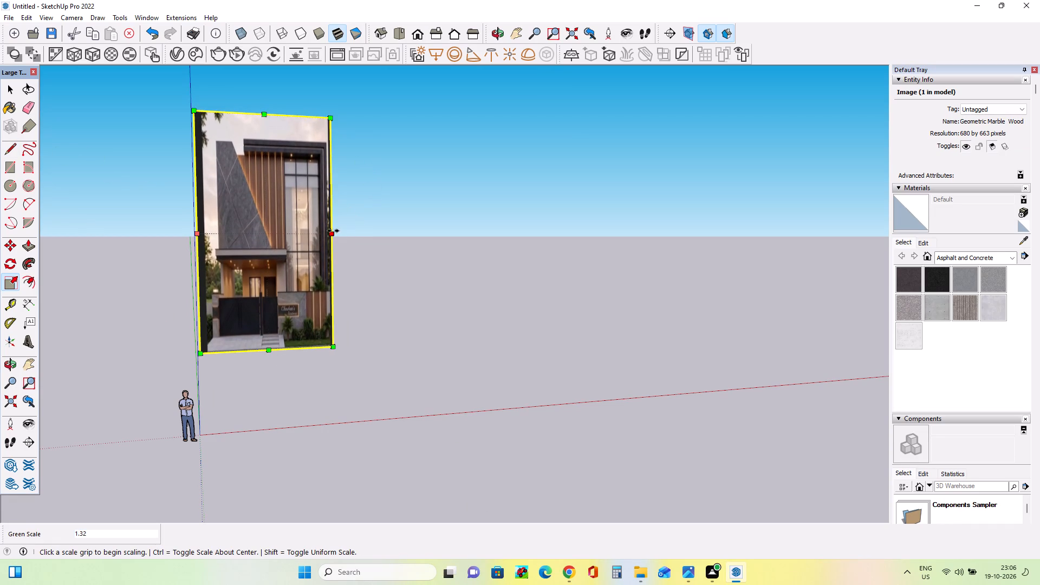
drag(335, 231, 339, 231)
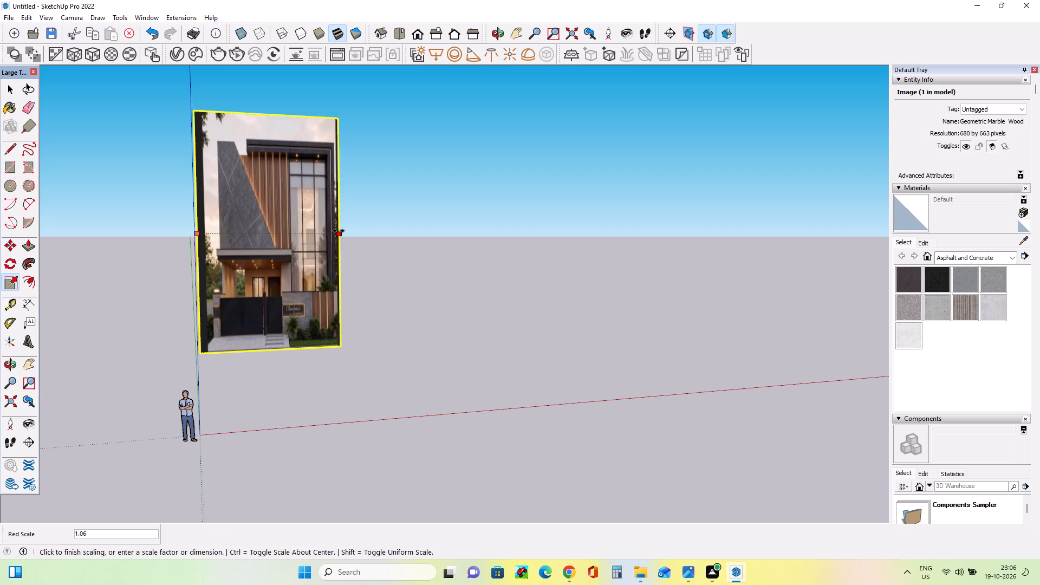
drag(339, 231, 377, 241)
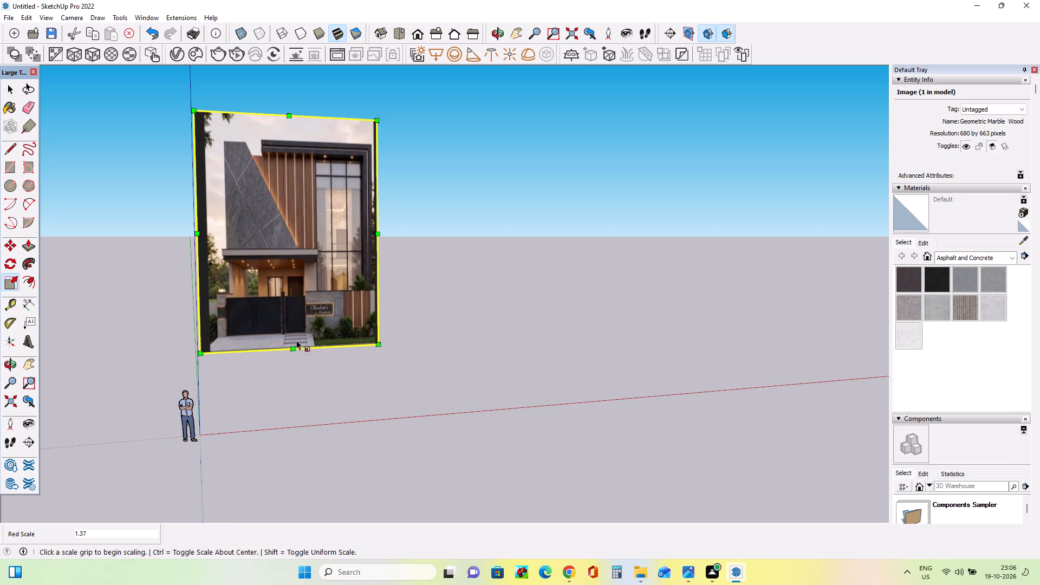
drag(293, 347, 295, 399)
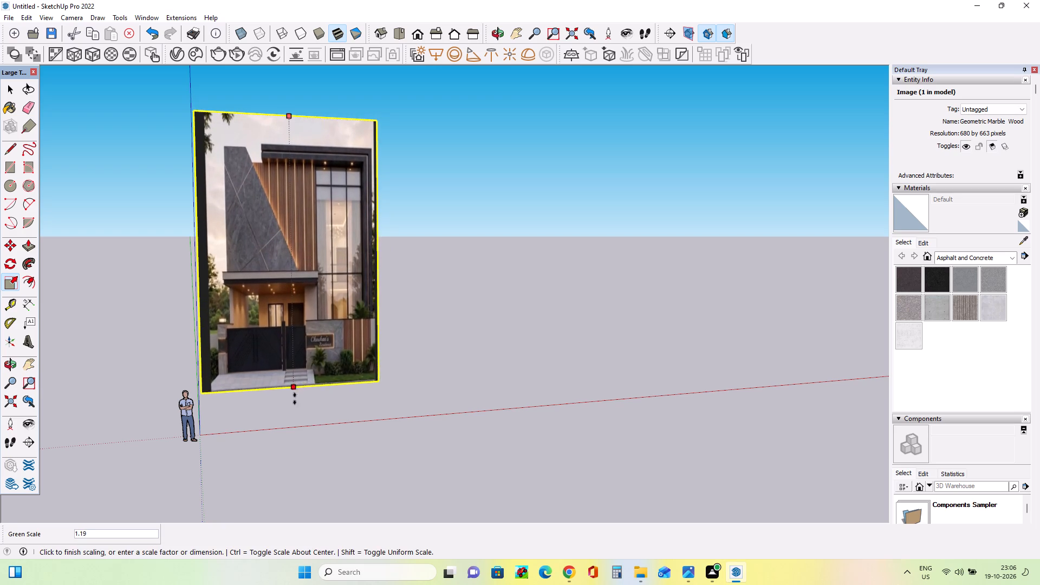
drag(295, 399, 298, 425)
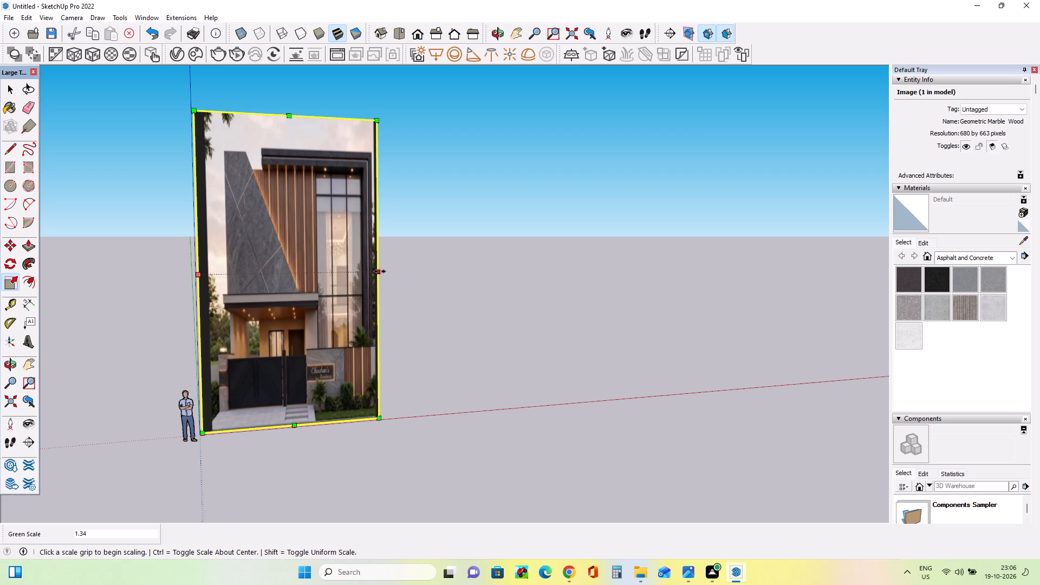
Widen the elevation image along the red axis by a factor of about 1.64 with the Scale tool.
drag(380, 271, 486, 275)
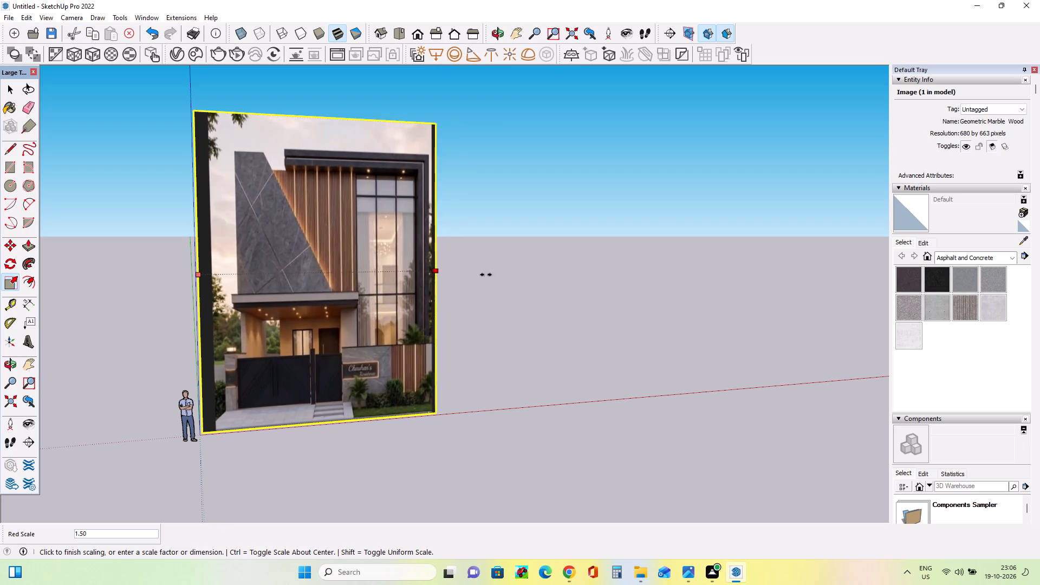
drag(486, 275, 1039, 239)
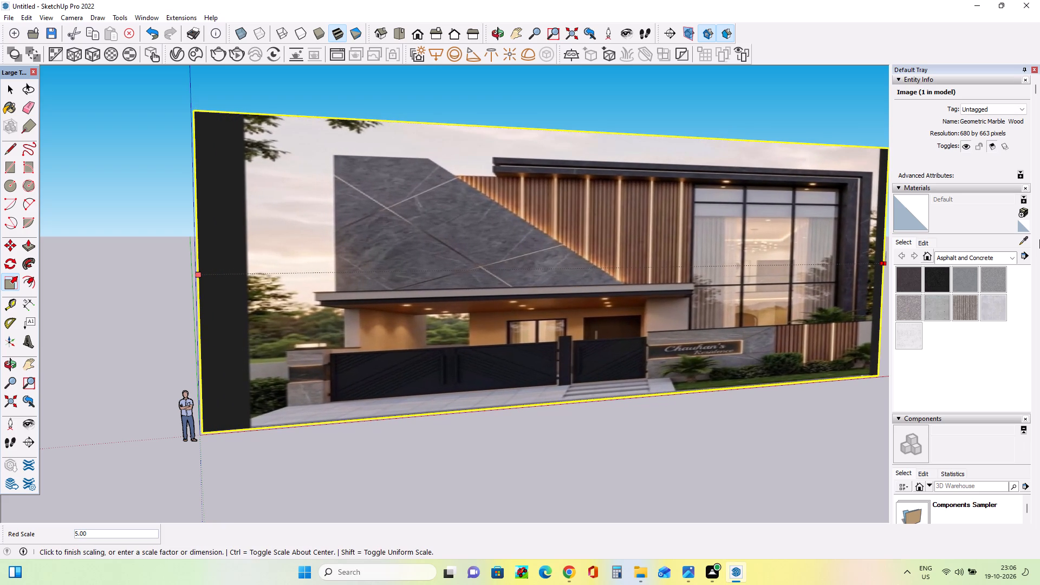
drag(1039, 239, 667, 297)
drag(667, 297, 481, 295)
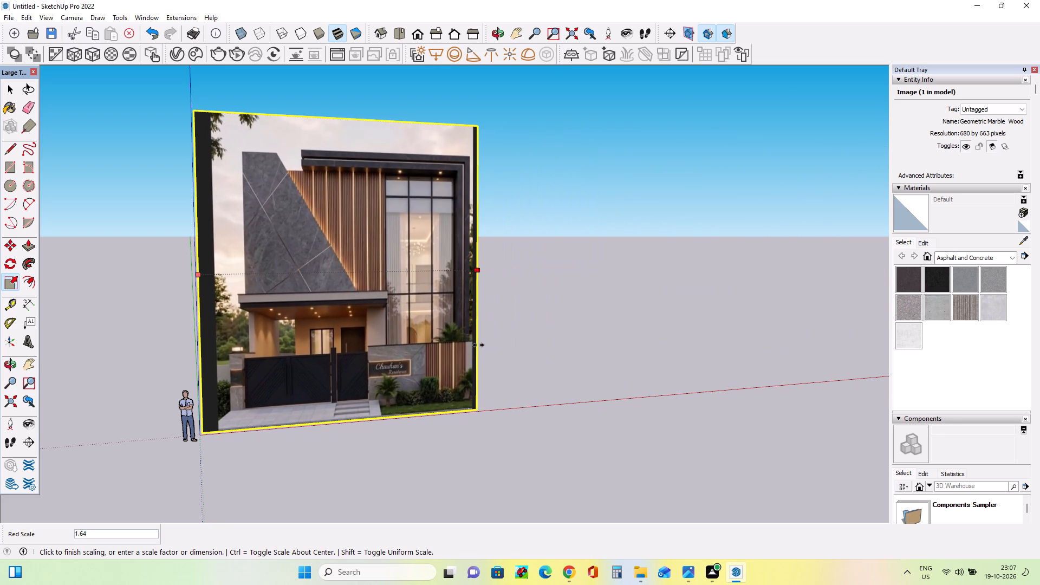
click(478, 345)
drag(544, 335, 503, 329)
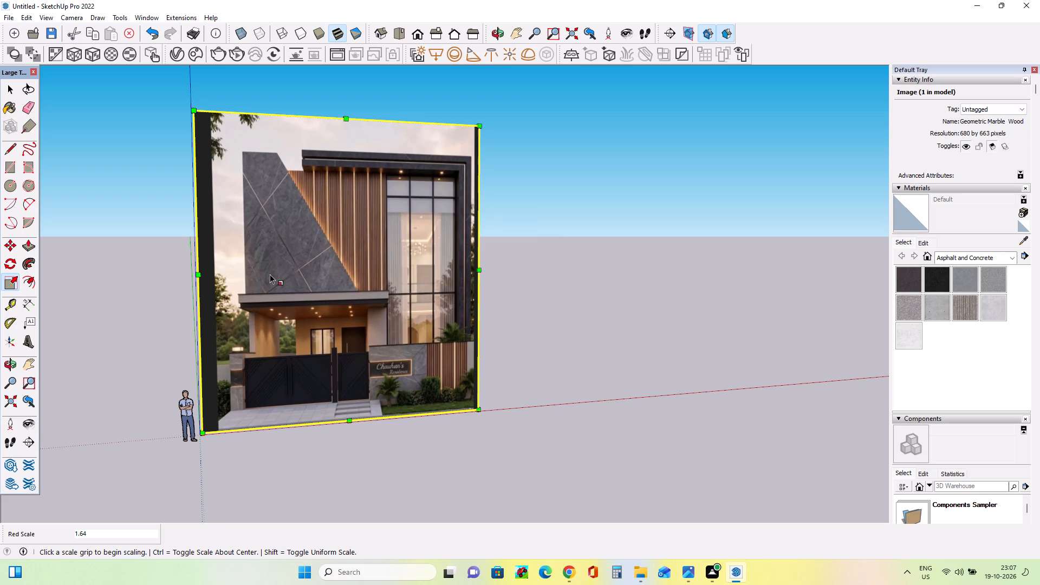
Move the elevation image about 8' 3" so that its lower corner sits at the origin, with its base along the red axis.
click(33, 361)
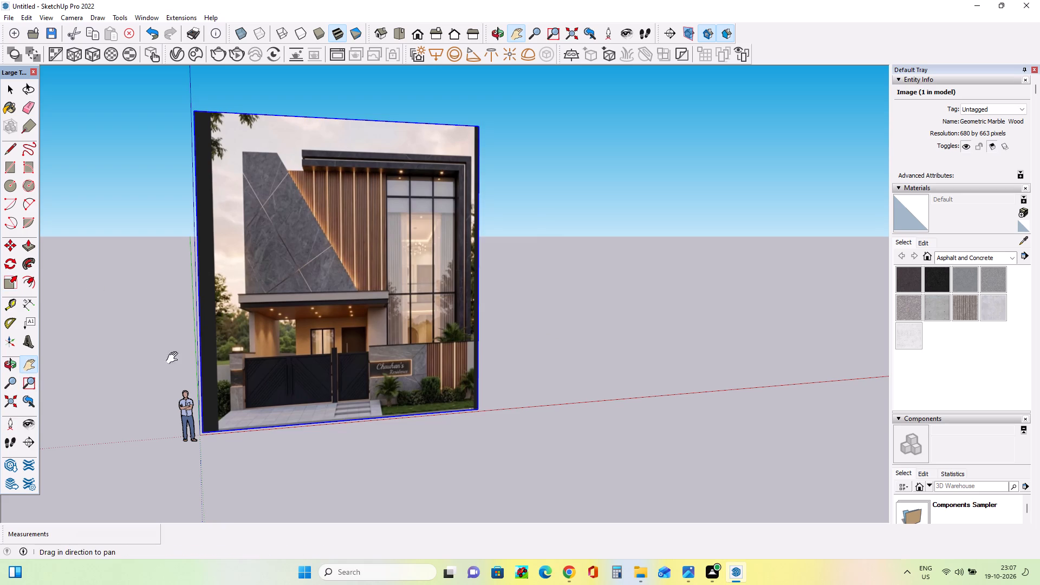
drag(538, 356, 384, 401)
drag(241, 385, 406, 362)
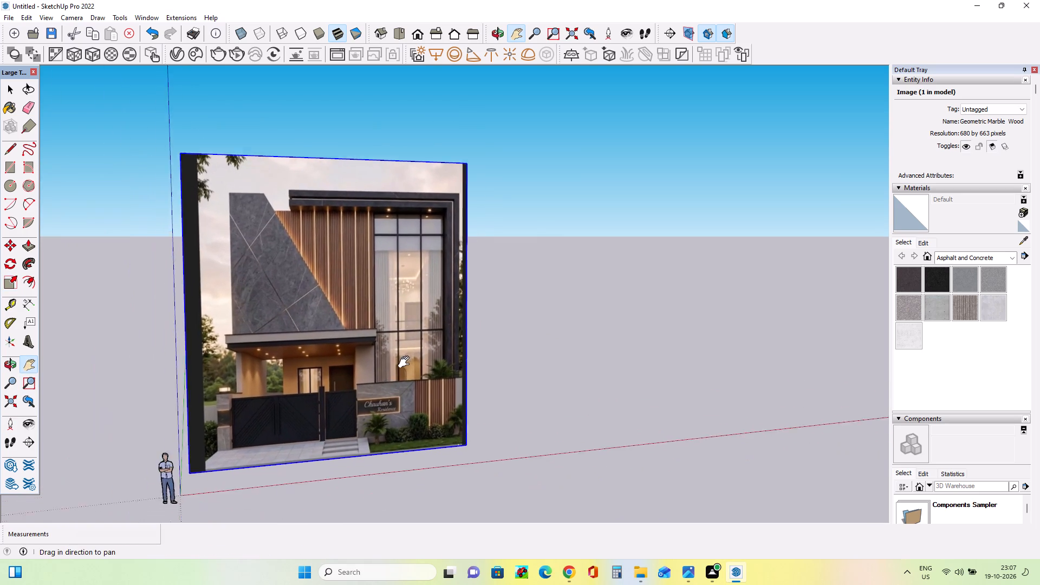
drag(406, 362, 406, 362)
click(6, 90)
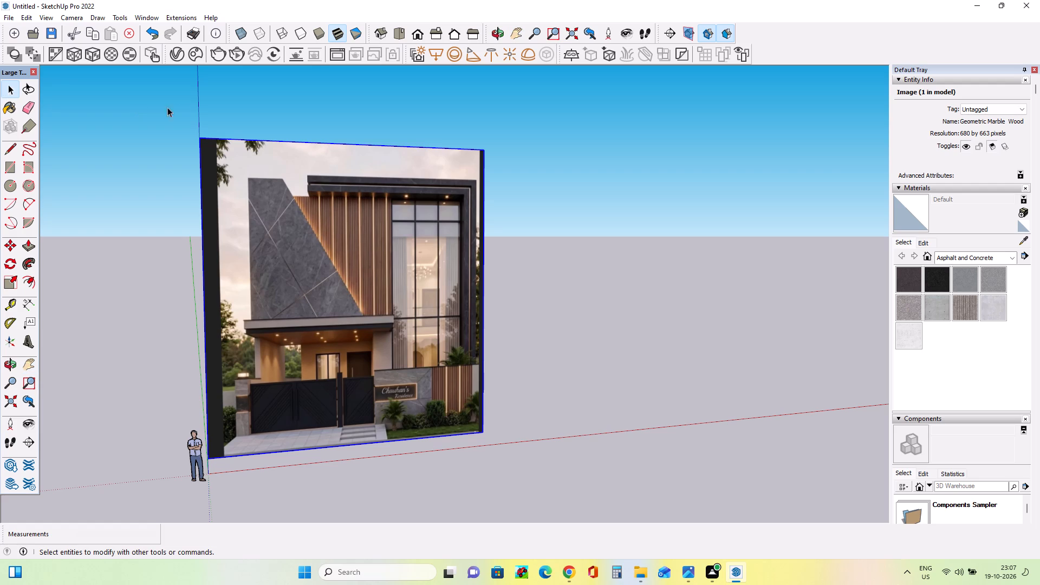
drag(179, 105, 543, 581)
drag(359, 337, 360, 341)
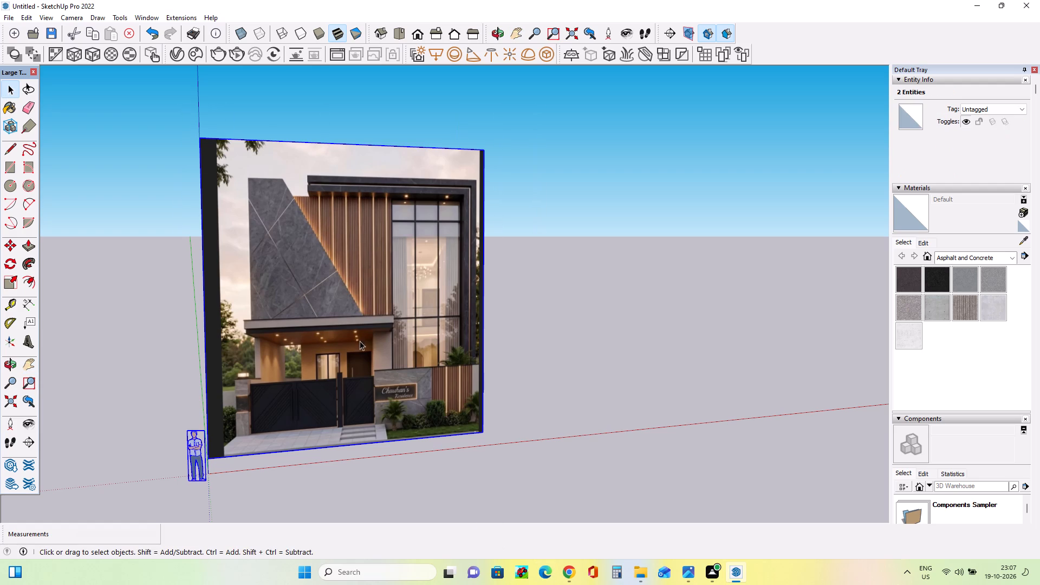
drag(360, 341, 0, 225)
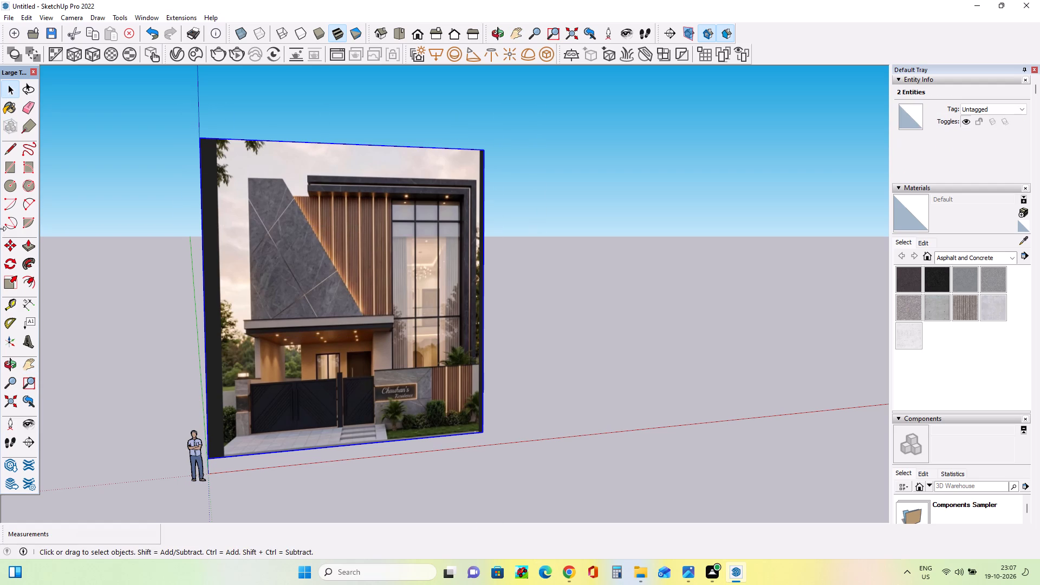
click(8, 249)
drag(414, 315, 415, 357)
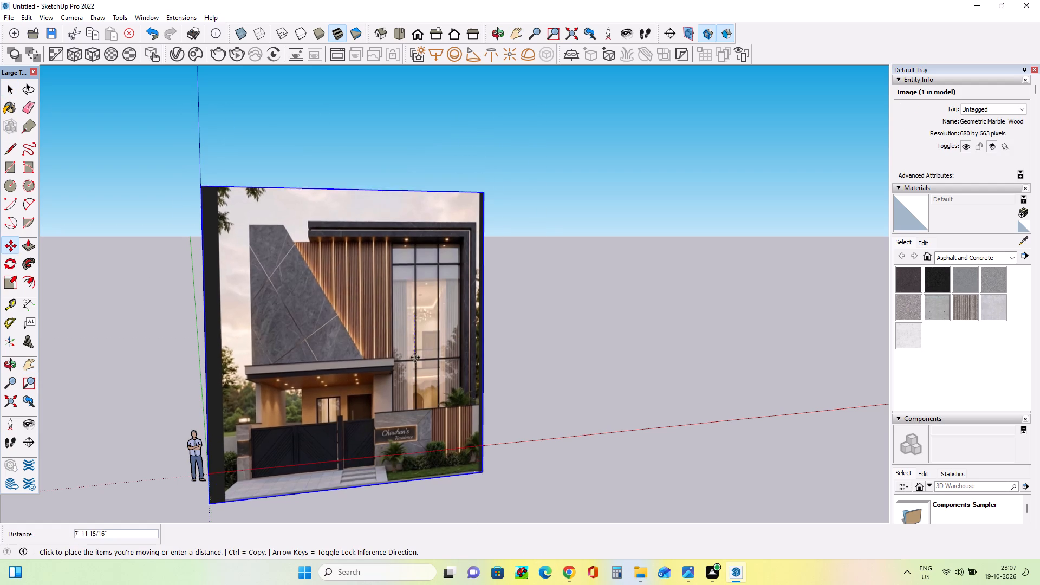
drag(415, 357, 426, 324)
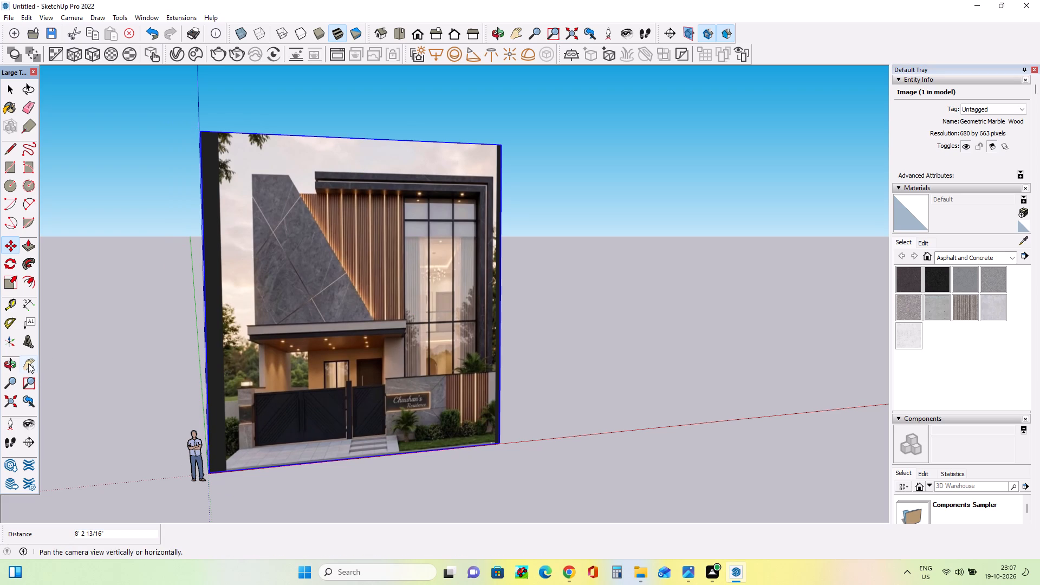
Move the scale figure away from the image's edge to stand in front of the gate in the elevation image.
click(28, 363)
drag(323, 399, 32, 413)
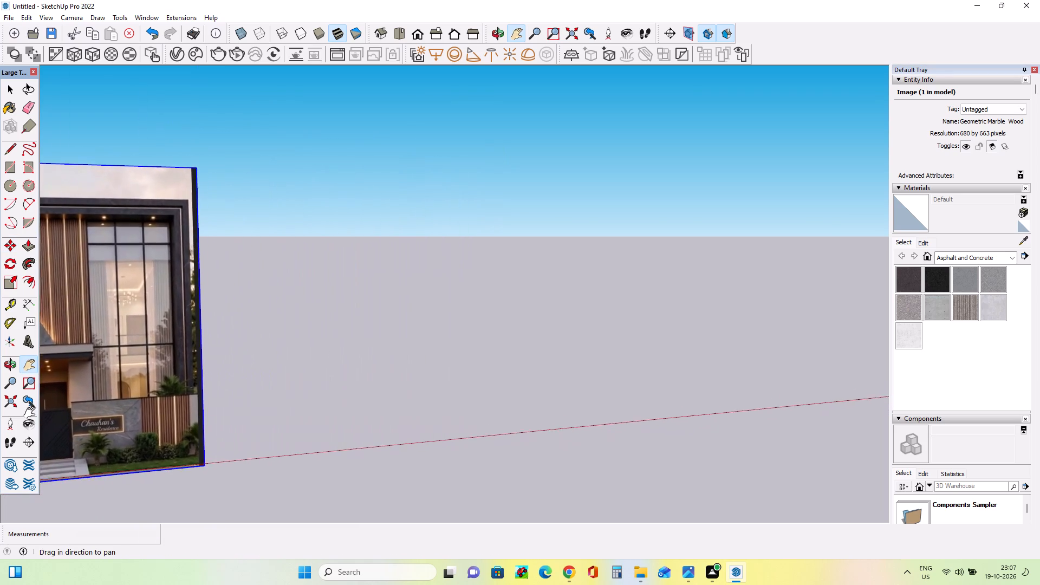
drag(32, 413, 372, 375)
drag(13, 87, 15, 82)
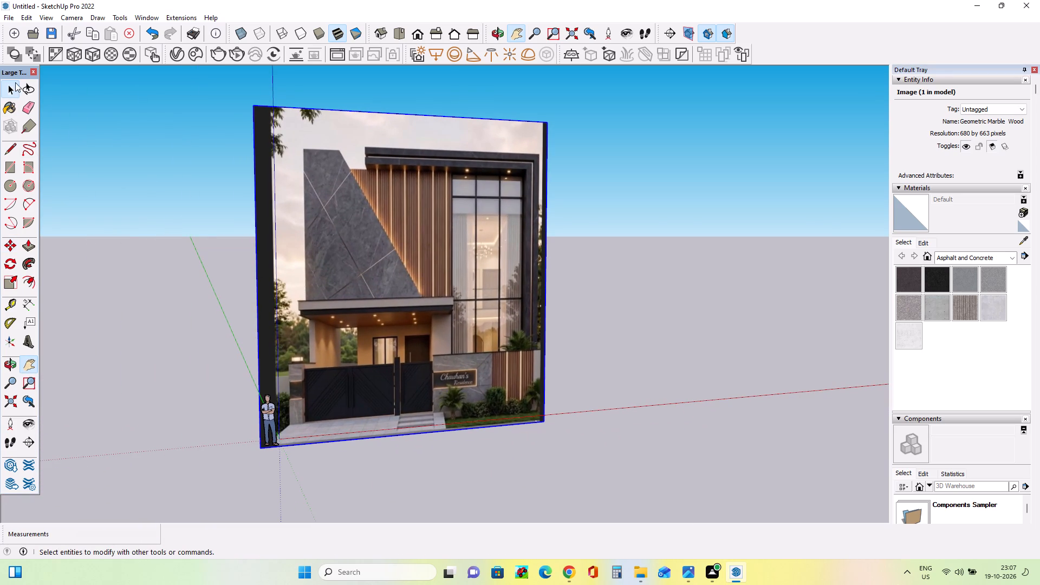
drag(15, 82, 33, 138)
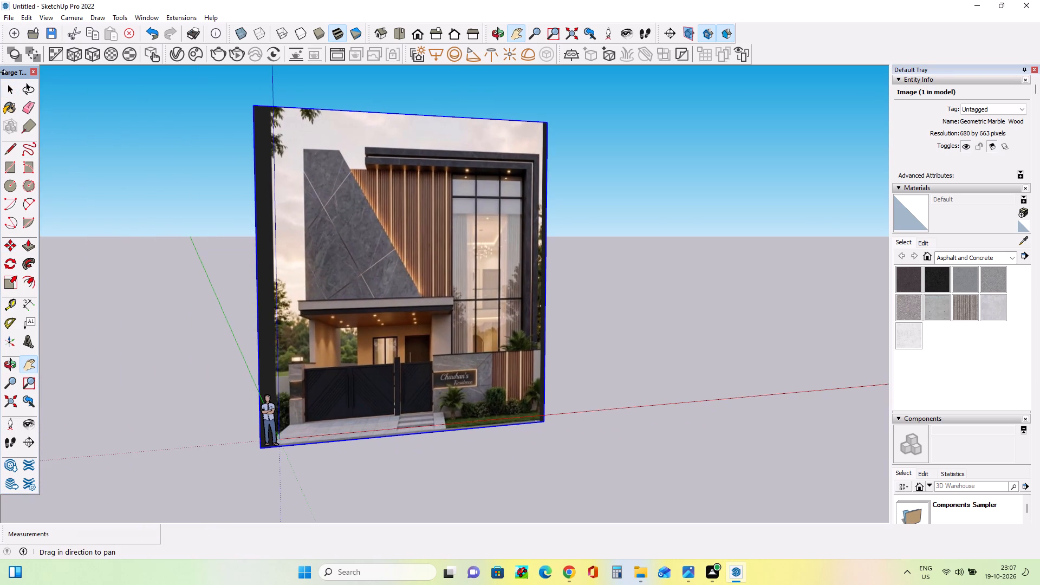
click(6, 89)
drag(256, 384, 297, 469)
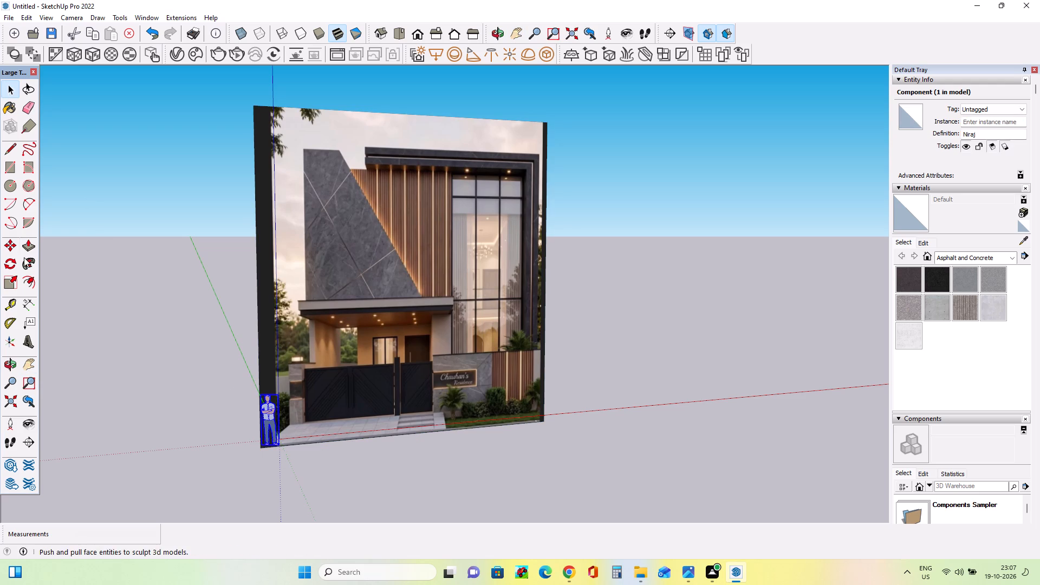
click(4, 247)
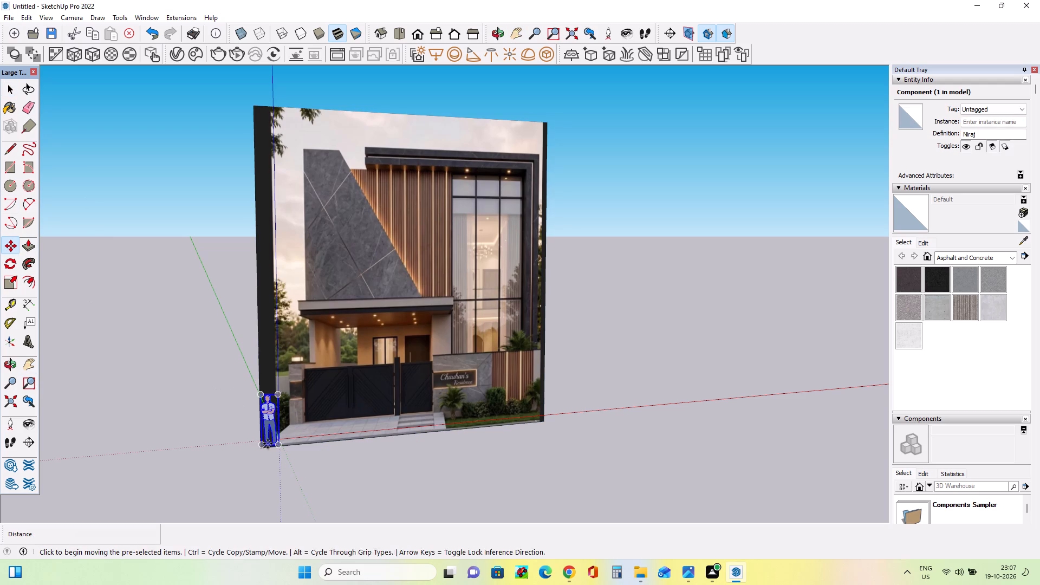
drag(274, 424, 374, 400)
click(518, 373)
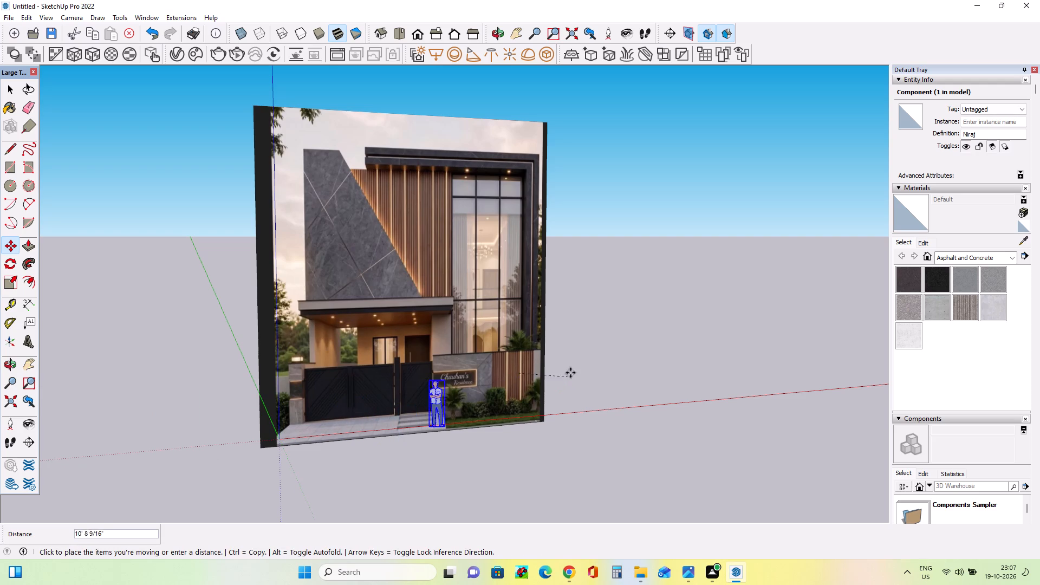
click(546, 372)
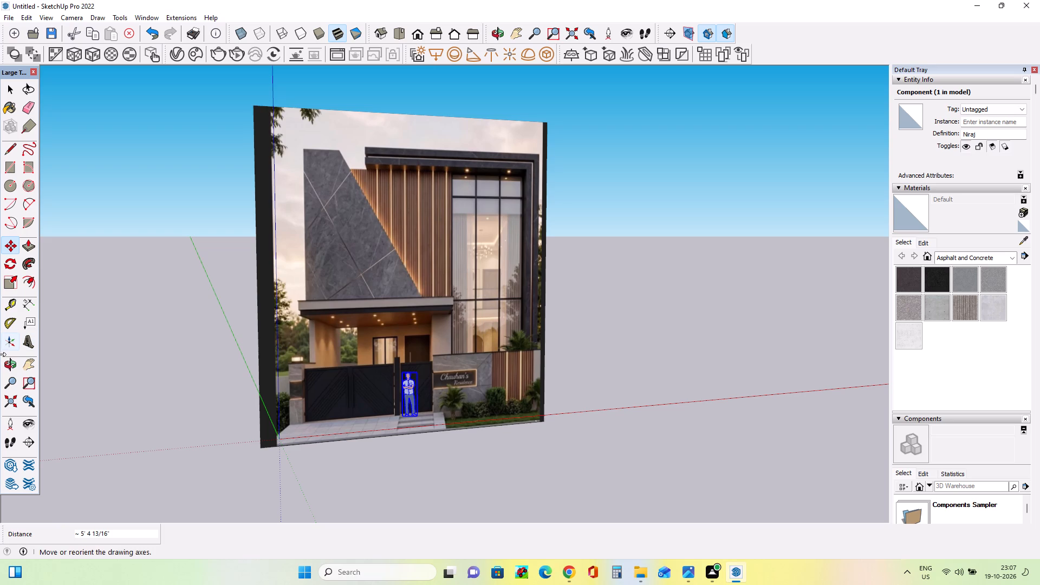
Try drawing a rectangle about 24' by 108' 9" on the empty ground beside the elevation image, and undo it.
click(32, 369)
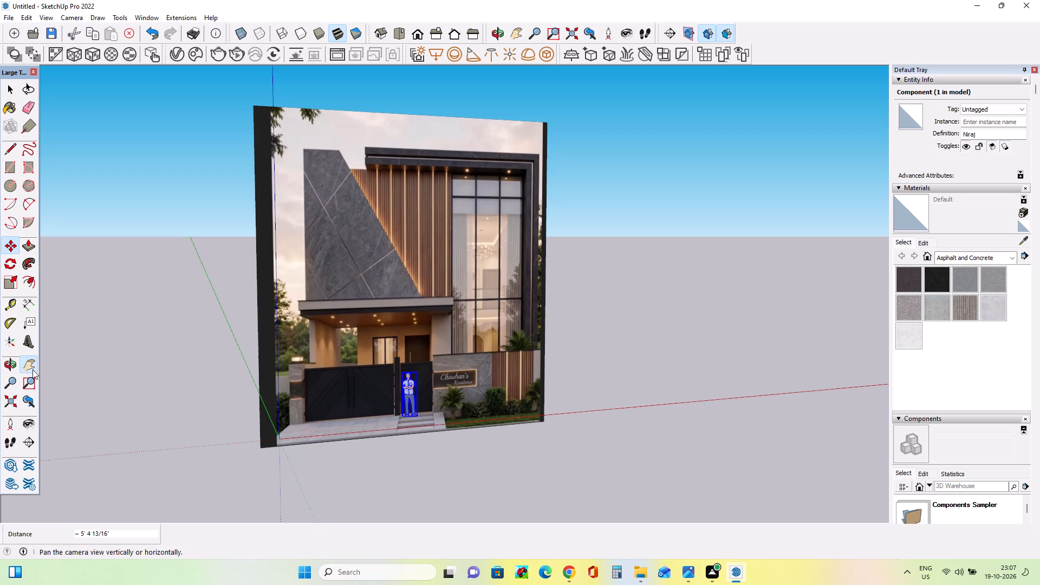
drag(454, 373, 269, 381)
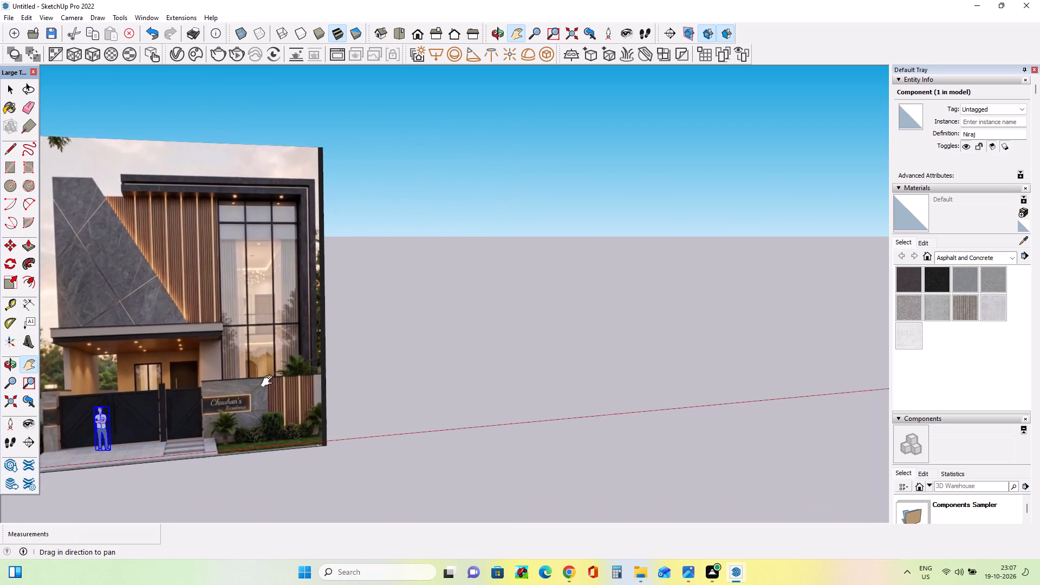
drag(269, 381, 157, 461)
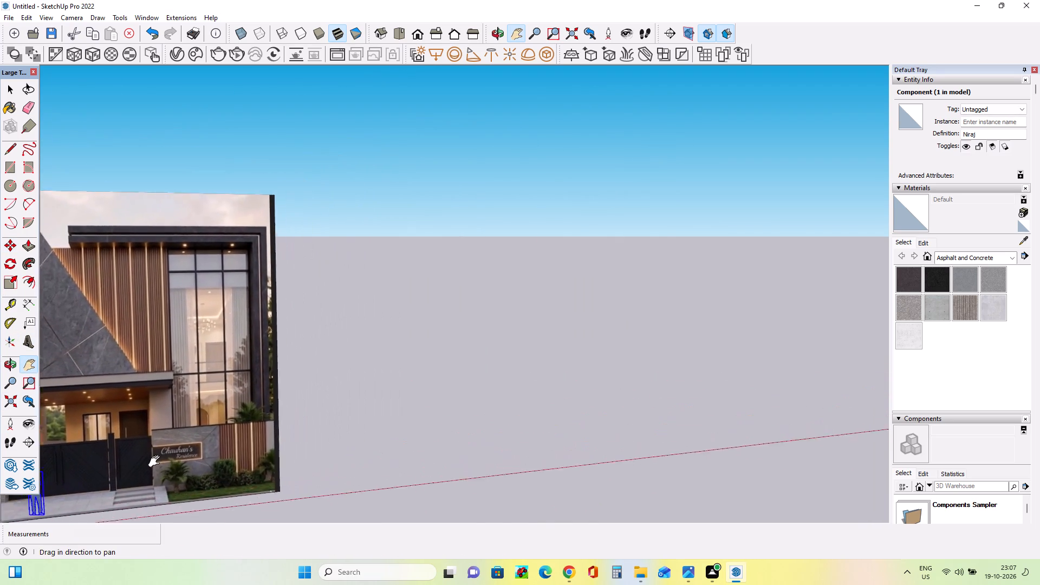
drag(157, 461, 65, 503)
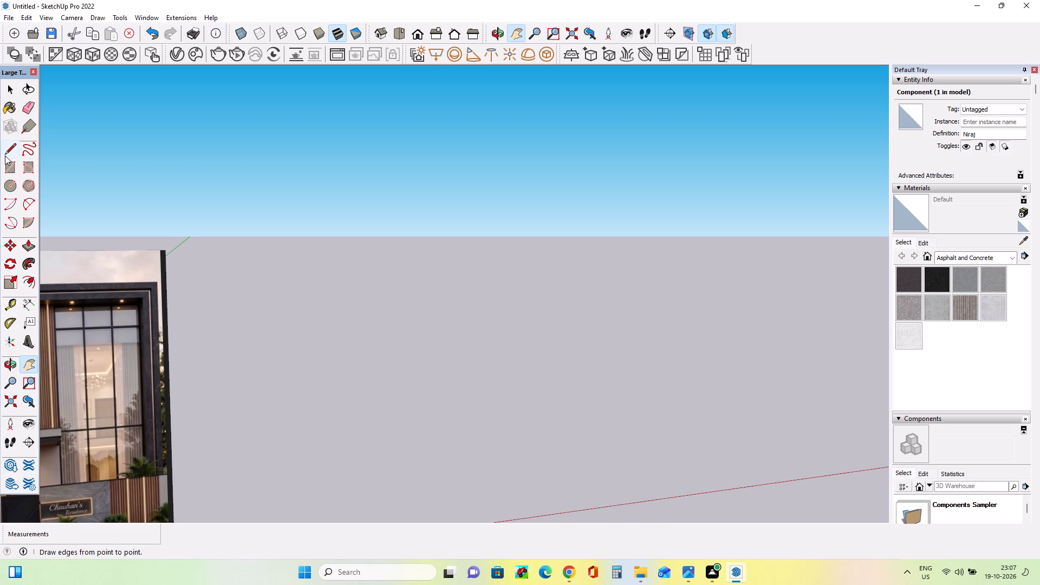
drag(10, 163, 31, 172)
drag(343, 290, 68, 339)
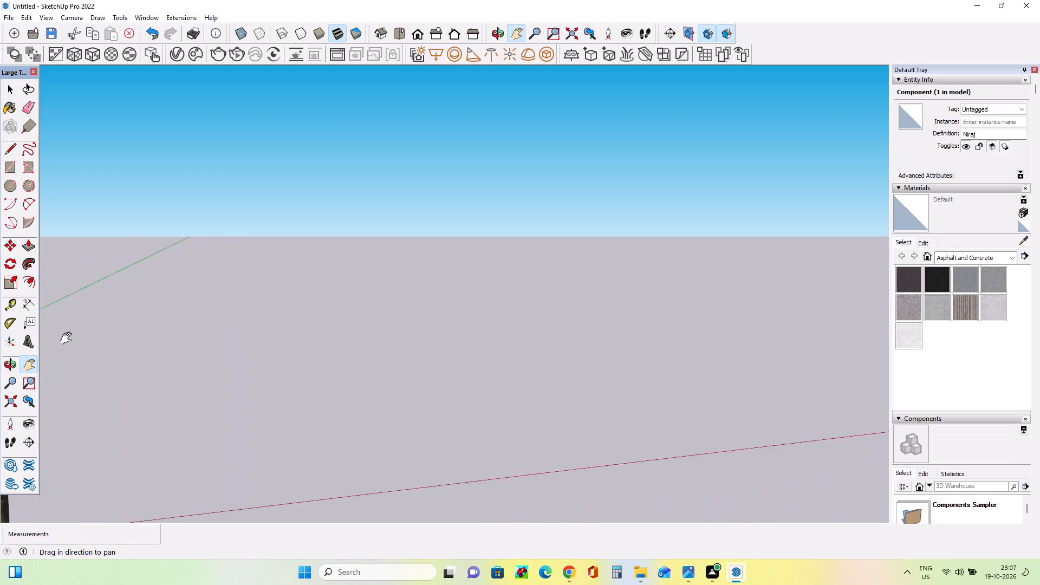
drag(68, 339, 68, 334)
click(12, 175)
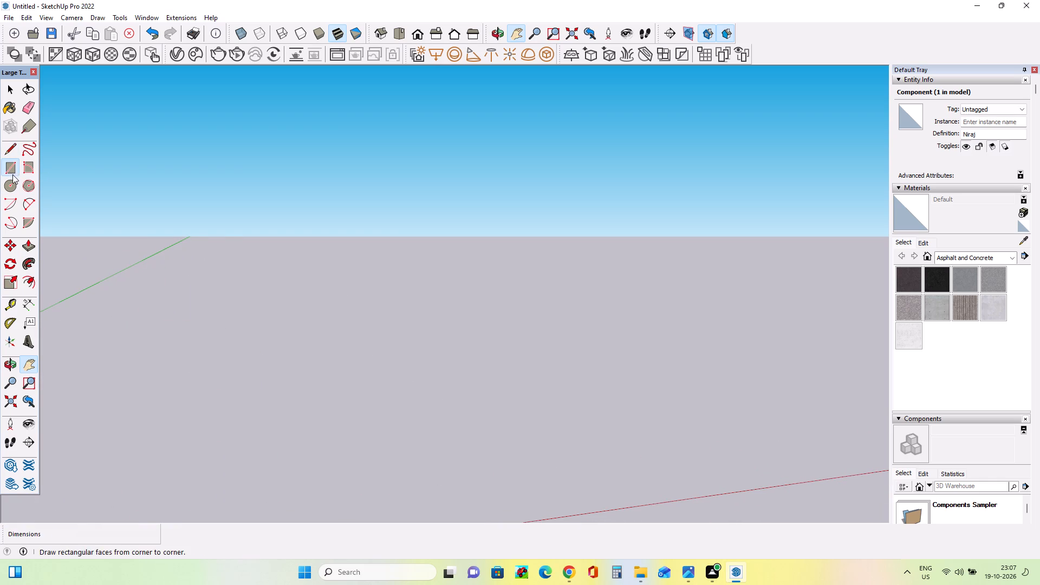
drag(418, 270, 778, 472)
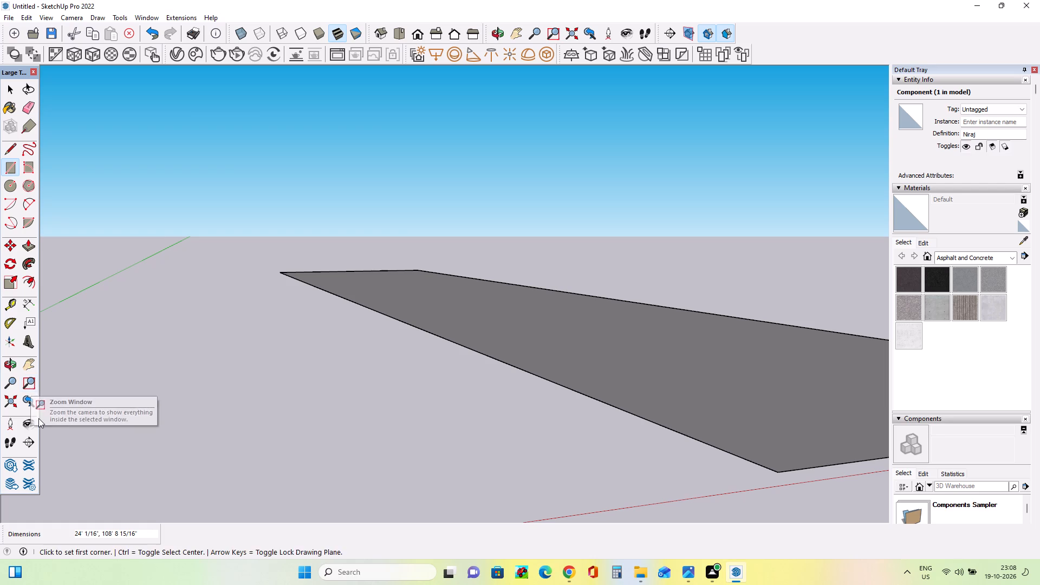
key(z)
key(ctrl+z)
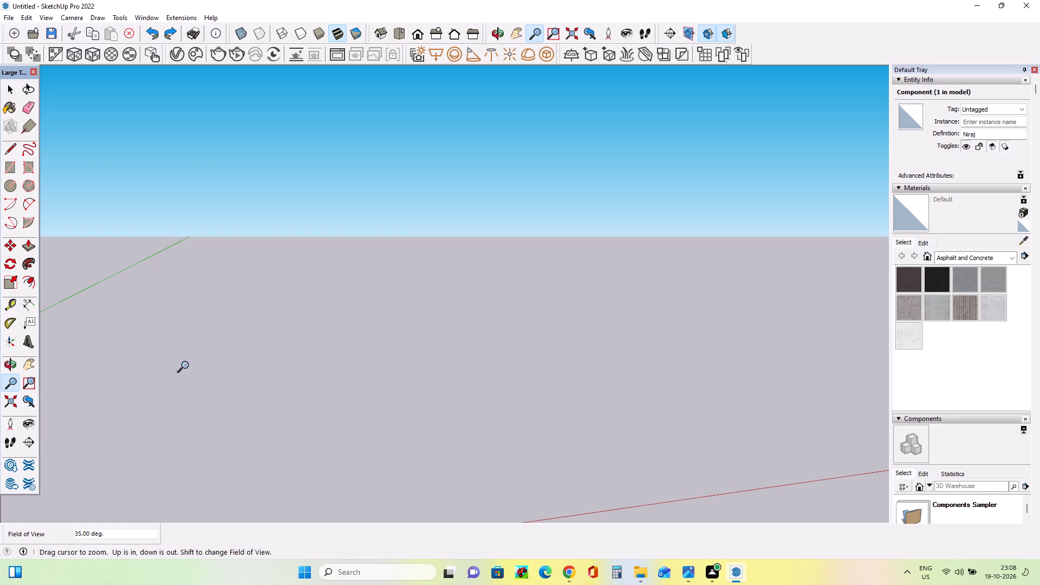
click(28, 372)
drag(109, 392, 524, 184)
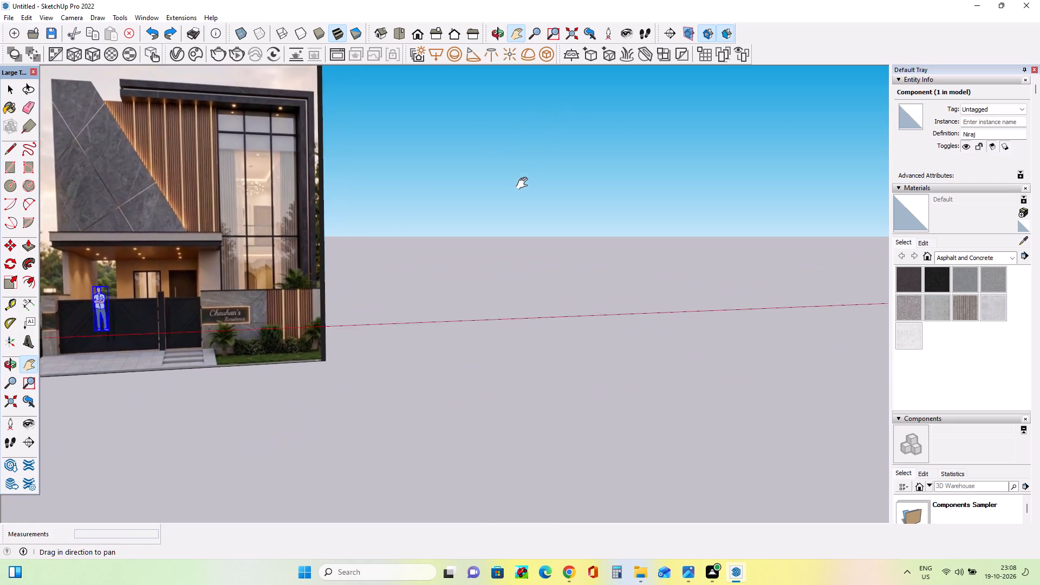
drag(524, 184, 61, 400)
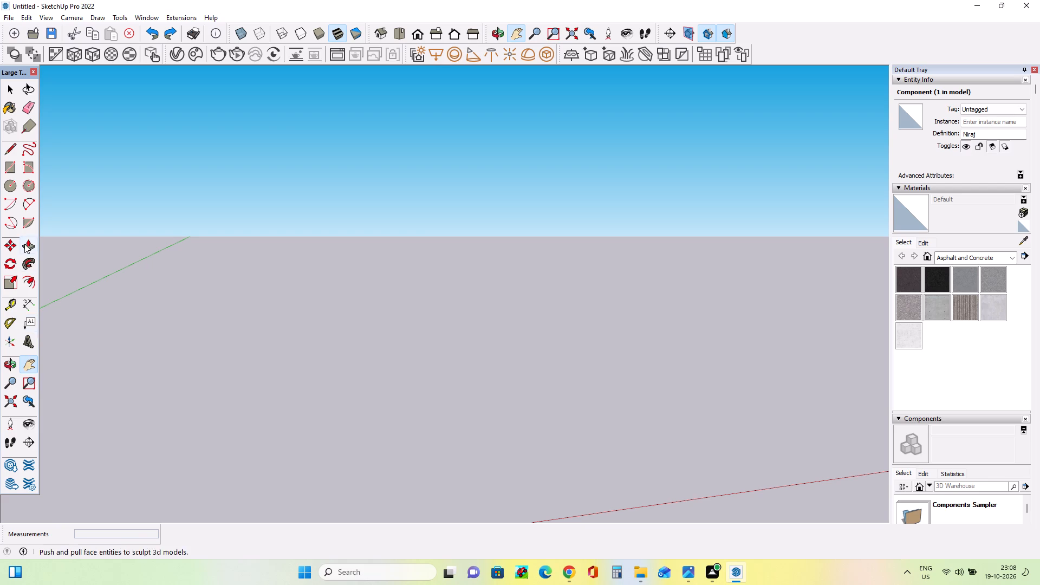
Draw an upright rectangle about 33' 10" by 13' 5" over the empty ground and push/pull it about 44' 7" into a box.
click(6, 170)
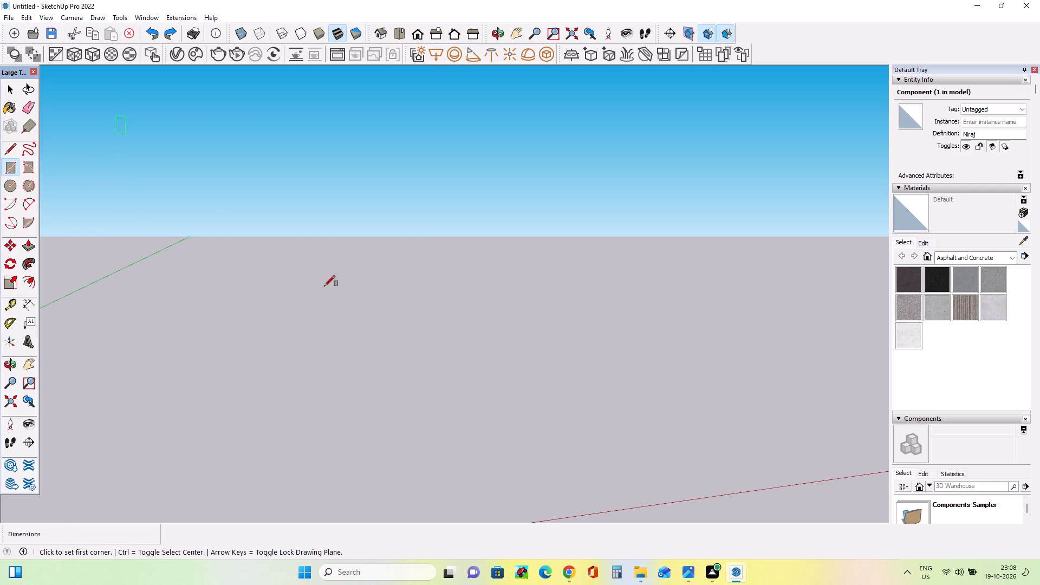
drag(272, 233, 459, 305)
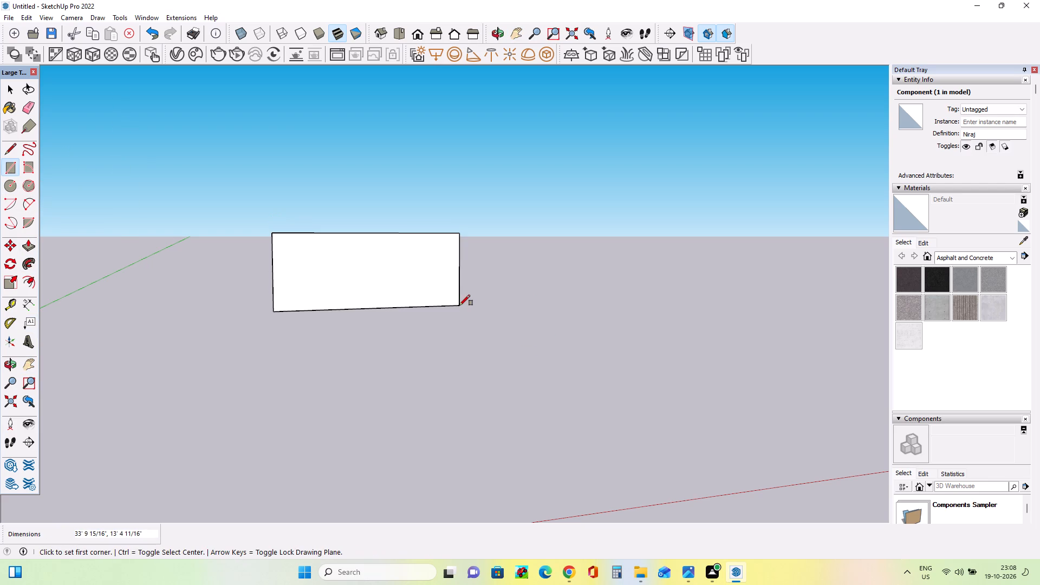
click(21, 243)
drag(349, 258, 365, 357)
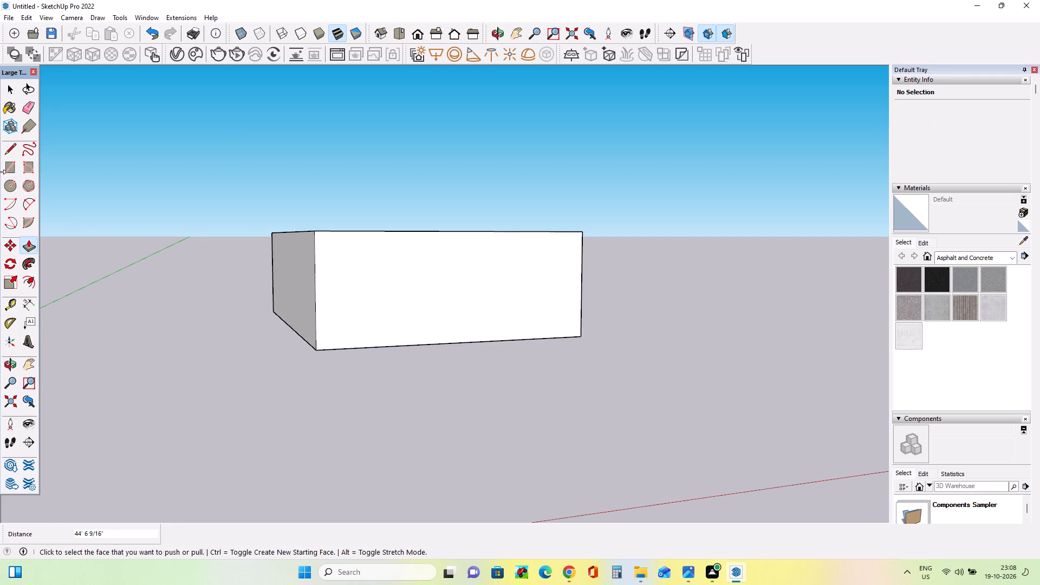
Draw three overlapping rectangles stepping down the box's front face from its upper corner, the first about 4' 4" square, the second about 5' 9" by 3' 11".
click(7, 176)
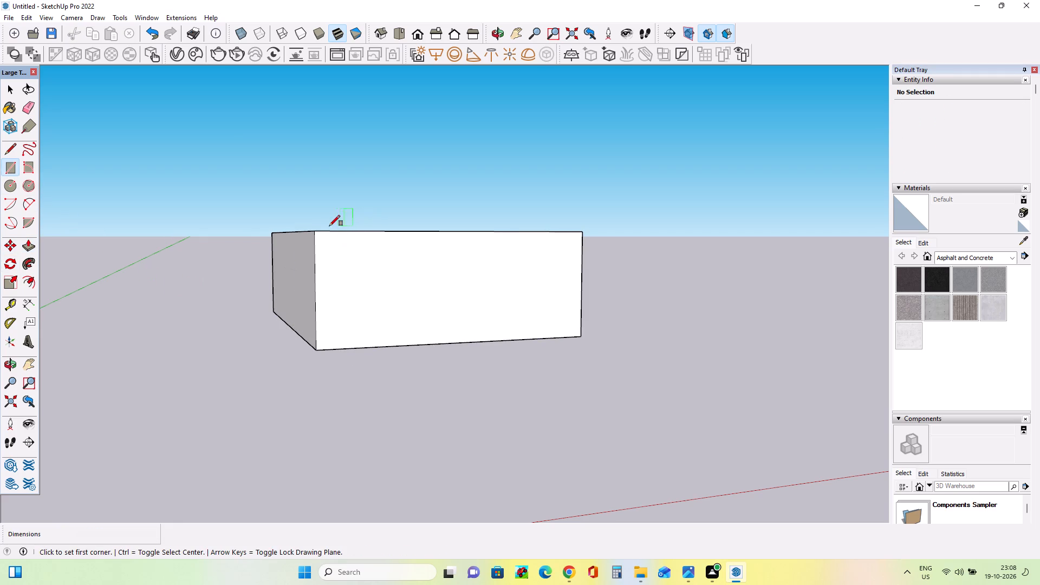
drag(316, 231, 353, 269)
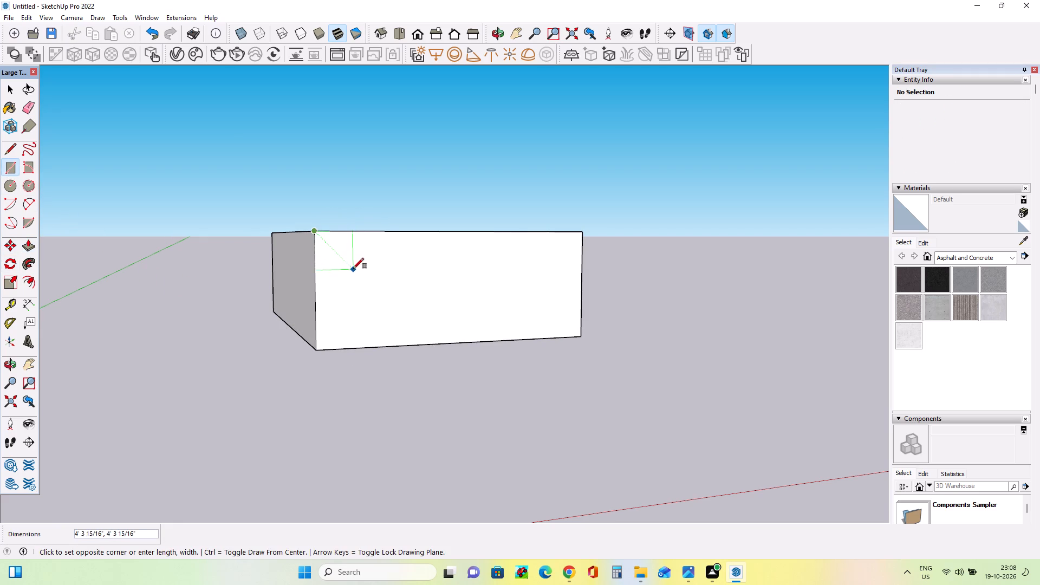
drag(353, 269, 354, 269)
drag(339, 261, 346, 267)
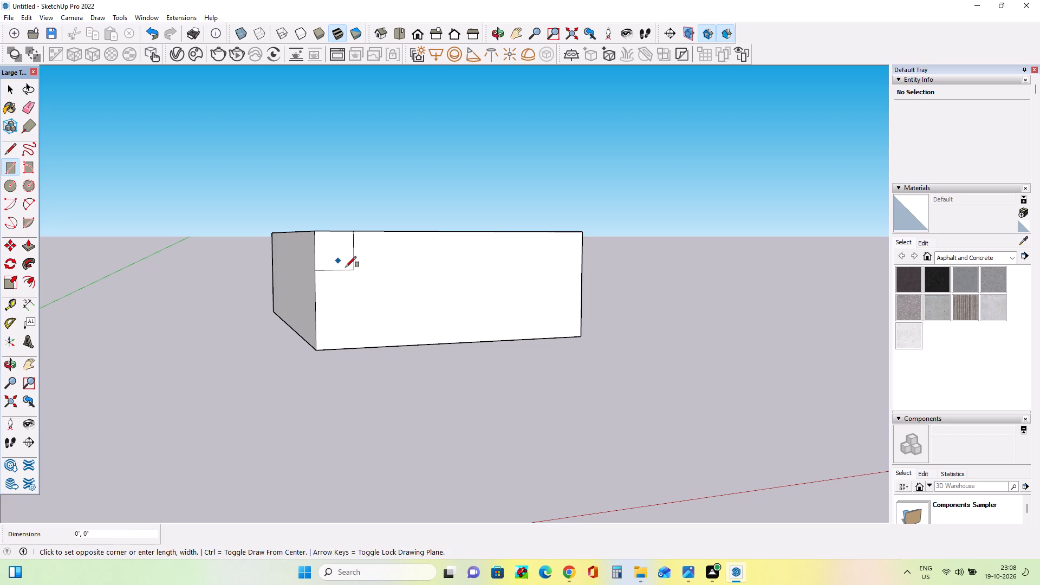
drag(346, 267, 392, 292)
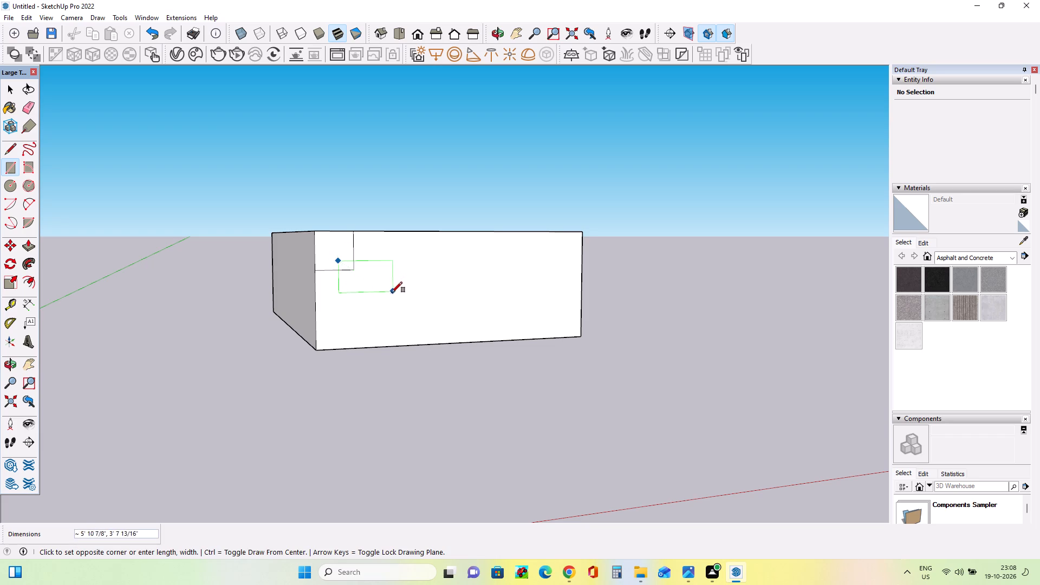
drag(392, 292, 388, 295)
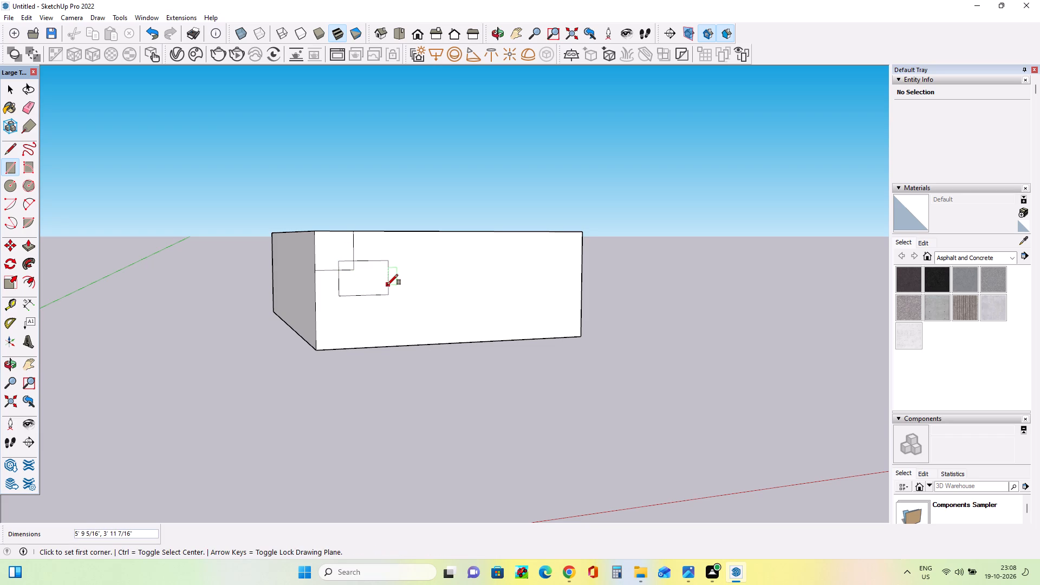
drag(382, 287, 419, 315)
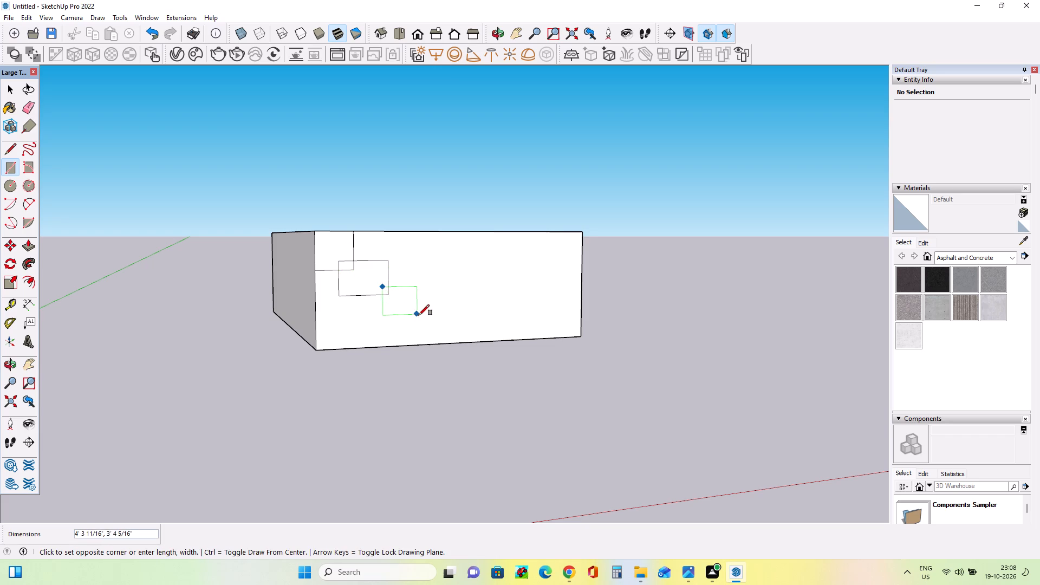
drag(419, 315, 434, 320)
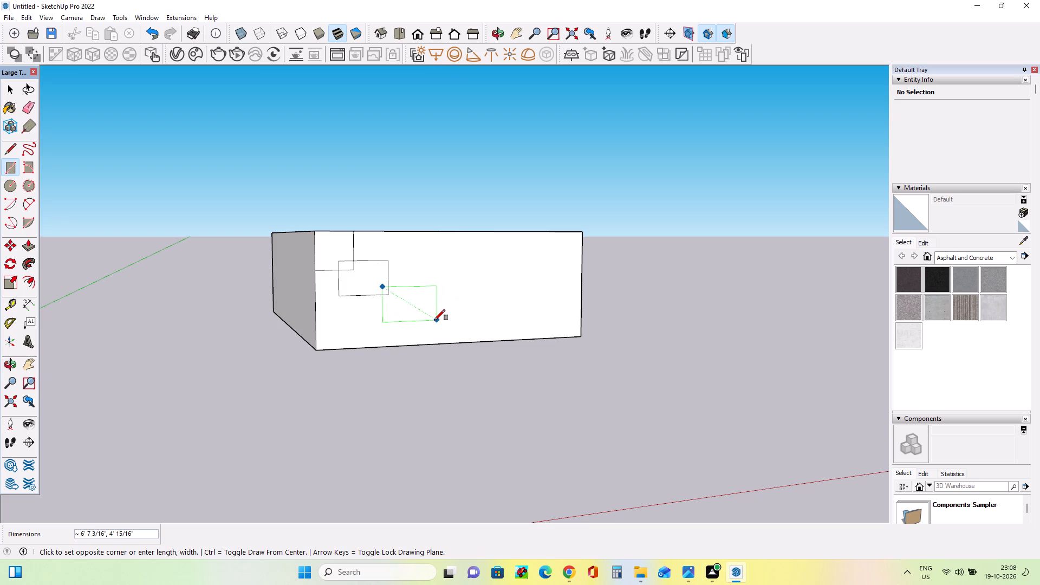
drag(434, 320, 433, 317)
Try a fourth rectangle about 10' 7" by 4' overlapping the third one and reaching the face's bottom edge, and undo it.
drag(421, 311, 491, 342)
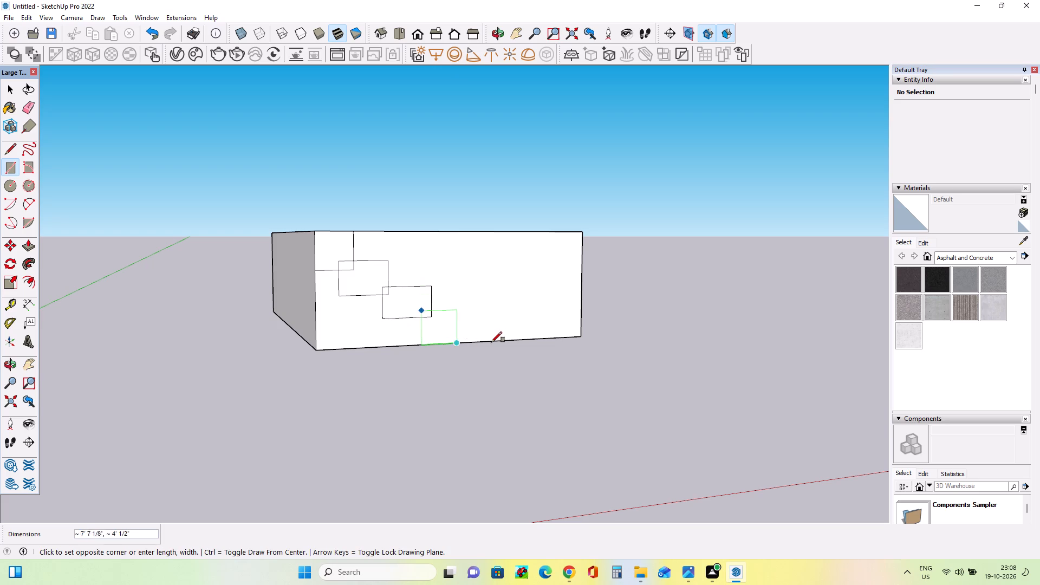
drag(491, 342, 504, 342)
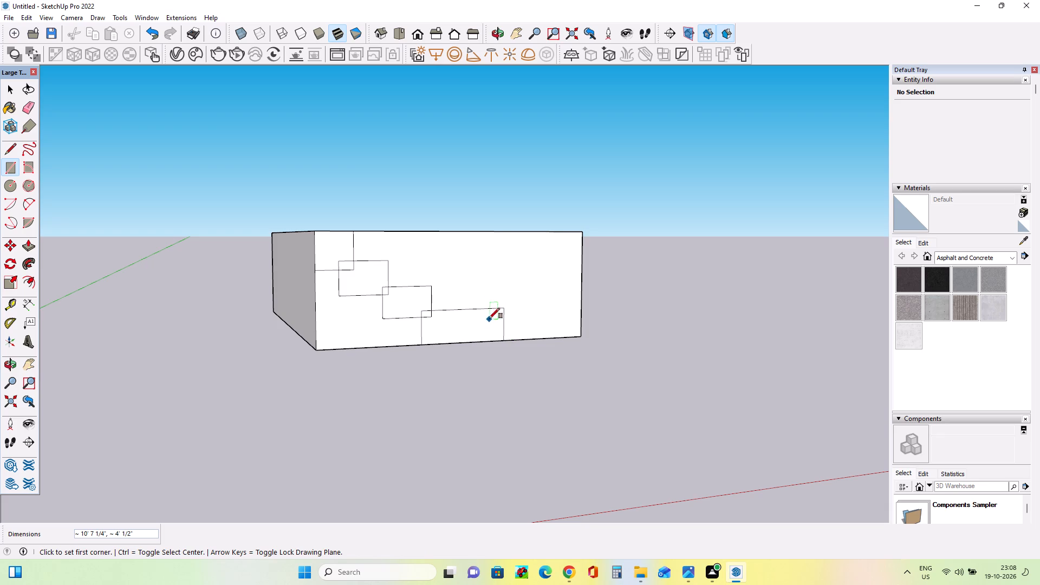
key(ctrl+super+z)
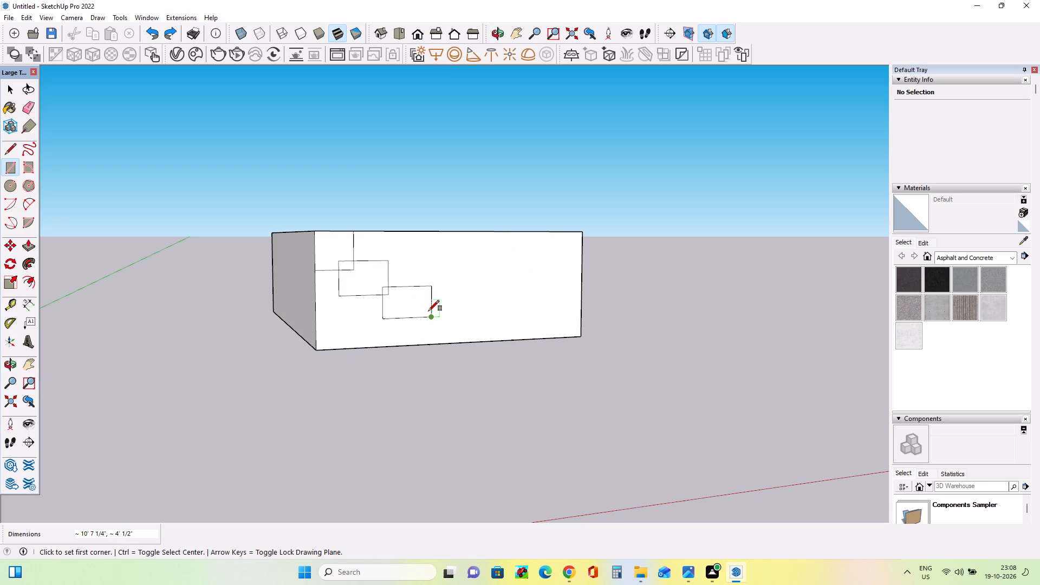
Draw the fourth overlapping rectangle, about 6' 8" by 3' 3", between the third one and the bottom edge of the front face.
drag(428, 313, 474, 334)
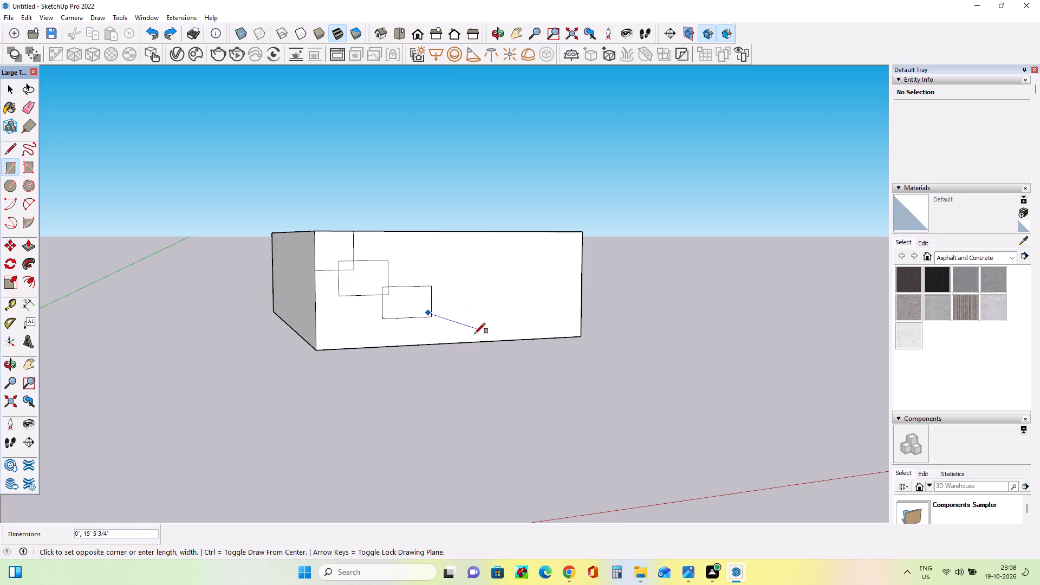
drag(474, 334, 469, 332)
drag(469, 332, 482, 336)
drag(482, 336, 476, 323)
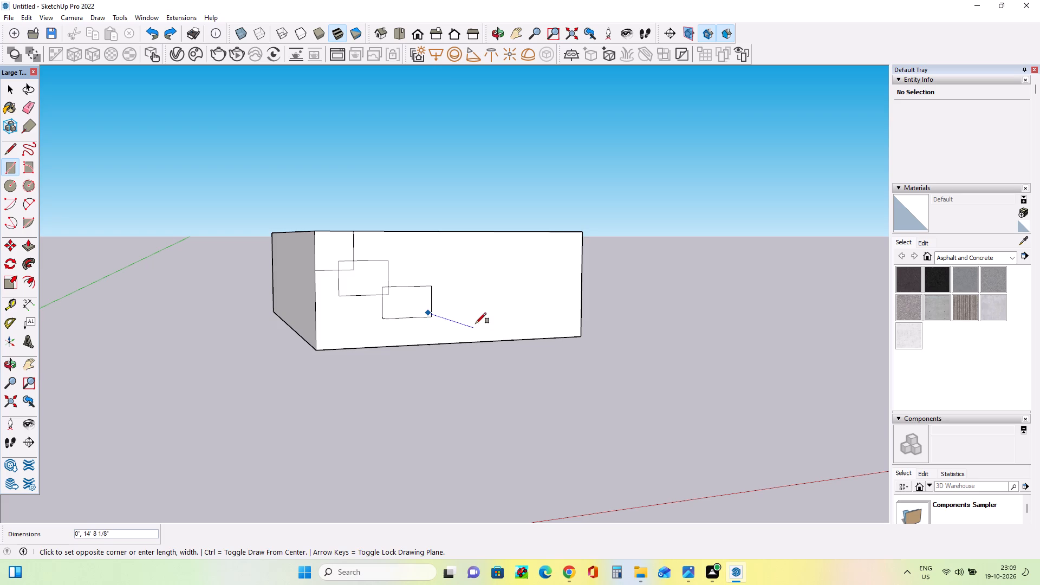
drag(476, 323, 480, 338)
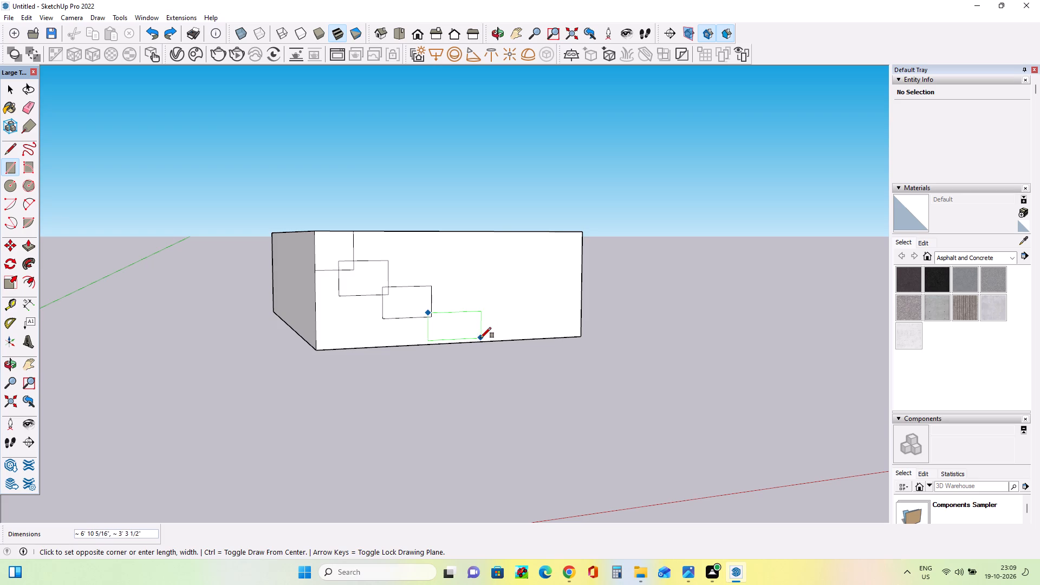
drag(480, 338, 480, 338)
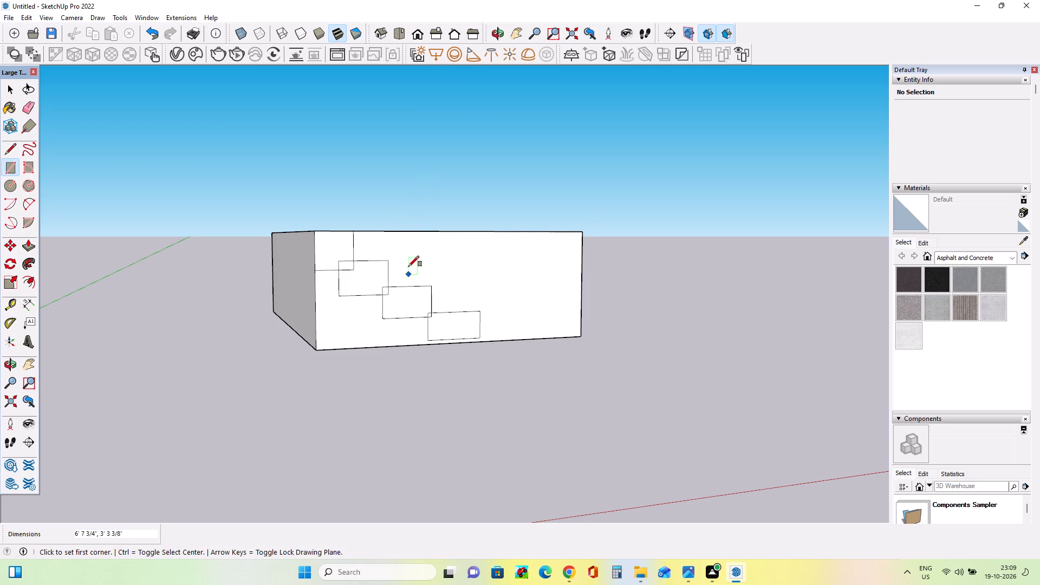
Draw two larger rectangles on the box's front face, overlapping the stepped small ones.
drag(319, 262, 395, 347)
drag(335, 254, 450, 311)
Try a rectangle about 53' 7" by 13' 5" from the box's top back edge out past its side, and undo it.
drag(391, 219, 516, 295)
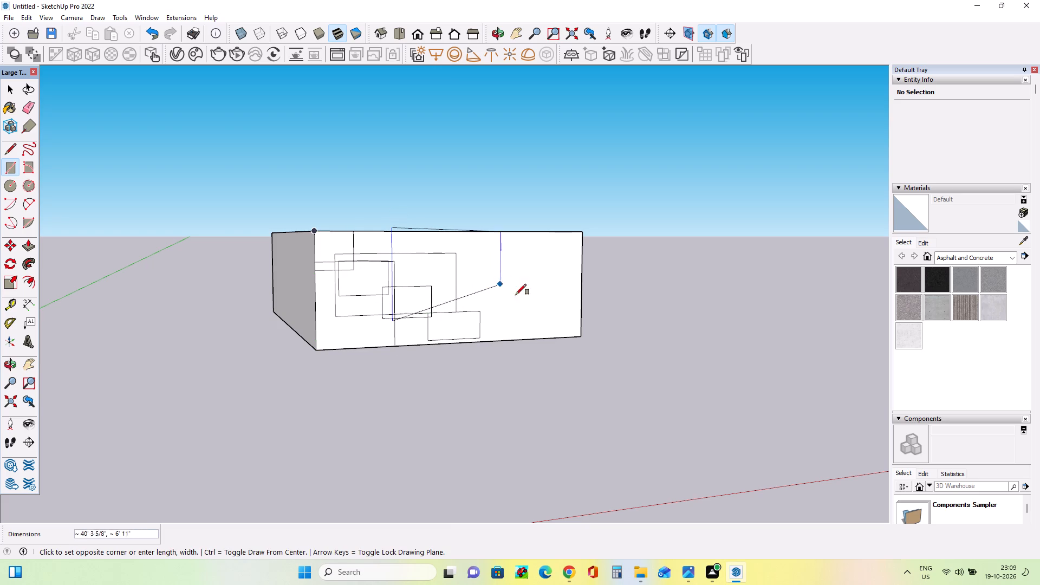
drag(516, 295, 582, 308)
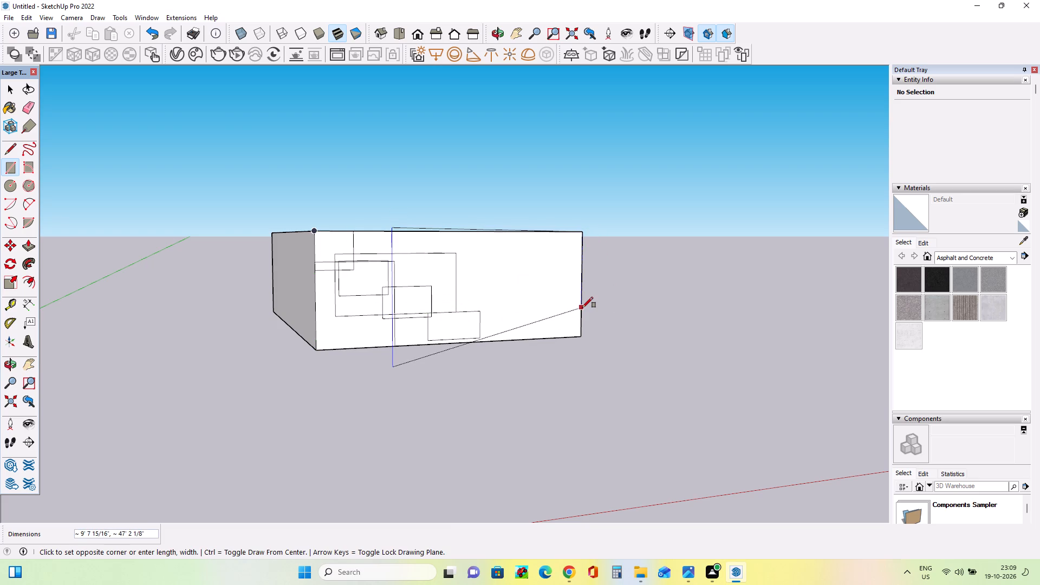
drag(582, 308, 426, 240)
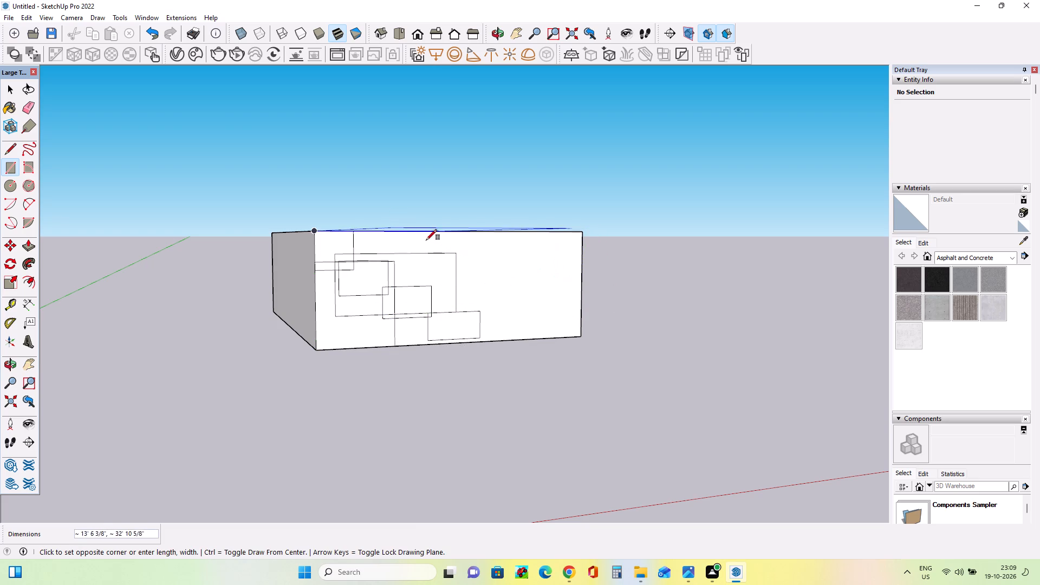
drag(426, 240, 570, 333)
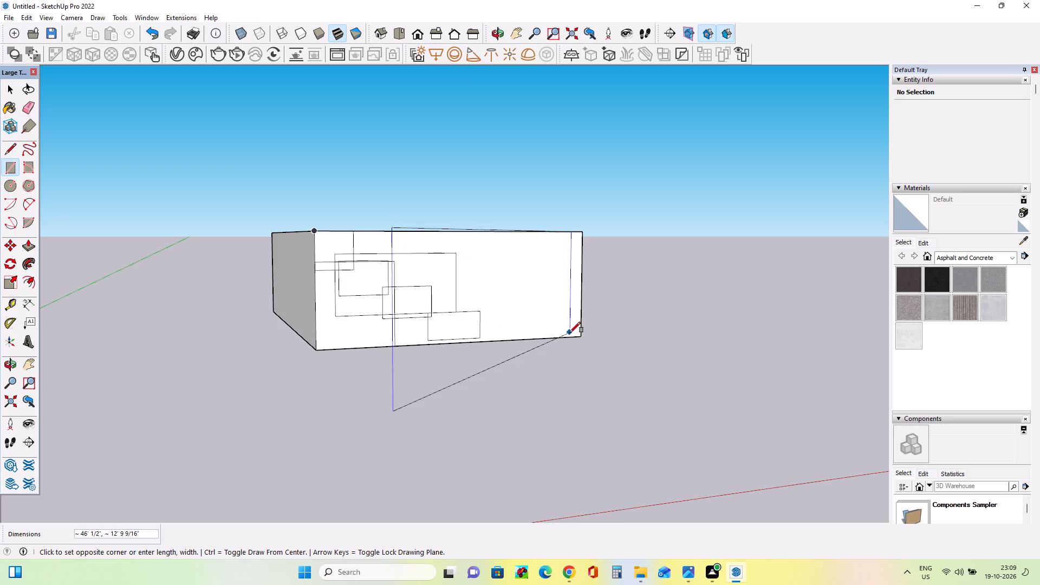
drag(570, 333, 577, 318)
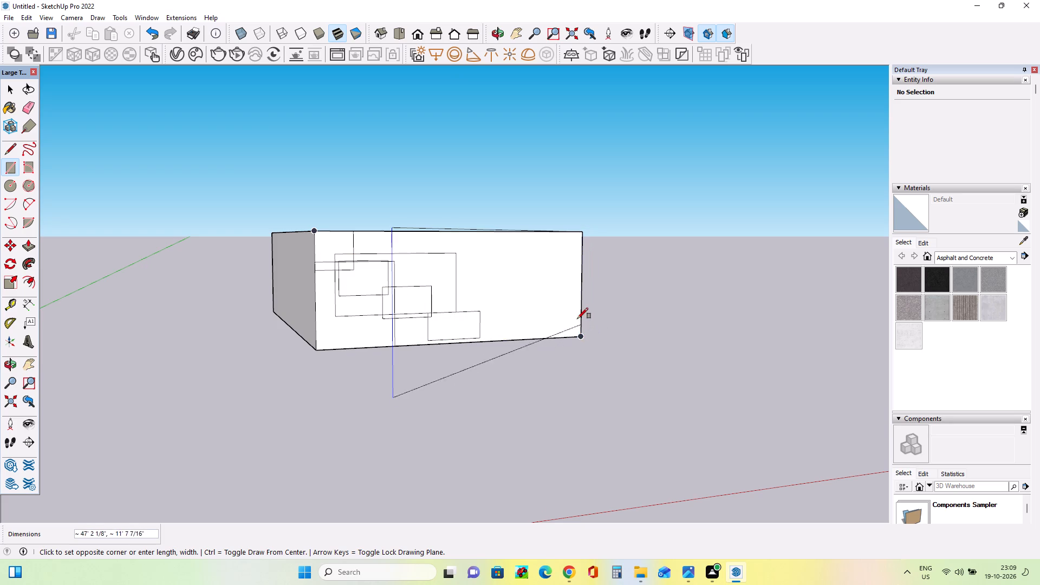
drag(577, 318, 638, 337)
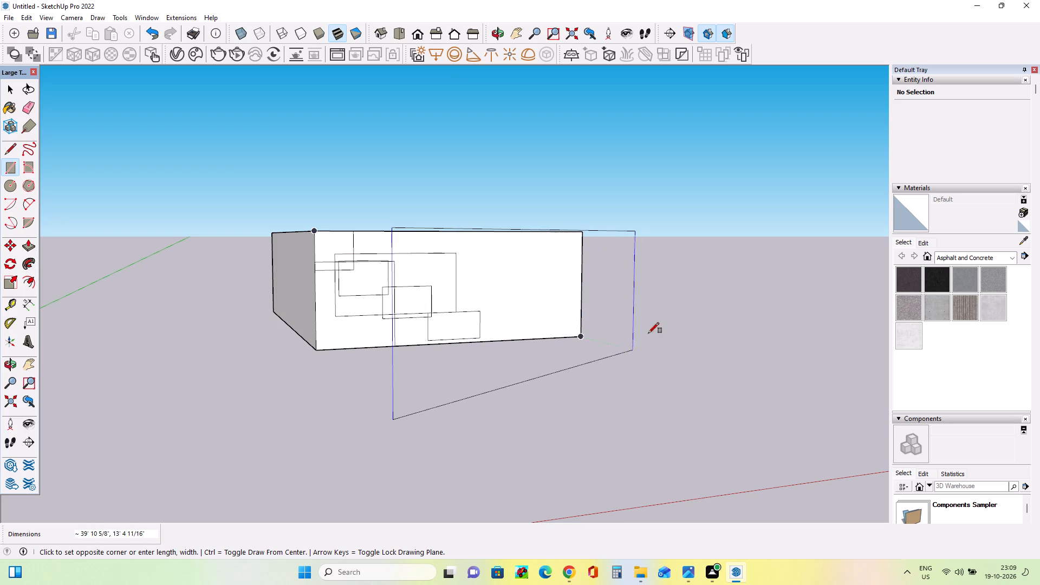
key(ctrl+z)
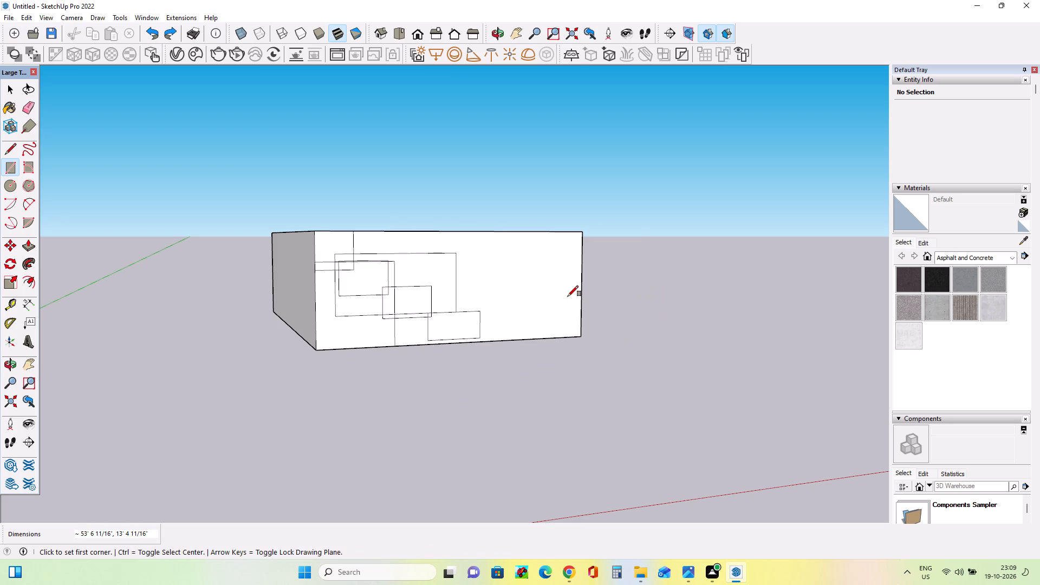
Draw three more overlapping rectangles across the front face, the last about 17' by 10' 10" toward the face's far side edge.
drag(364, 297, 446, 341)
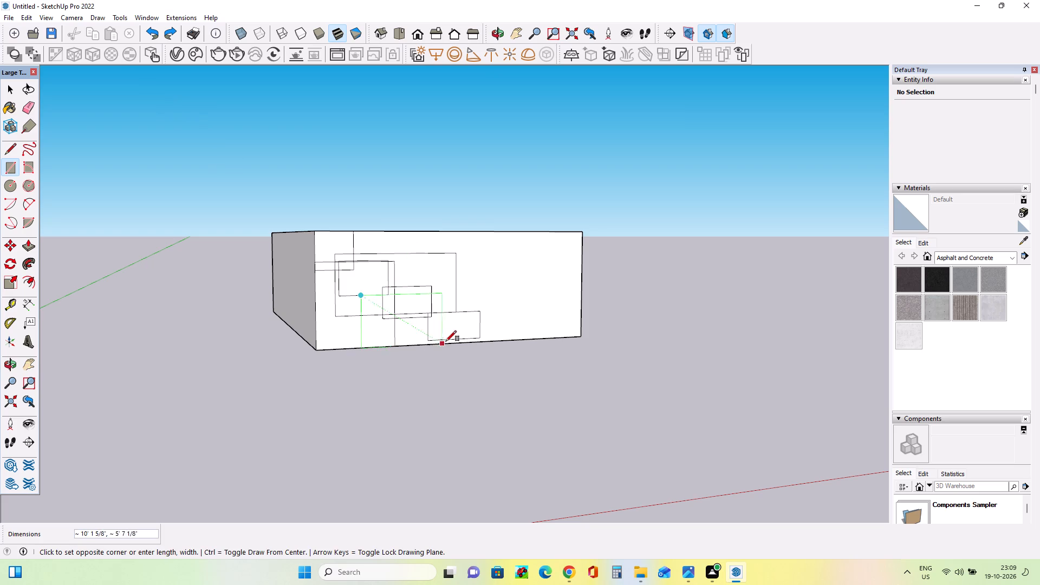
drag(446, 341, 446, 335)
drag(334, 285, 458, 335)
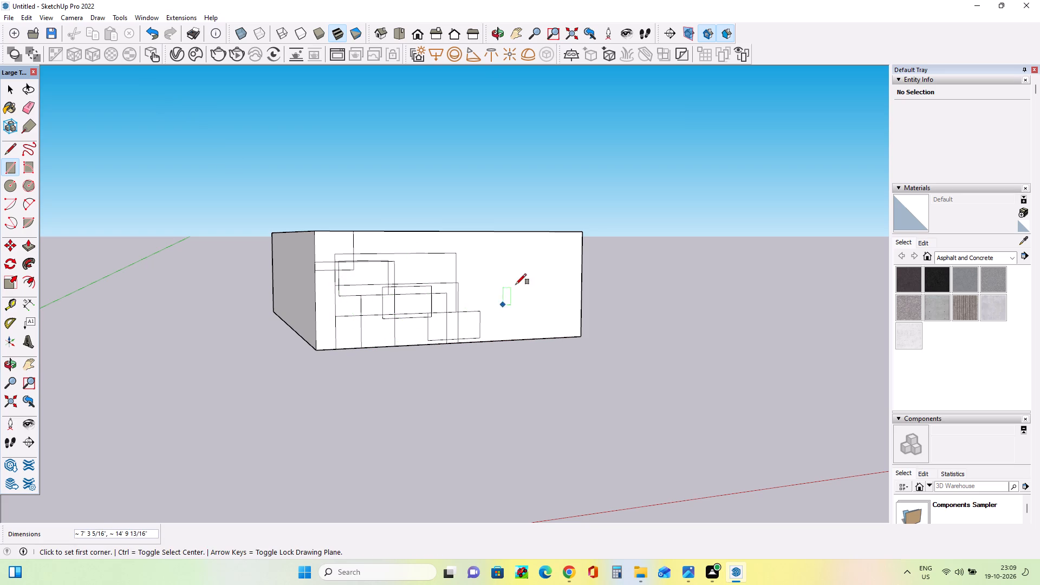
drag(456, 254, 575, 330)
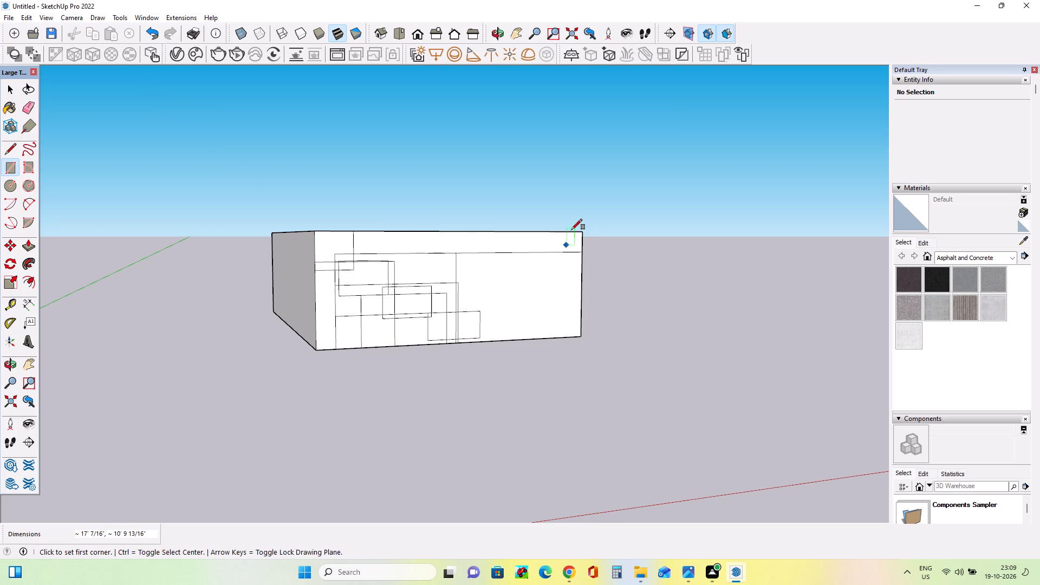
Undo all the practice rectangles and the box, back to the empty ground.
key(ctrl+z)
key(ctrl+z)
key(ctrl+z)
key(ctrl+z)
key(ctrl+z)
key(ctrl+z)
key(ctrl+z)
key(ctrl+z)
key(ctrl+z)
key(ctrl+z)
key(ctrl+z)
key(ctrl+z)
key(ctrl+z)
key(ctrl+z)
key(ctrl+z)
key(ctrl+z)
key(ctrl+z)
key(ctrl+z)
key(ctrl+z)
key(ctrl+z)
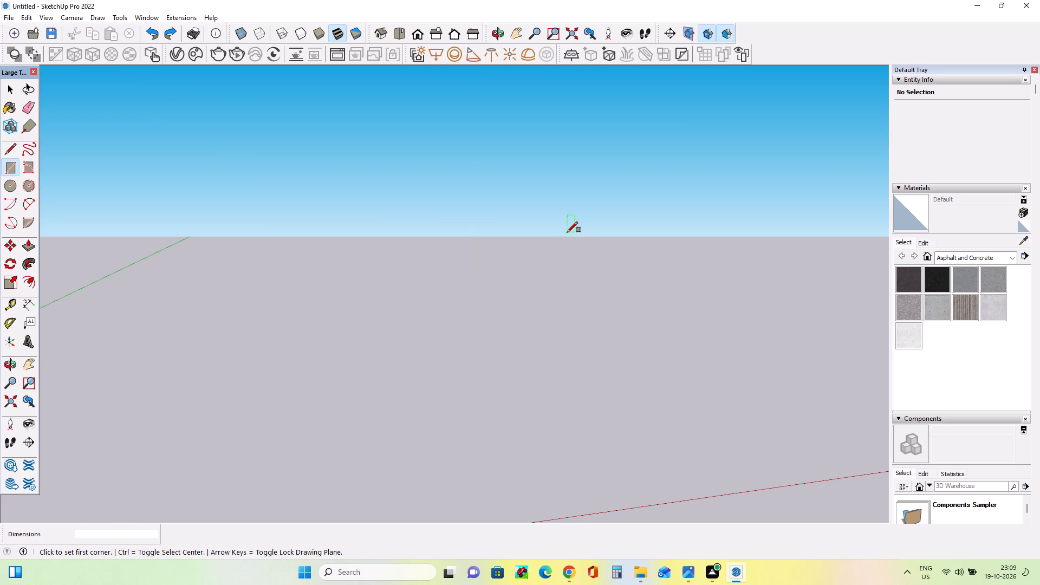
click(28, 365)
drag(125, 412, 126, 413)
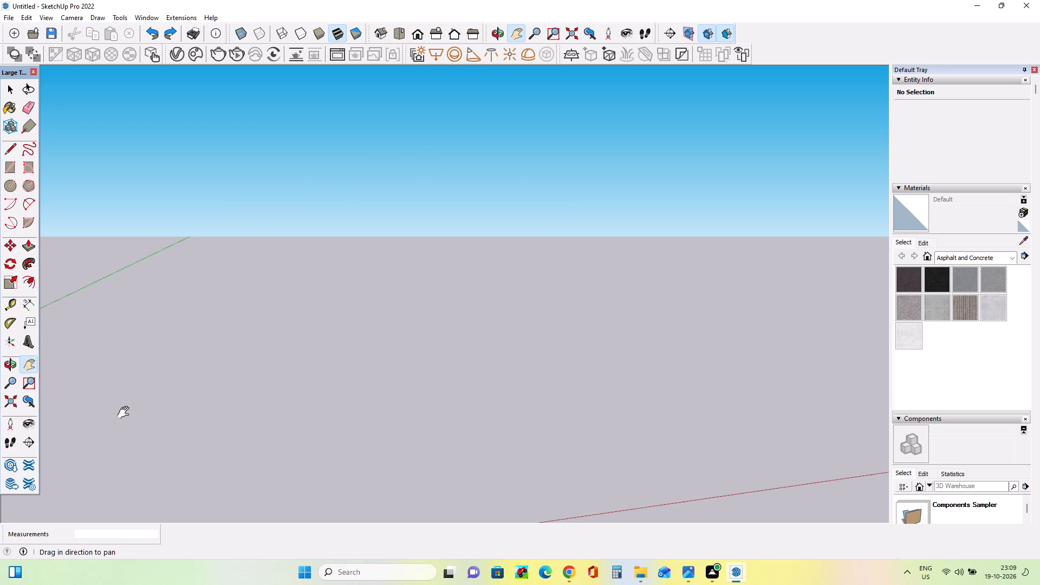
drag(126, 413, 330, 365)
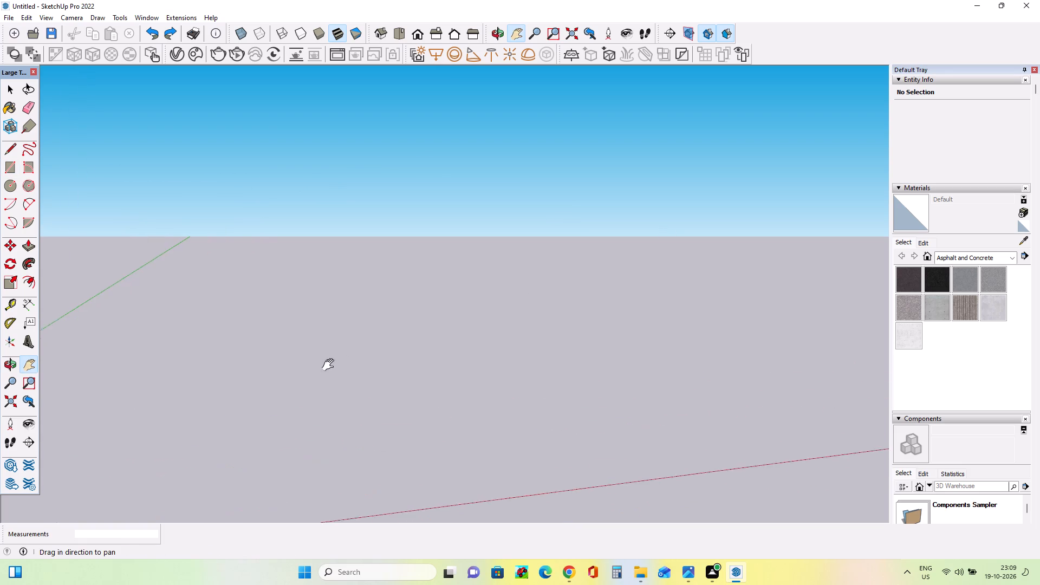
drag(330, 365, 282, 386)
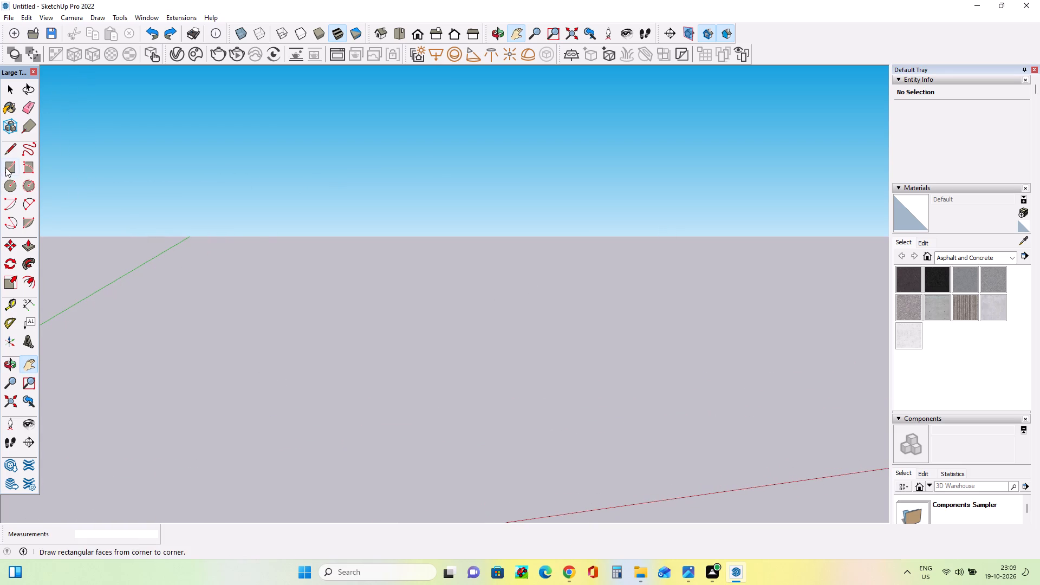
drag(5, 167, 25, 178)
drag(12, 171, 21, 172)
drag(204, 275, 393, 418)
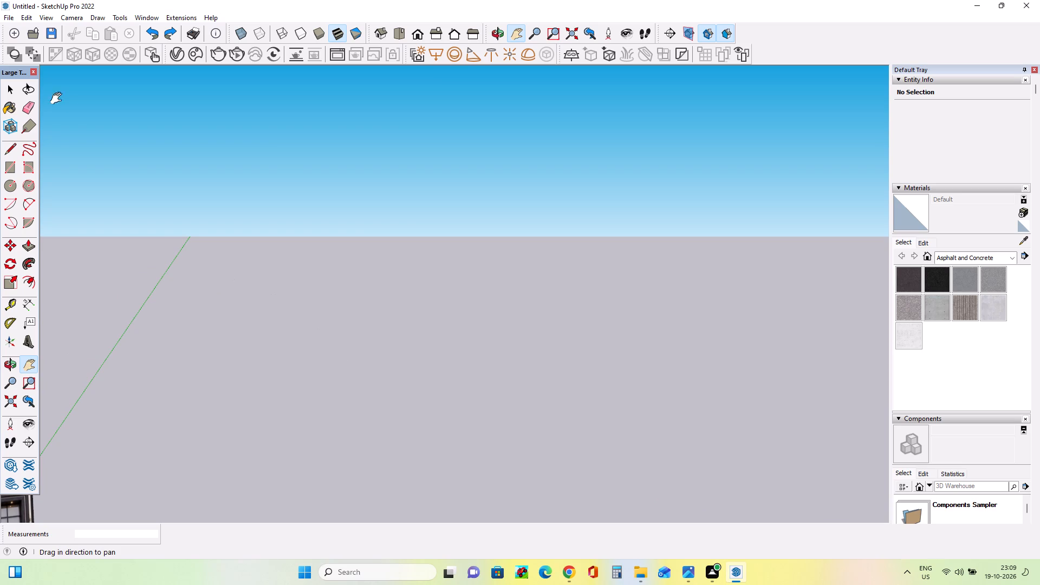
Draw an upright rectangle about 23' 9" by 21' 3" across the horizon, beside the green axis.
drag(281, 380, 187, 199)
drag(9, 163, 109, 292)
drag(342, 338, 334, 329)
click(11, 165)
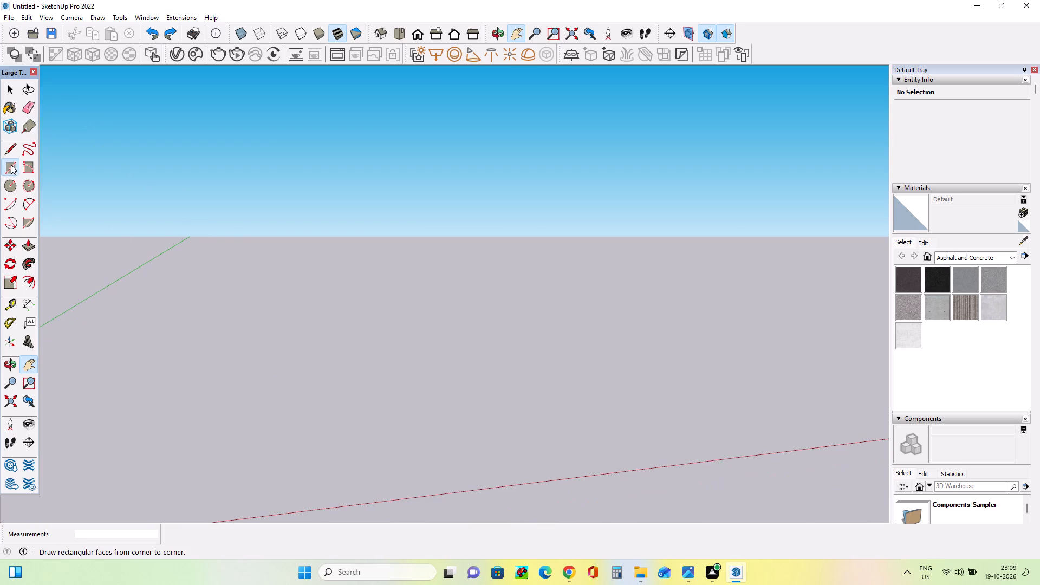
drag(260, 149, 309, 206)
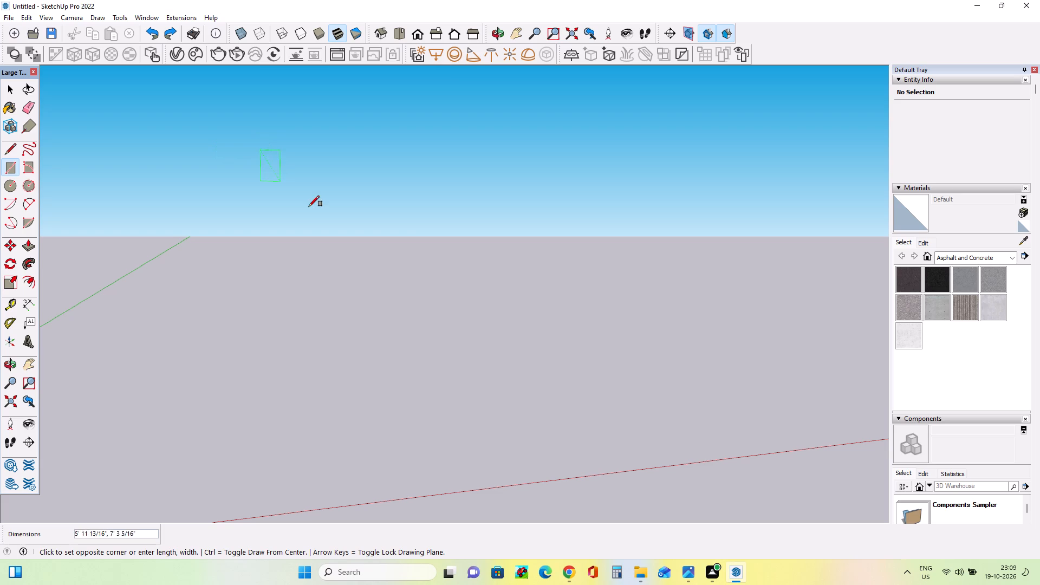
drag(309, 206, 415, 289)
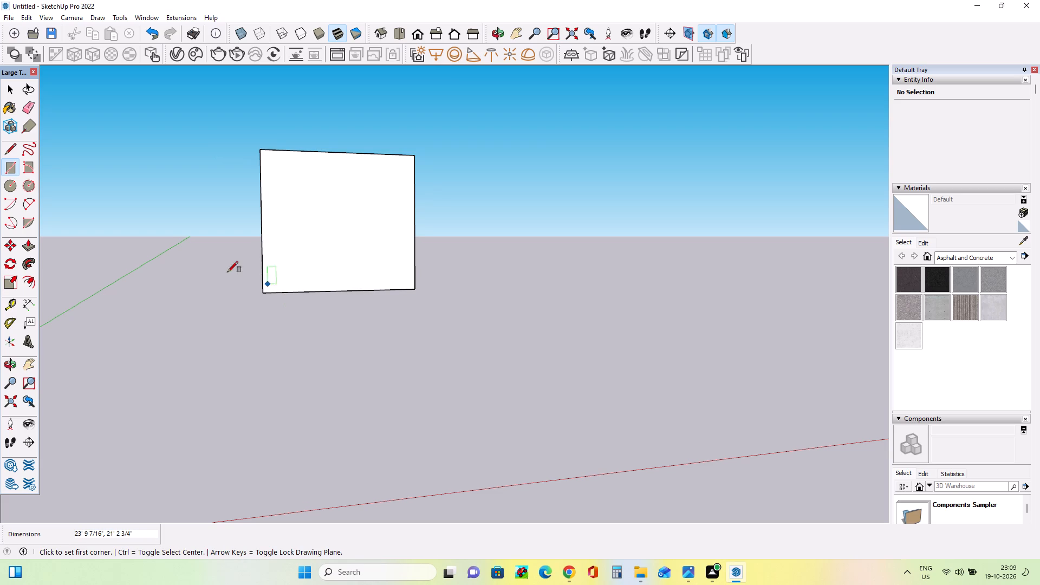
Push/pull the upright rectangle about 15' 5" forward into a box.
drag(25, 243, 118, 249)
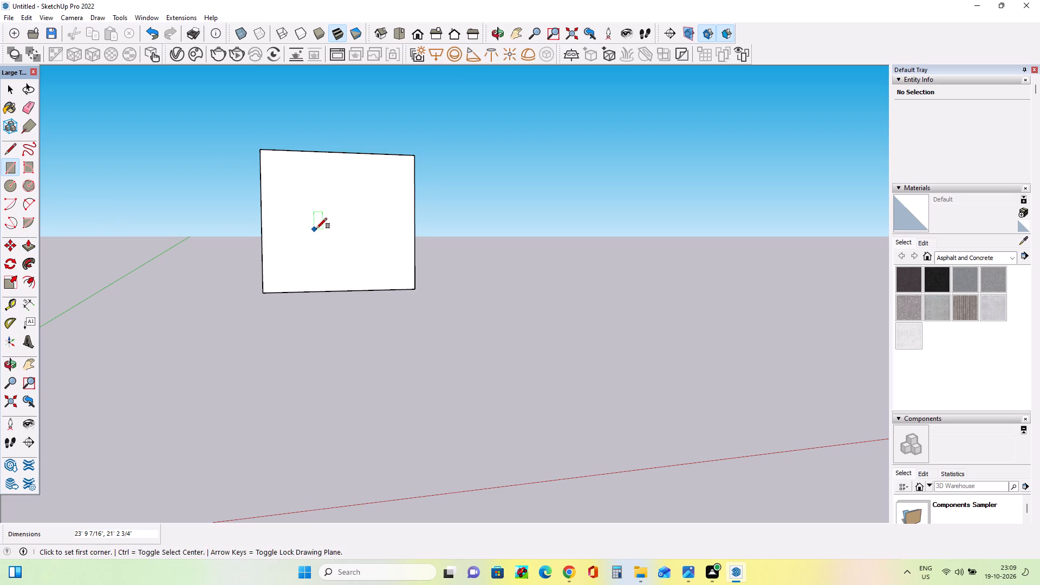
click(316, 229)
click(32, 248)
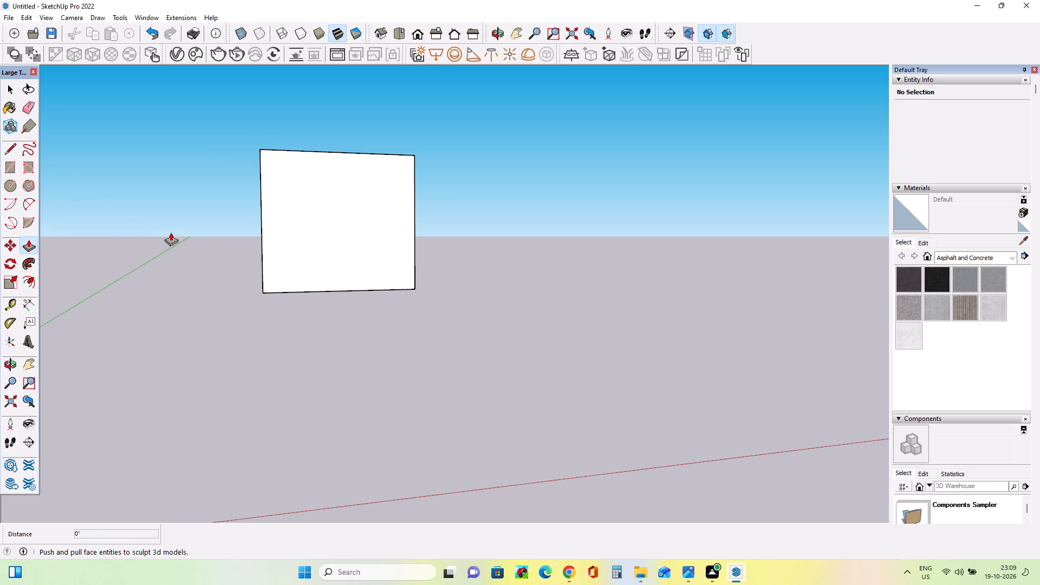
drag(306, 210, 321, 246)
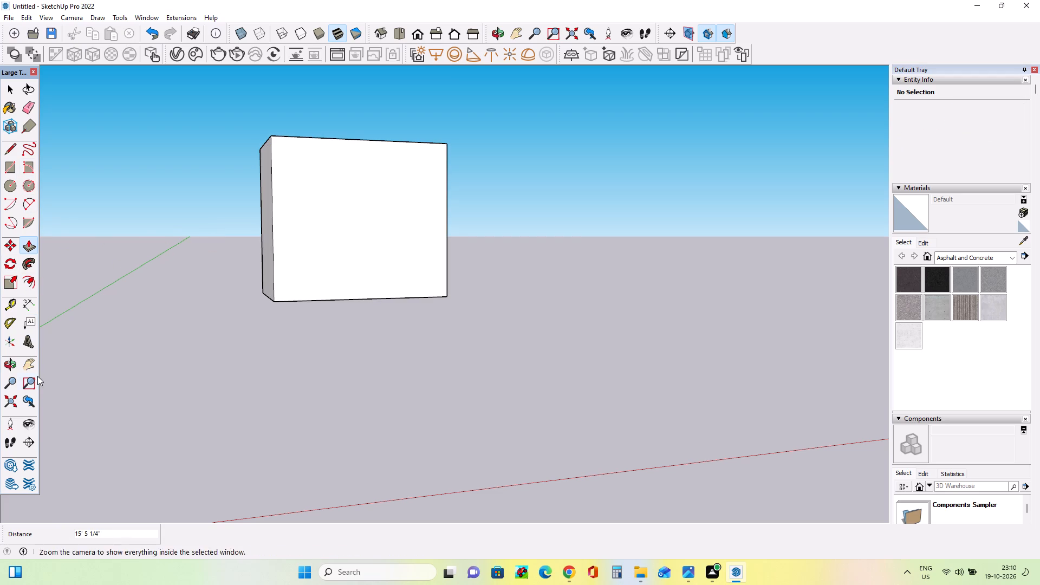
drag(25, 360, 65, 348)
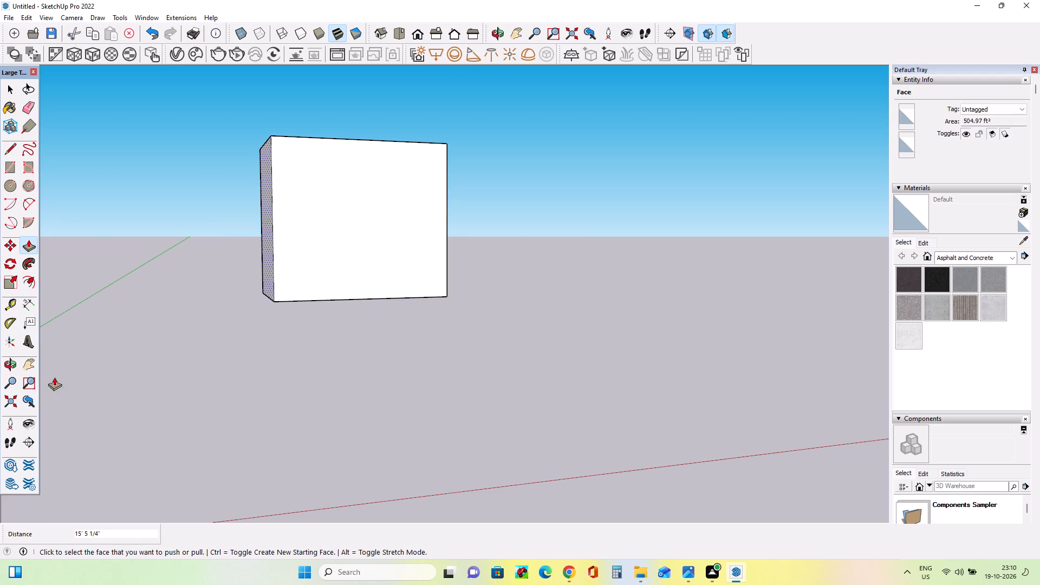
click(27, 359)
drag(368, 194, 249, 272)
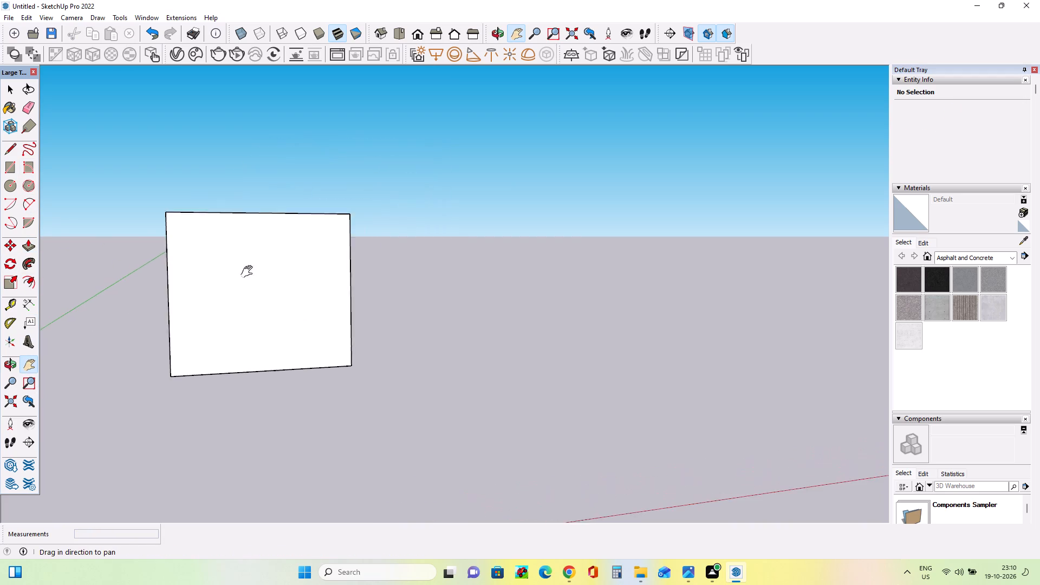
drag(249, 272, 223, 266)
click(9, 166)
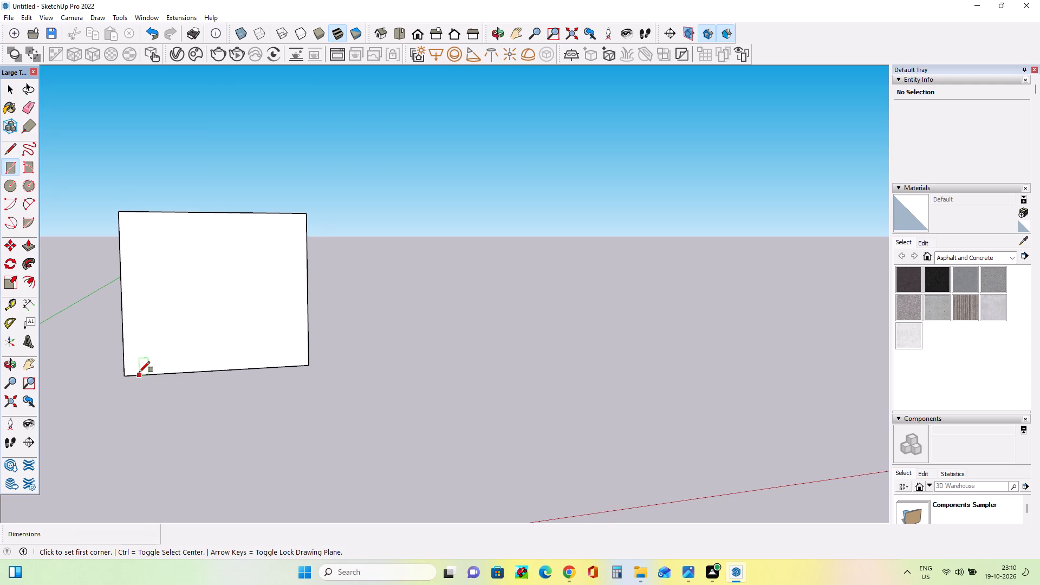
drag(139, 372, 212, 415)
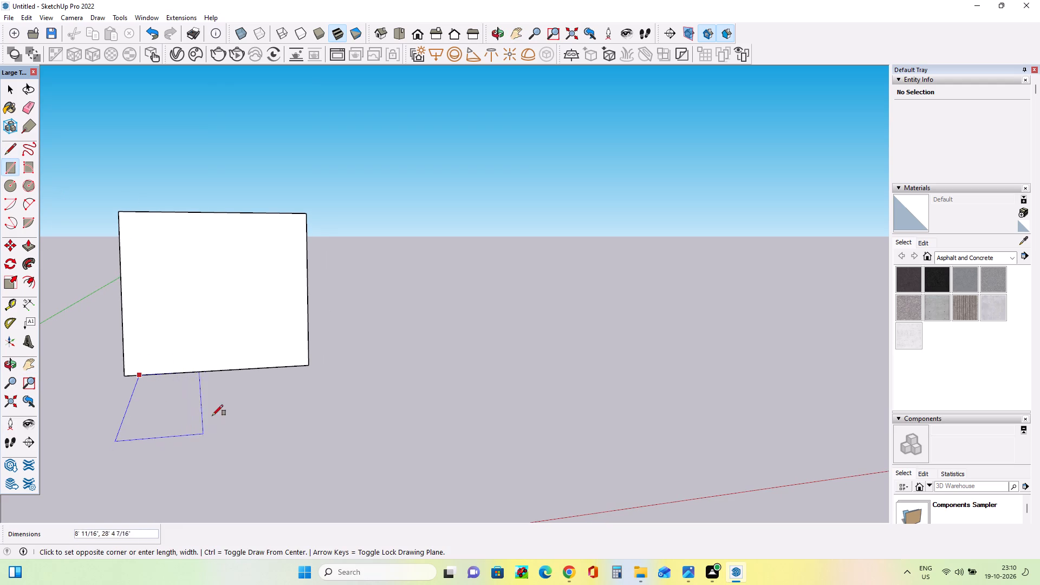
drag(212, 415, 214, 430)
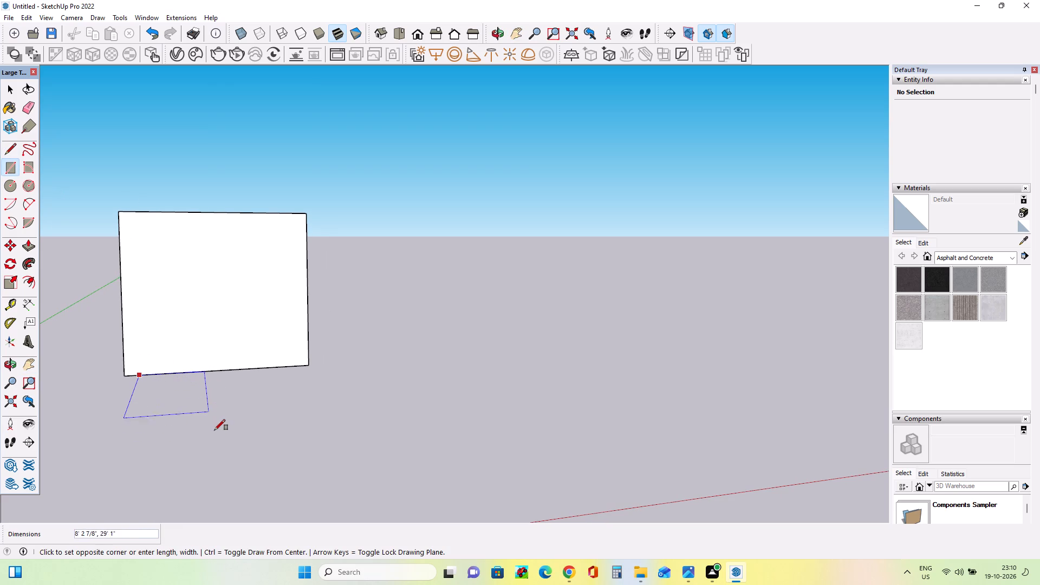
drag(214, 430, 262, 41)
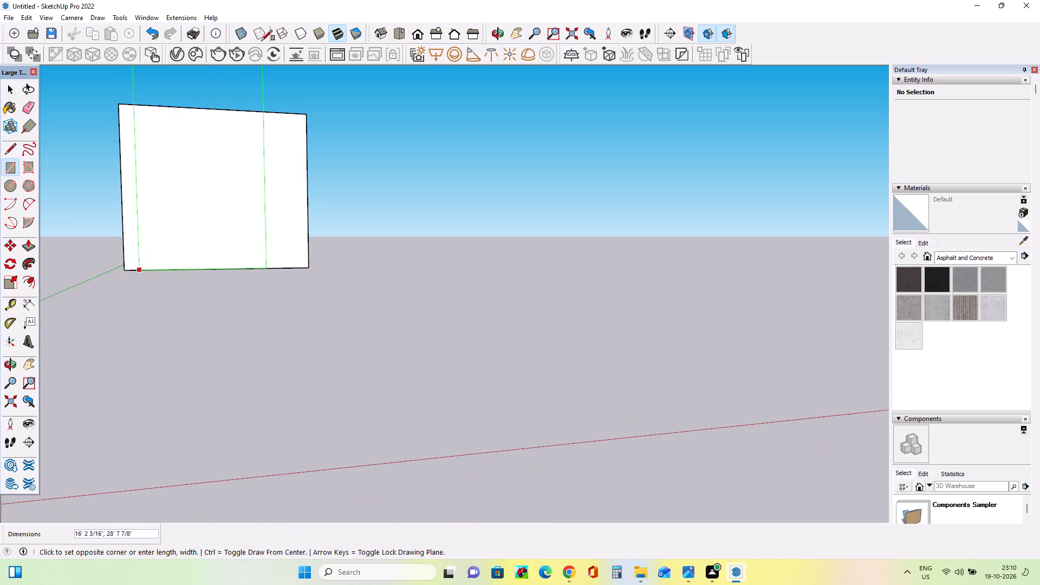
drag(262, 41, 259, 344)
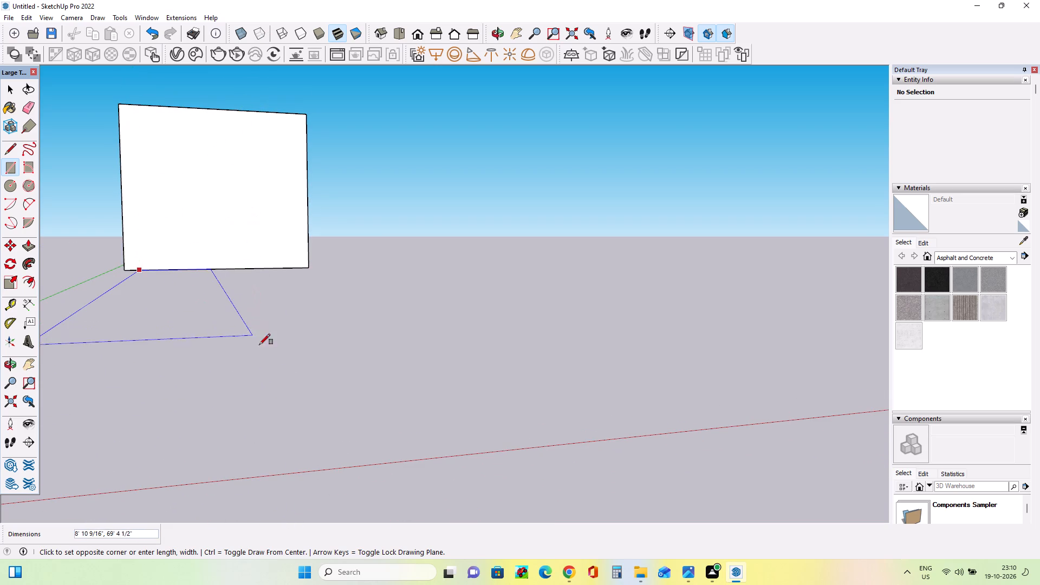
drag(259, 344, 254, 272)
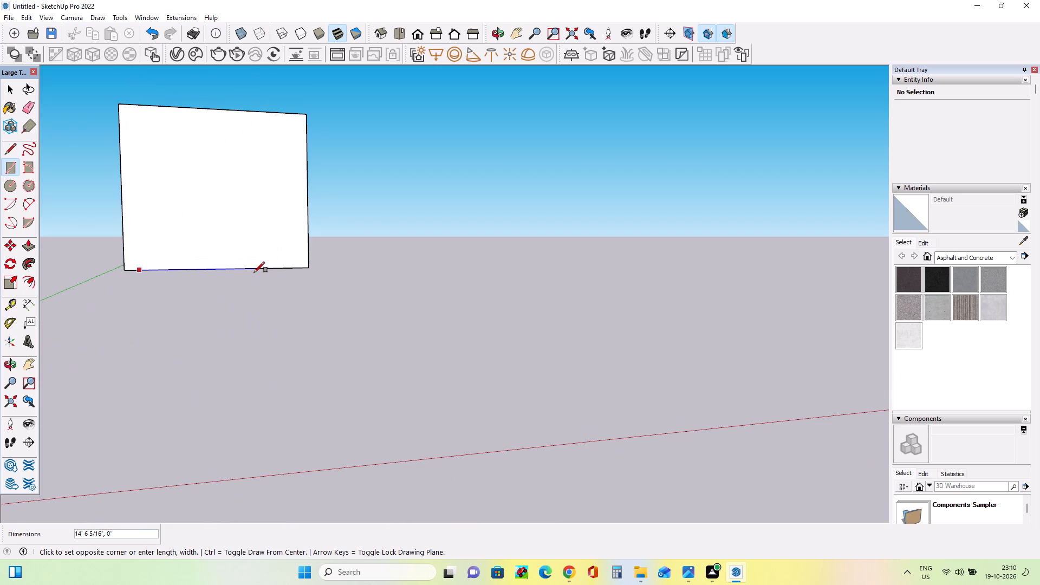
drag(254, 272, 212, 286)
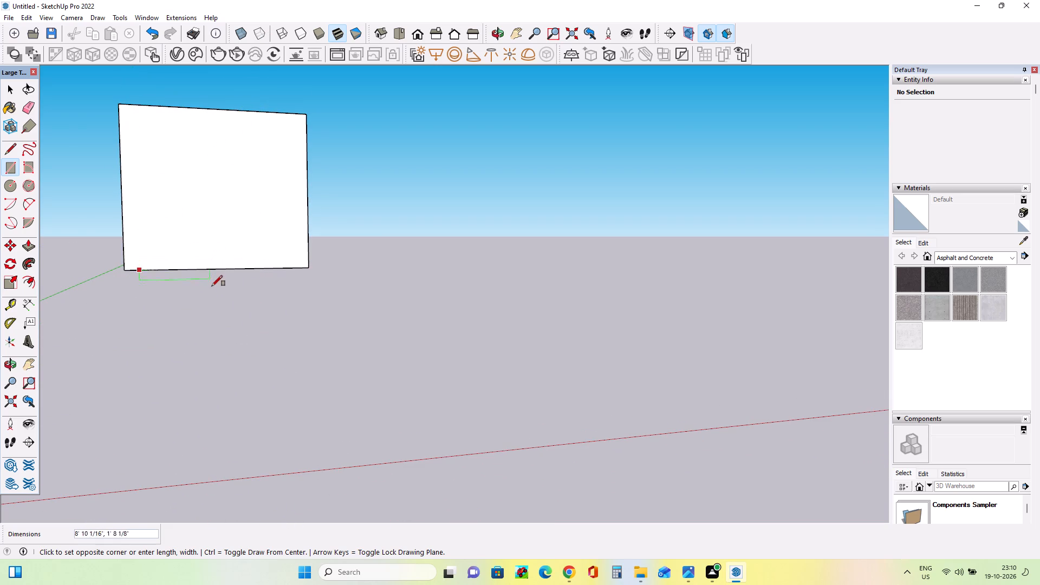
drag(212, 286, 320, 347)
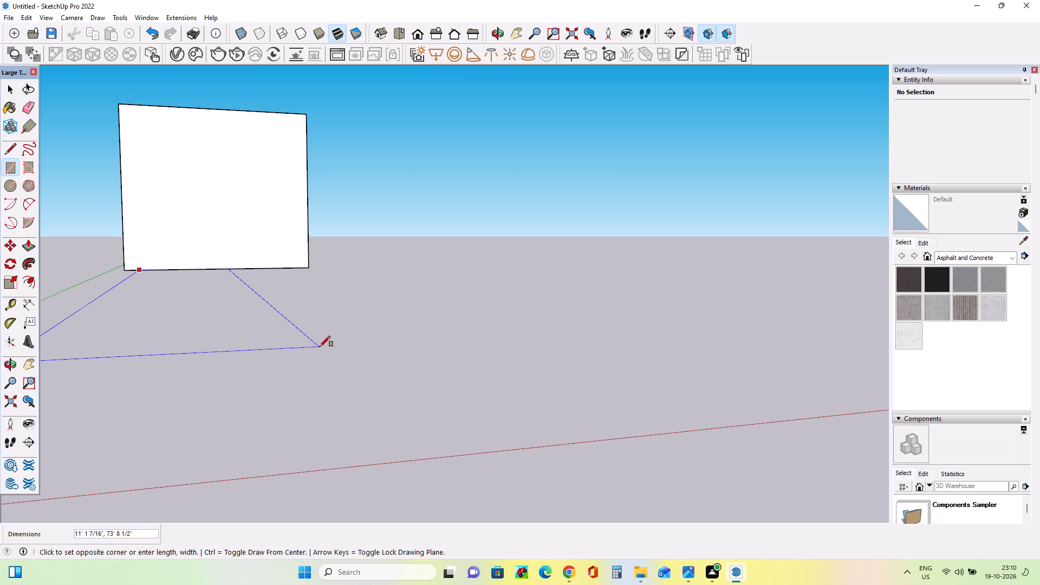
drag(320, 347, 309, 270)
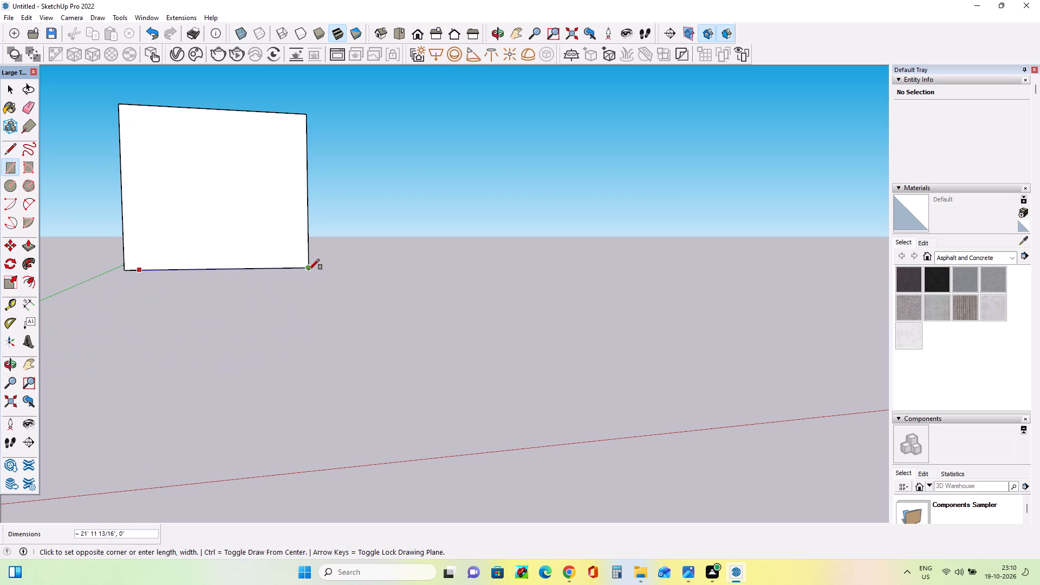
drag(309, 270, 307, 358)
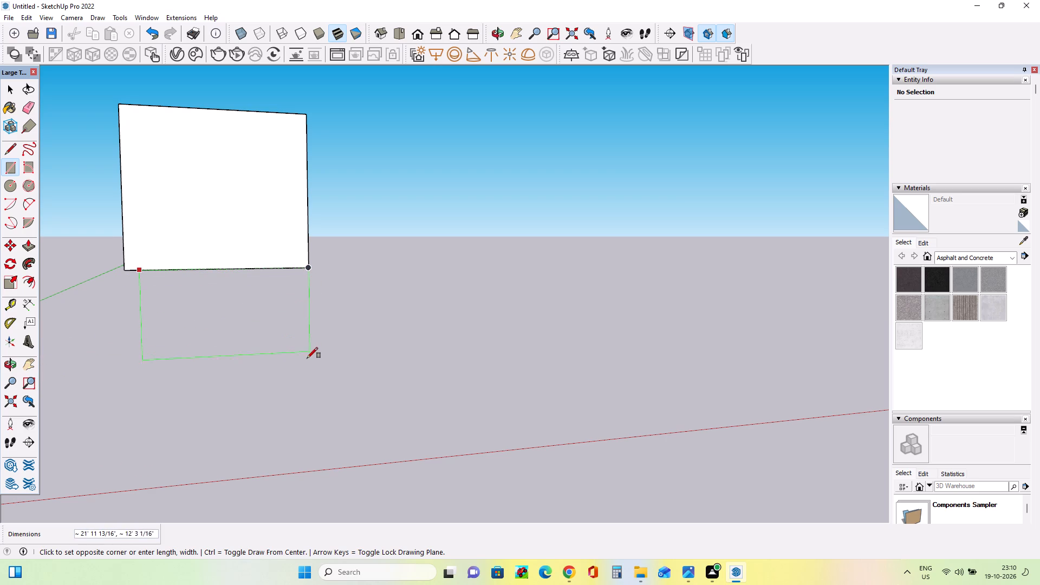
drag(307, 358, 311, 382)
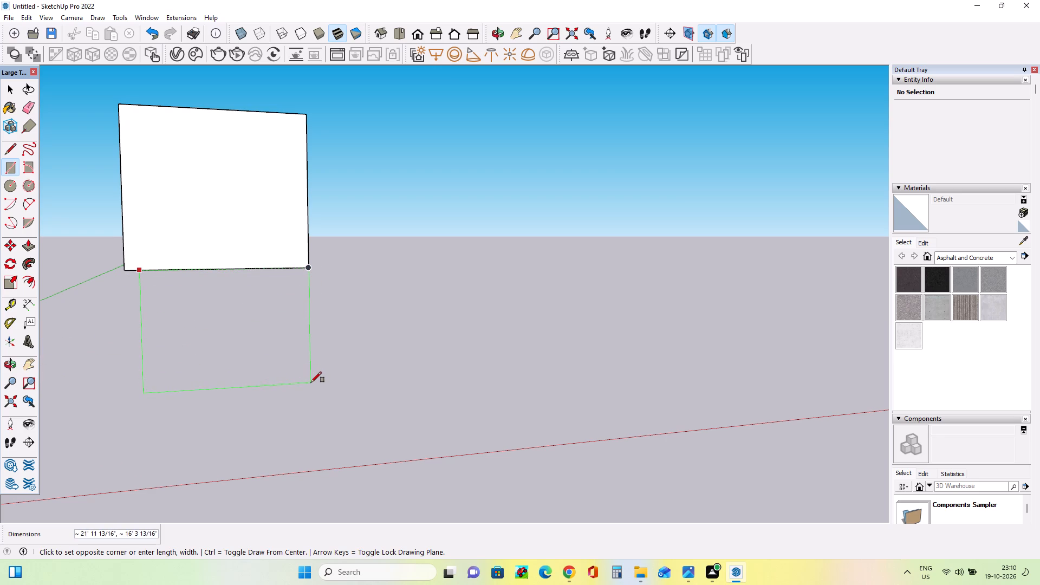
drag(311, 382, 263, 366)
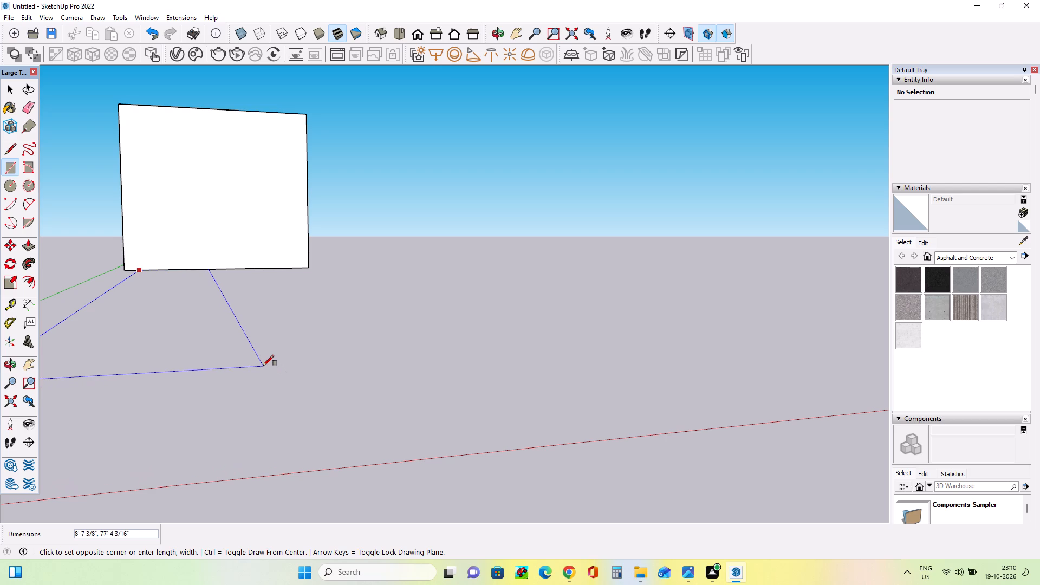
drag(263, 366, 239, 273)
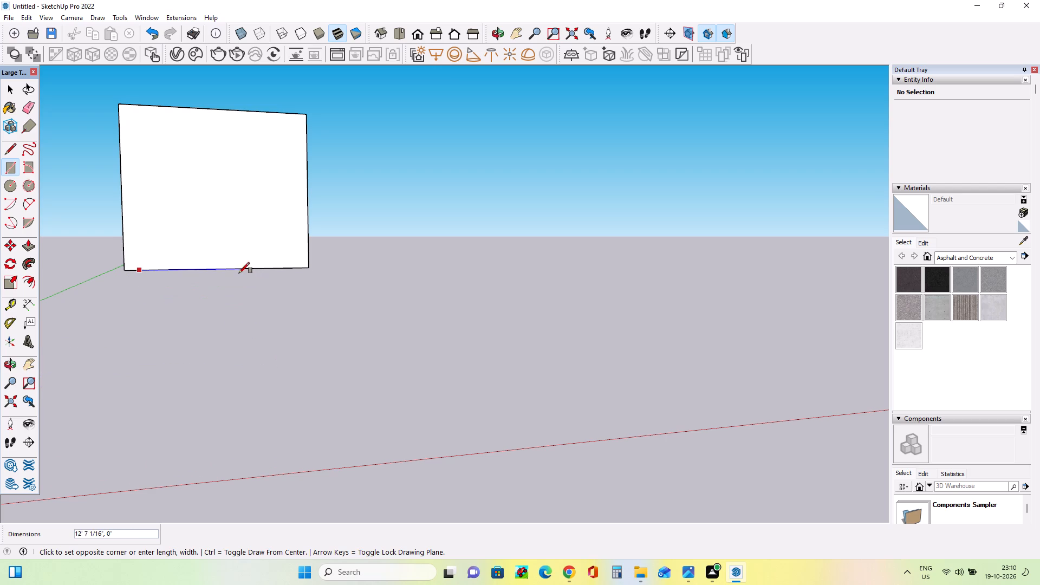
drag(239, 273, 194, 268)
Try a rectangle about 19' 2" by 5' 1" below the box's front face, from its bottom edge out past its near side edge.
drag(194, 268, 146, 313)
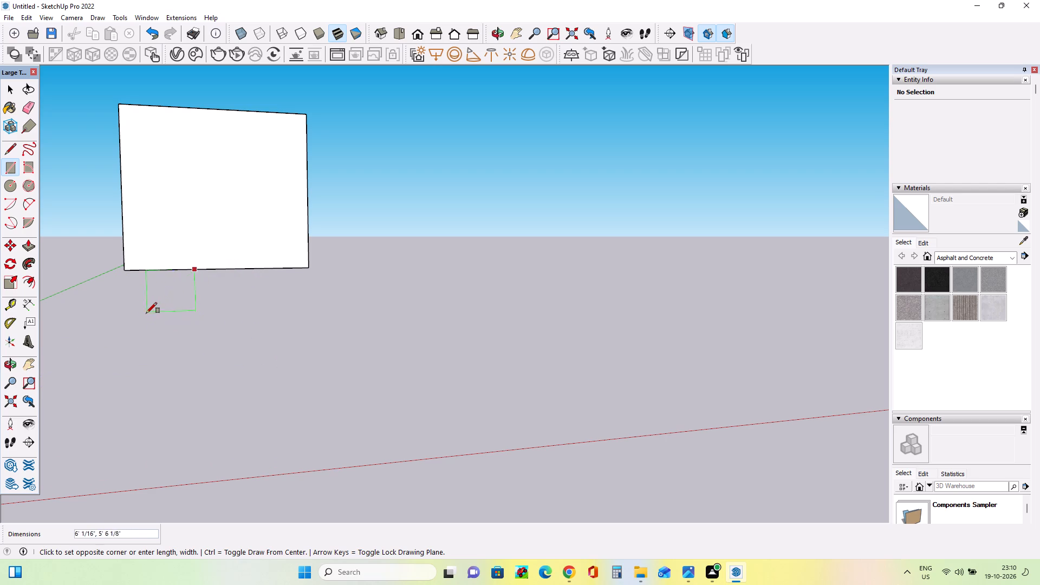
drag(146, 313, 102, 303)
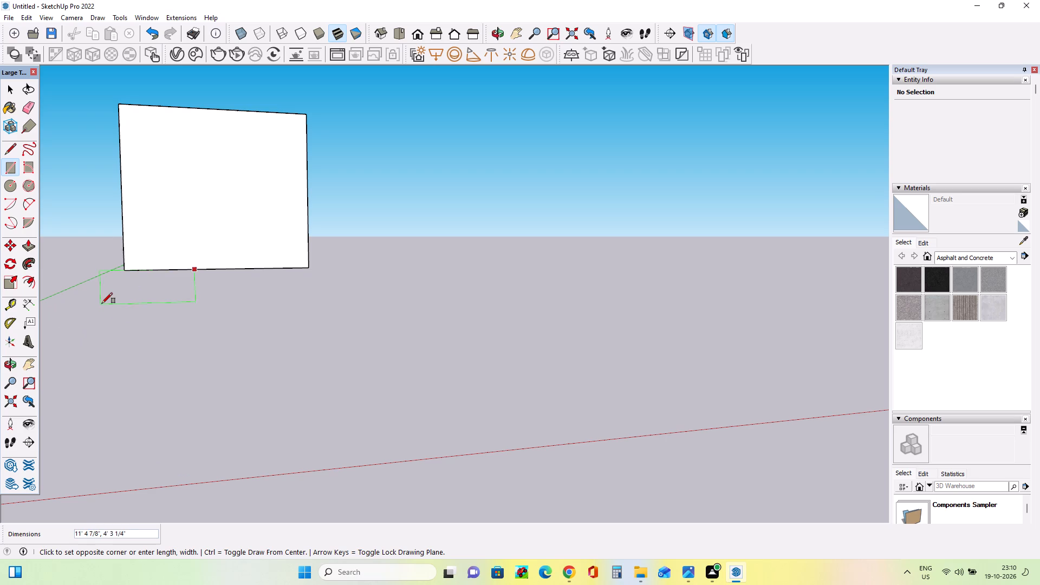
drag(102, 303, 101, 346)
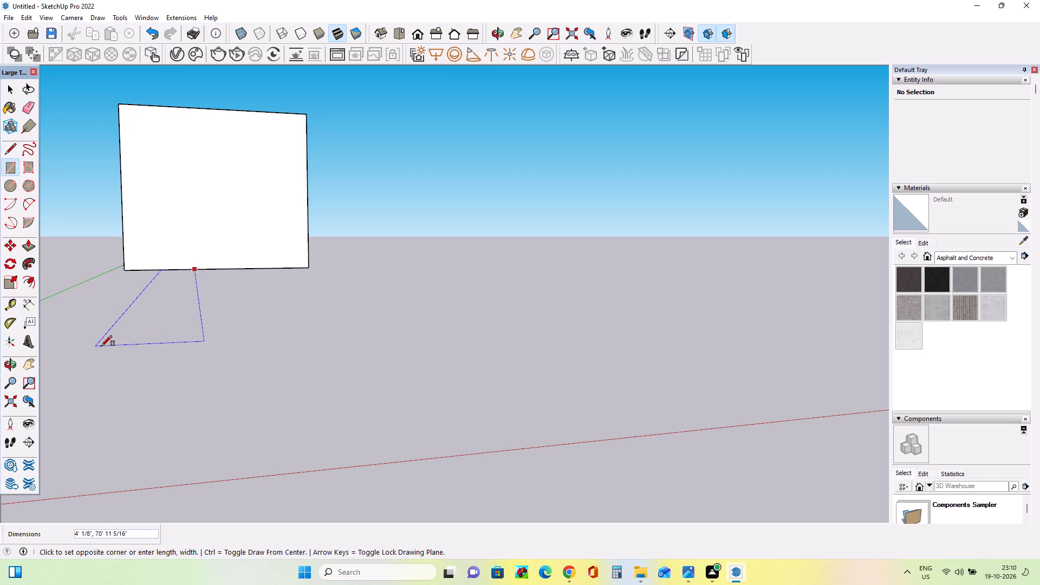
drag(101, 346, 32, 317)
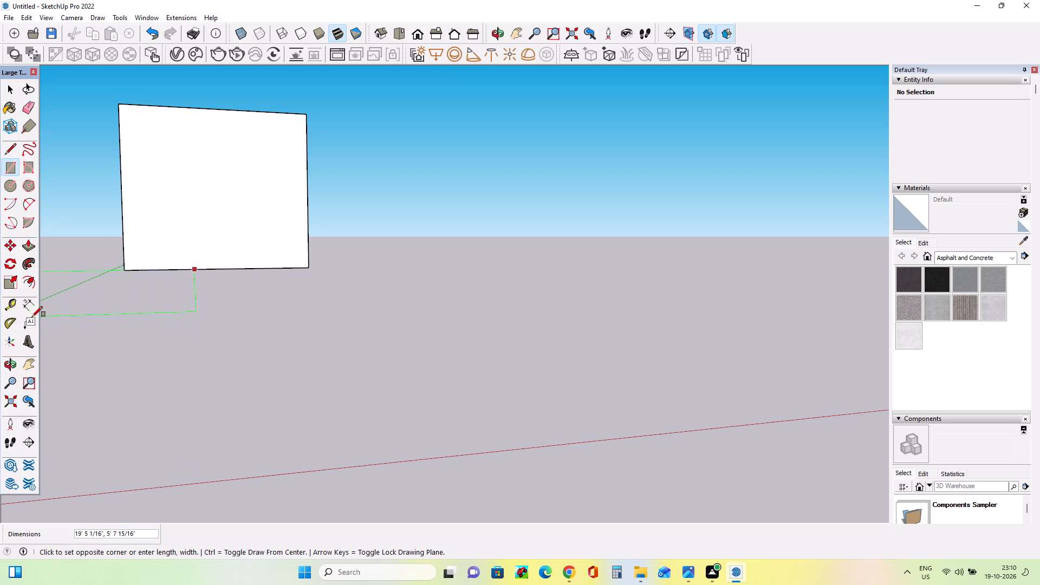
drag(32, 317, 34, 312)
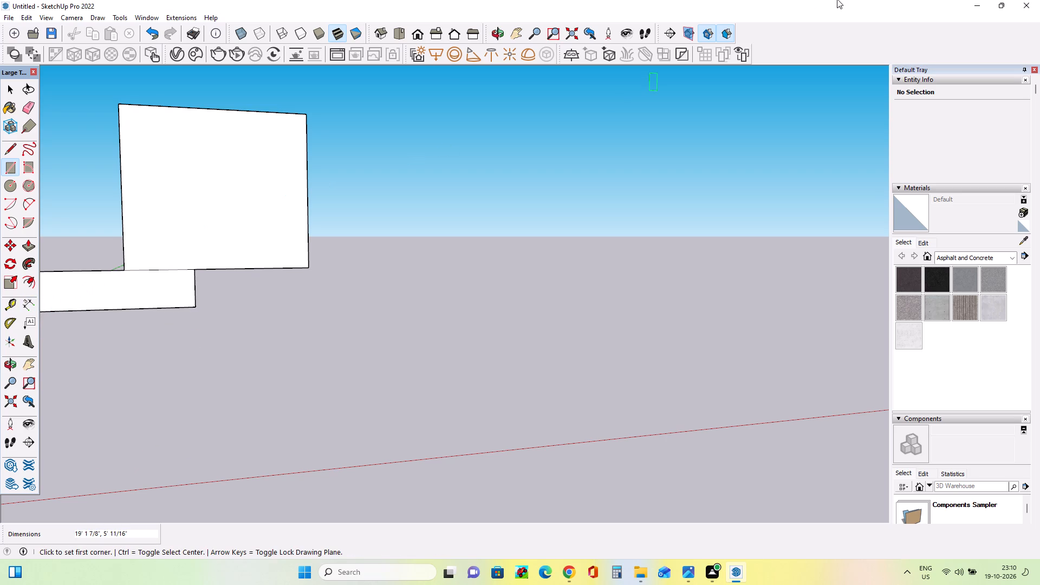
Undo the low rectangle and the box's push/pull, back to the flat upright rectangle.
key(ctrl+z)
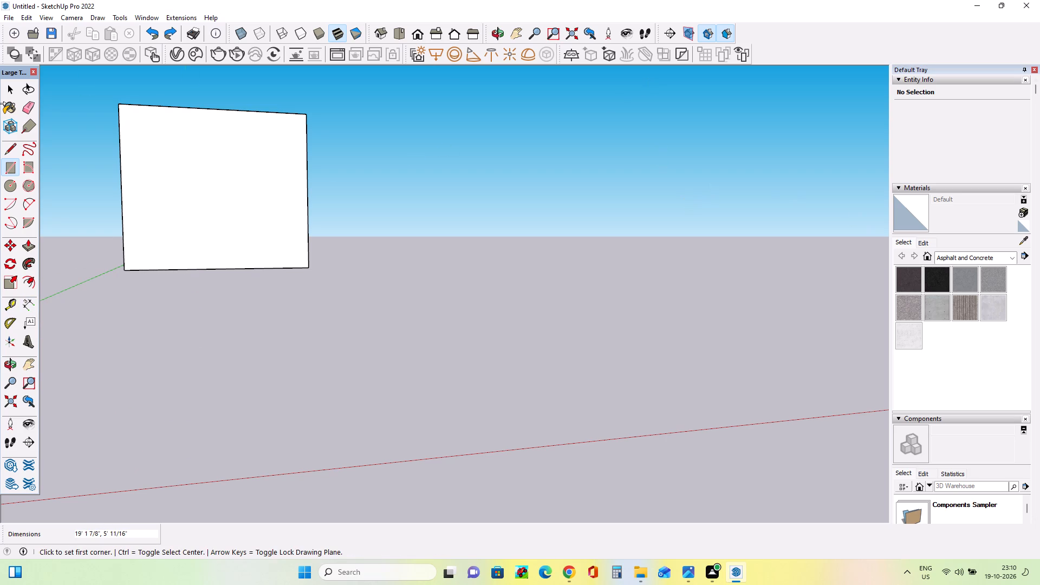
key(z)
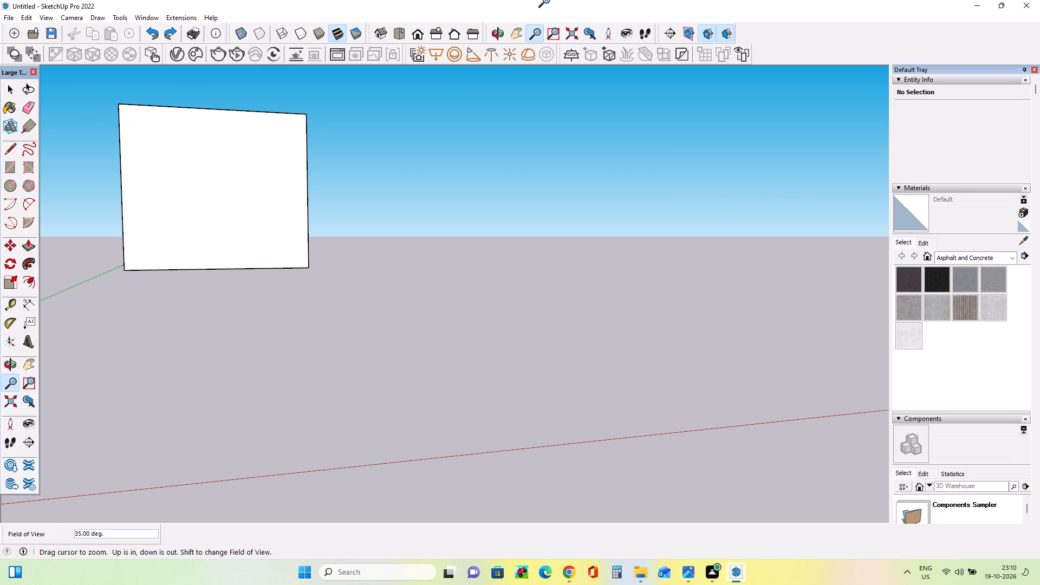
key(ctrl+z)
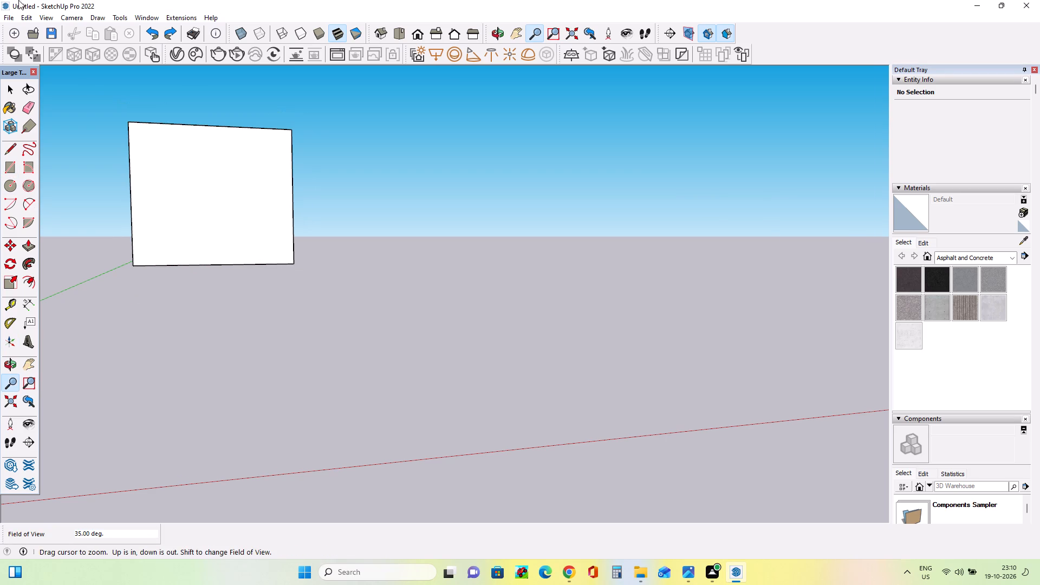
Draw a tall rectangle about 12' 2" by 47' 11" down from the upright rectangle's bottom edge, in the same vertical plane.
click(16, 166)
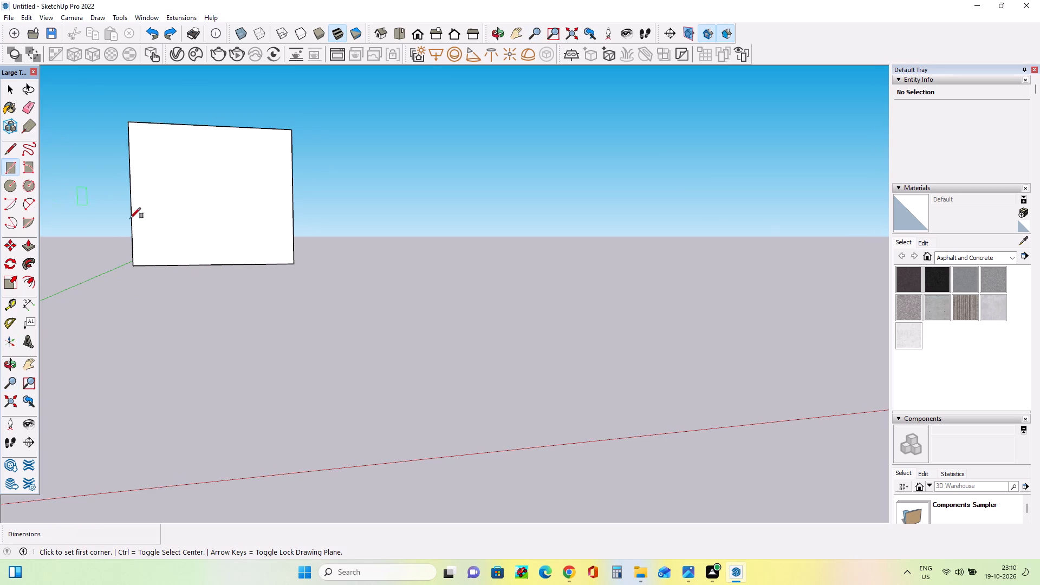
drag(155, 265, 191, 381)
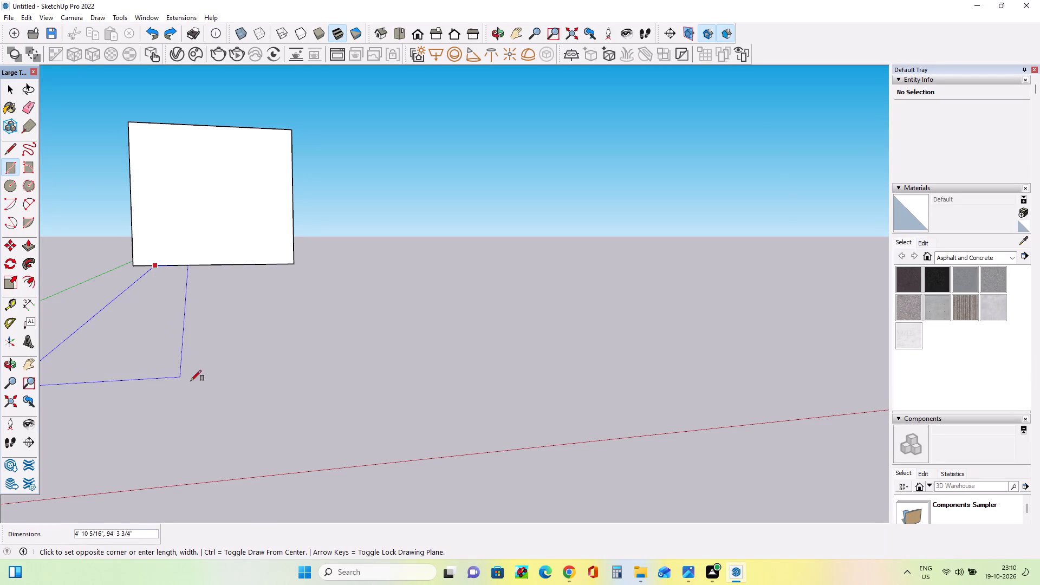
drag(191, 381, 245, 518)
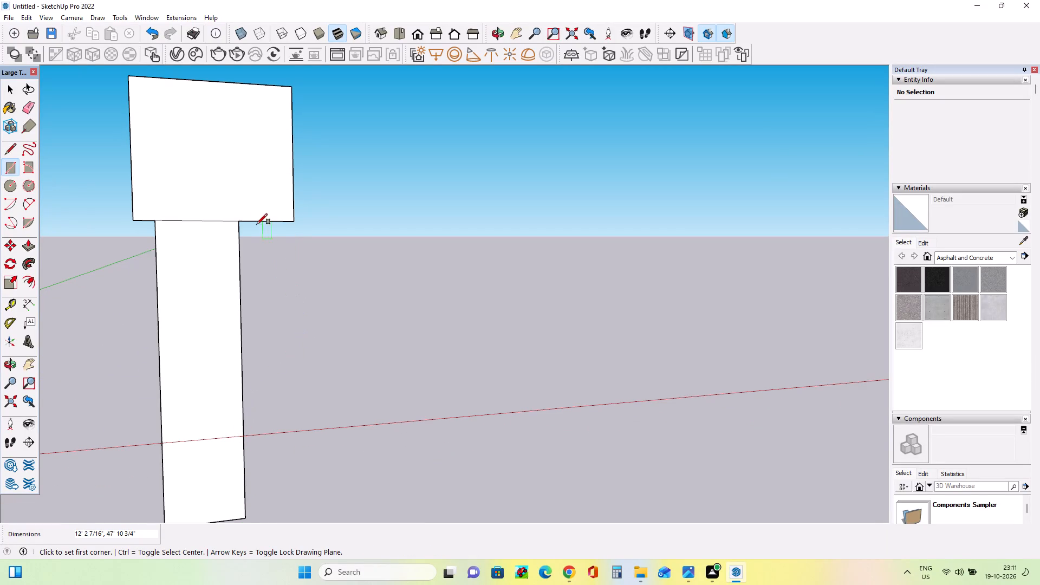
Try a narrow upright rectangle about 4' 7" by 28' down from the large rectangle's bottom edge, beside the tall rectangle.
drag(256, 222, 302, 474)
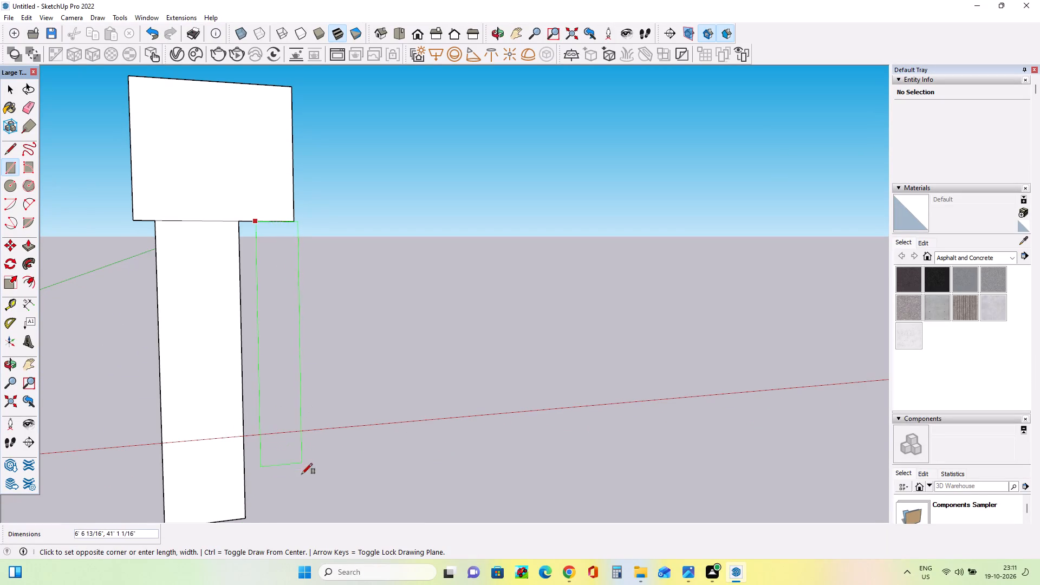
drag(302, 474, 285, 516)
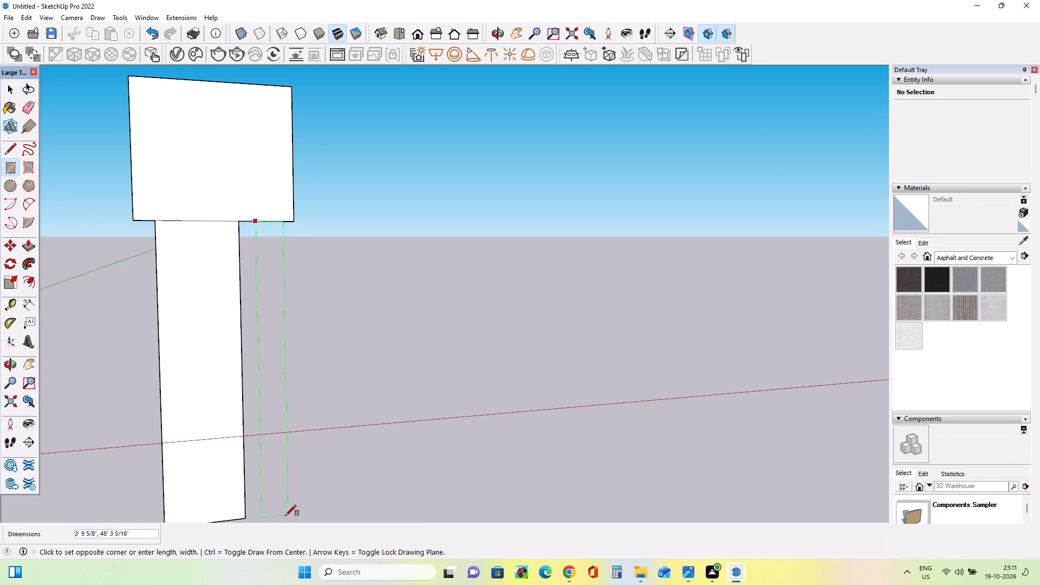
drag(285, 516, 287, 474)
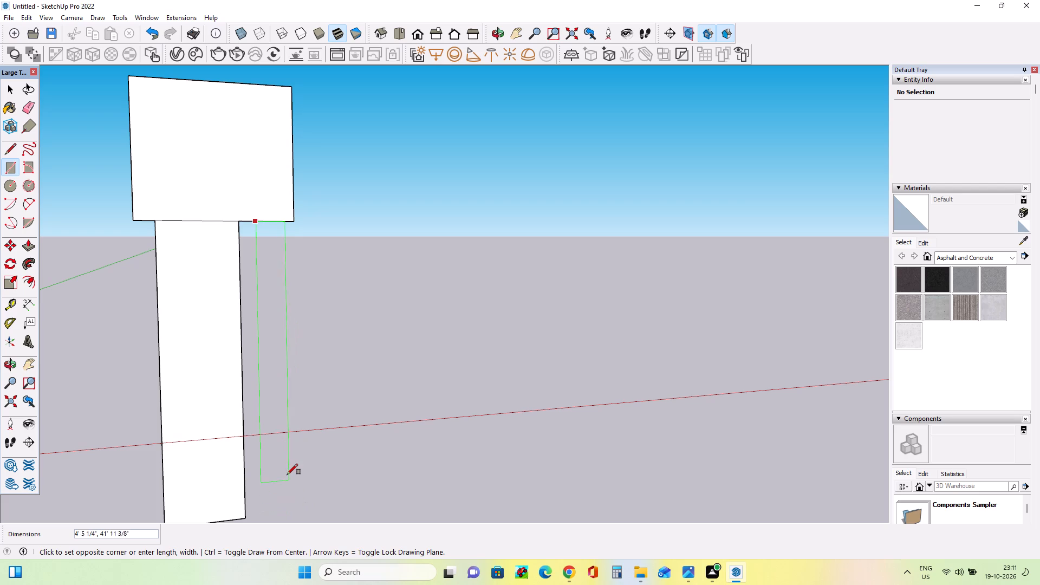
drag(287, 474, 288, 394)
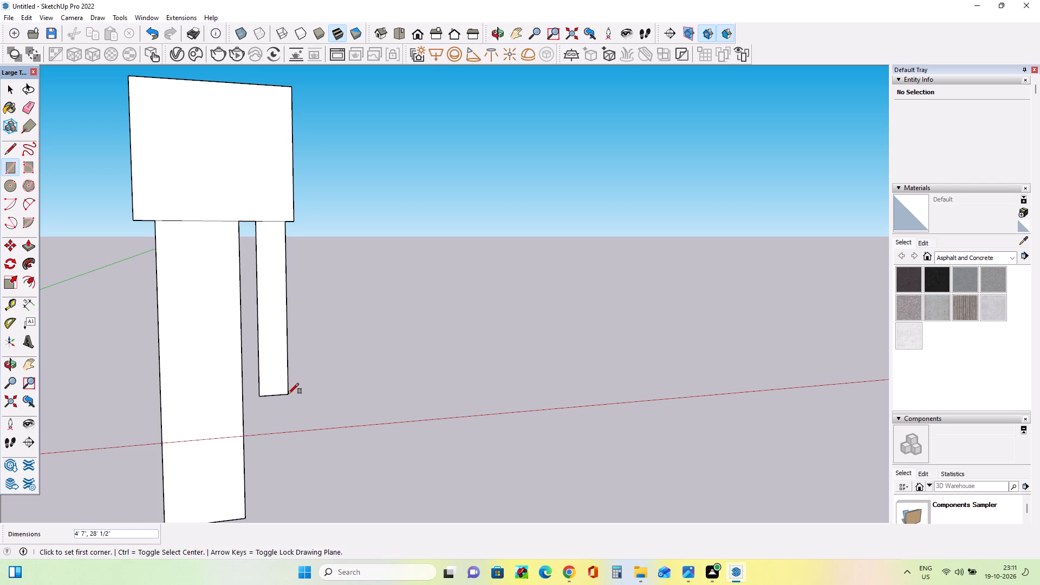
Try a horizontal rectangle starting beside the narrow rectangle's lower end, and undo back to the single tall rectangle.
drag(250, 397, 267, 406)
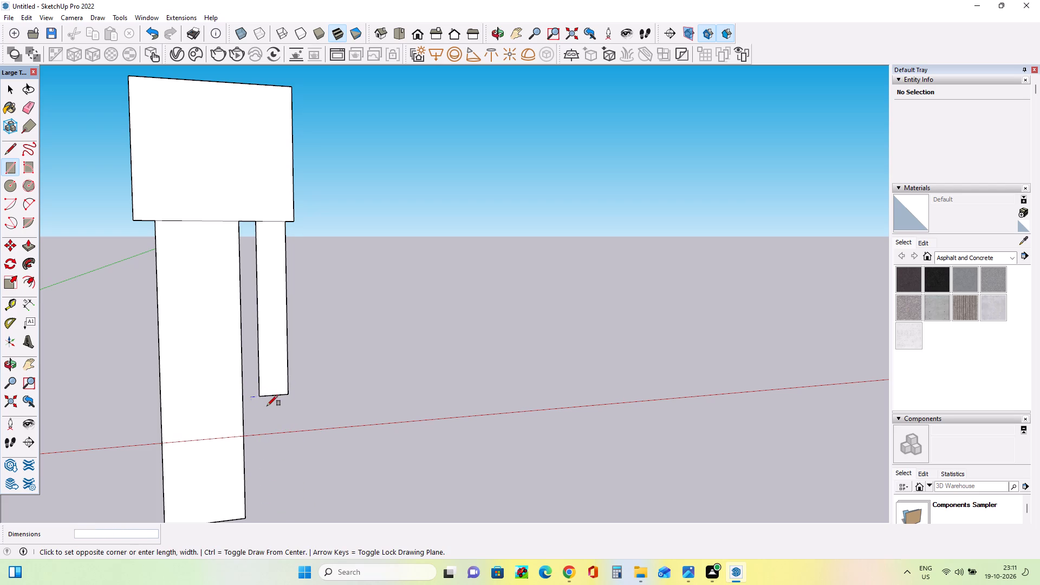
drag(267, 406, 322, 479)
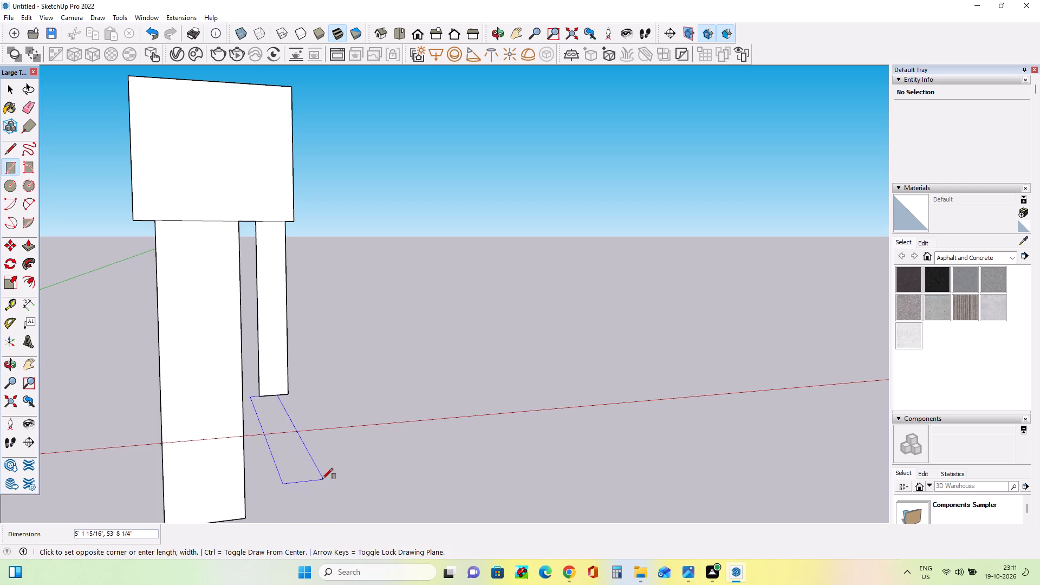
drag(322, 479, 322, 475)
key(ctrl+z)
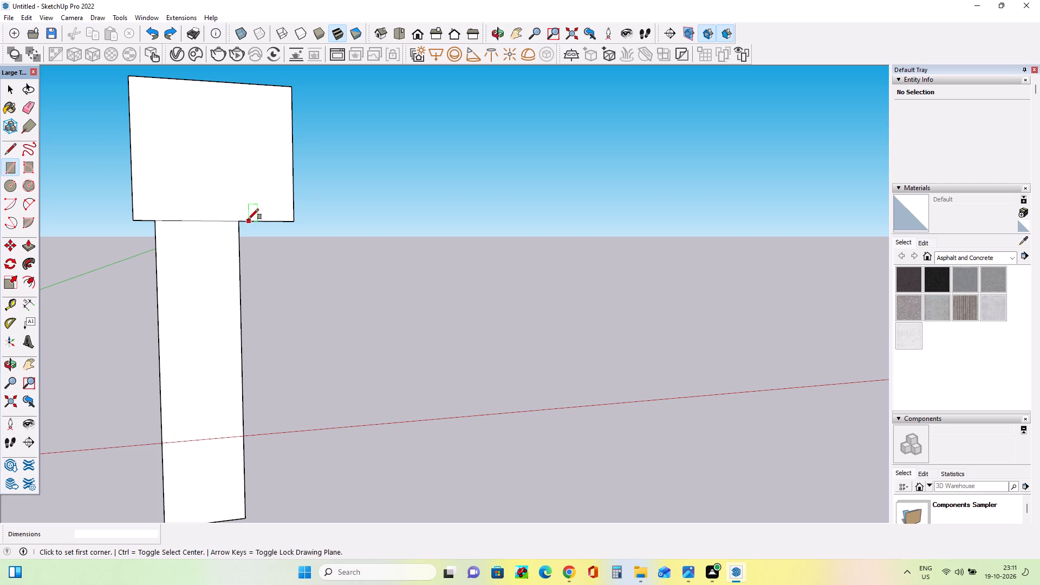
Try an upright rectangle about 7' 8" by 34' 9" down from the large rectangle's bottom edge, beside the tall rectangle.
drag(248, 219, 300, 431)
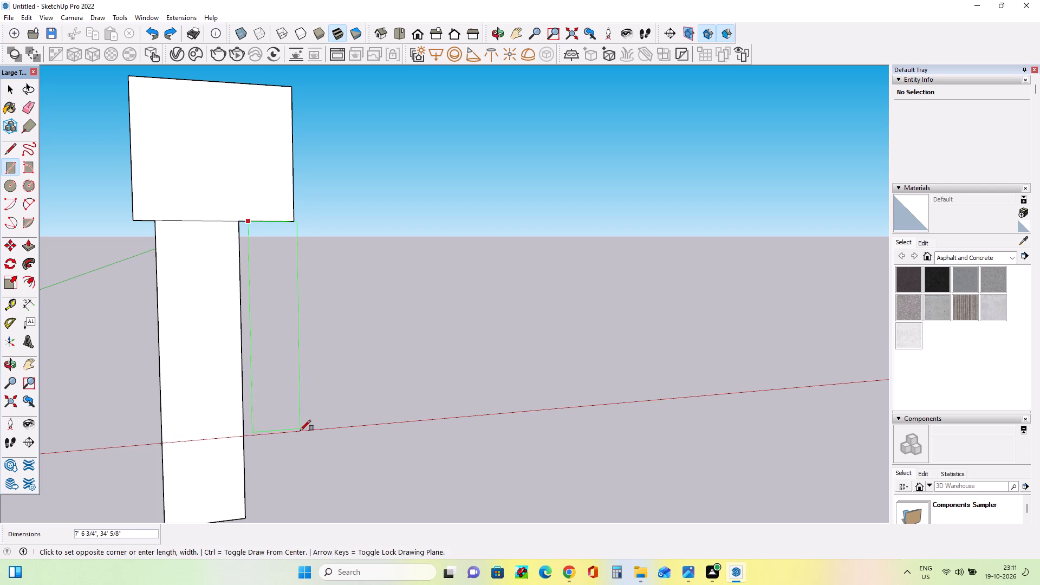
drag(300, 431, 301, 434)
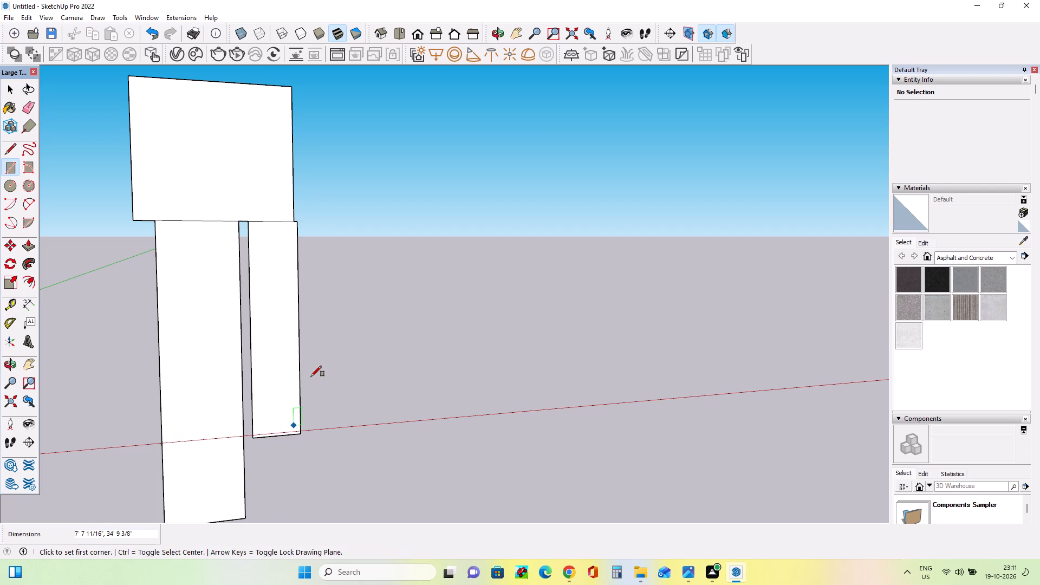
Undo both rectangles hanging below, back to the single large upright rectangle.
key(ctrl+z)
key(ctrl+z)
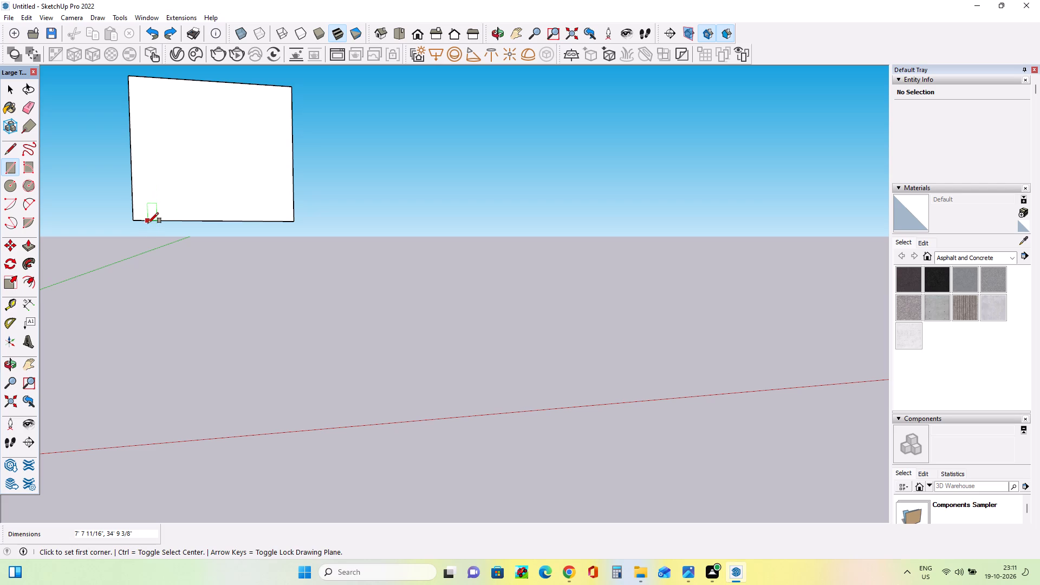
Draw an upright rectangle about 7' 4" by 30' down from the large rectangle's bottom edge, near its far end.
drag(148, 223, 216, 385)
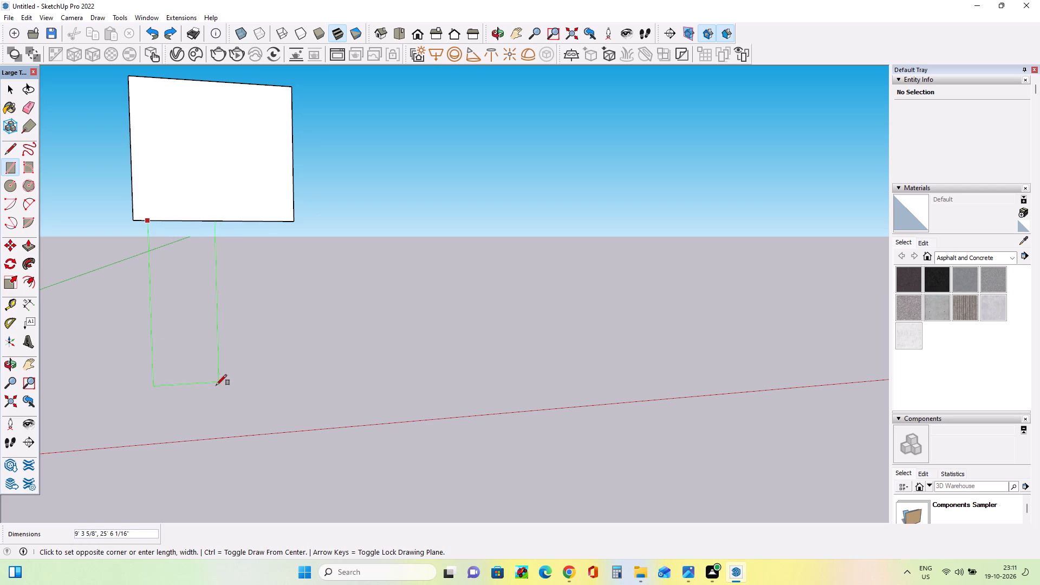
drag(216, 385, 204, 413)
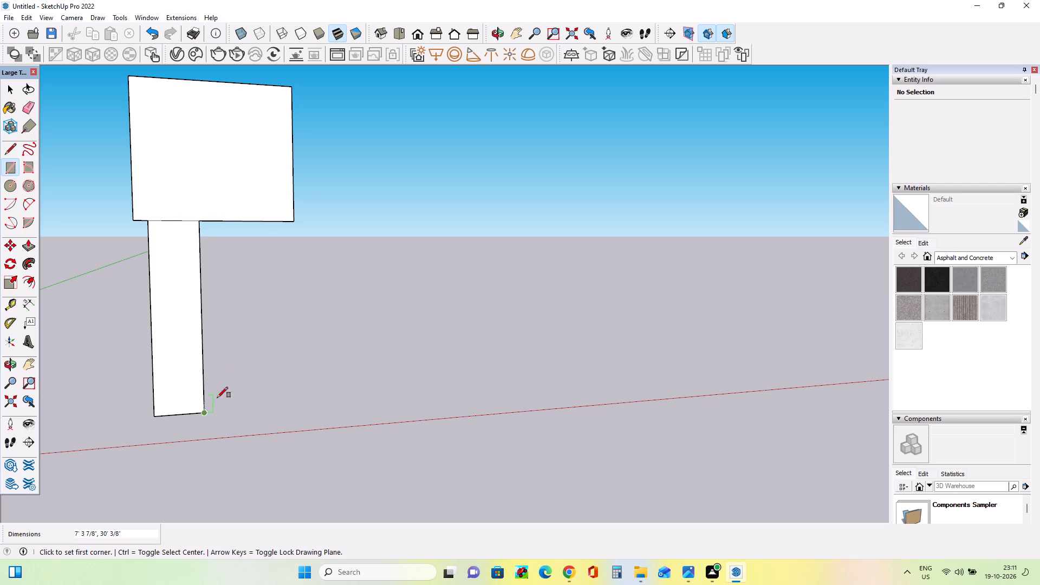
Draw a second upright rectangle about 6' 8" by 29' 8" down from the same bottom edge, near its opposite end.
drag(243, 222, 251, 261)
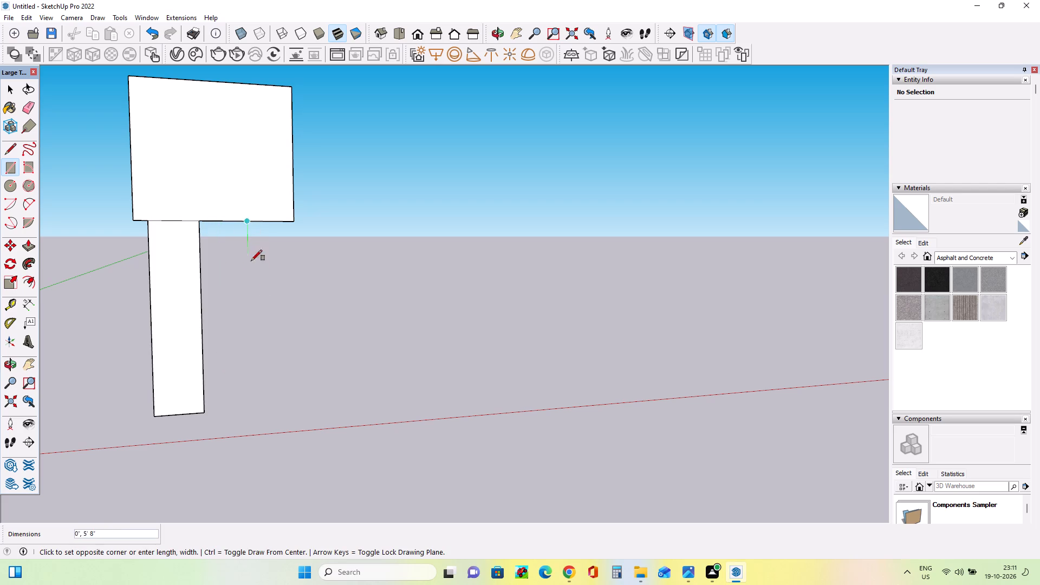
drag(251, 261, 289, 408)
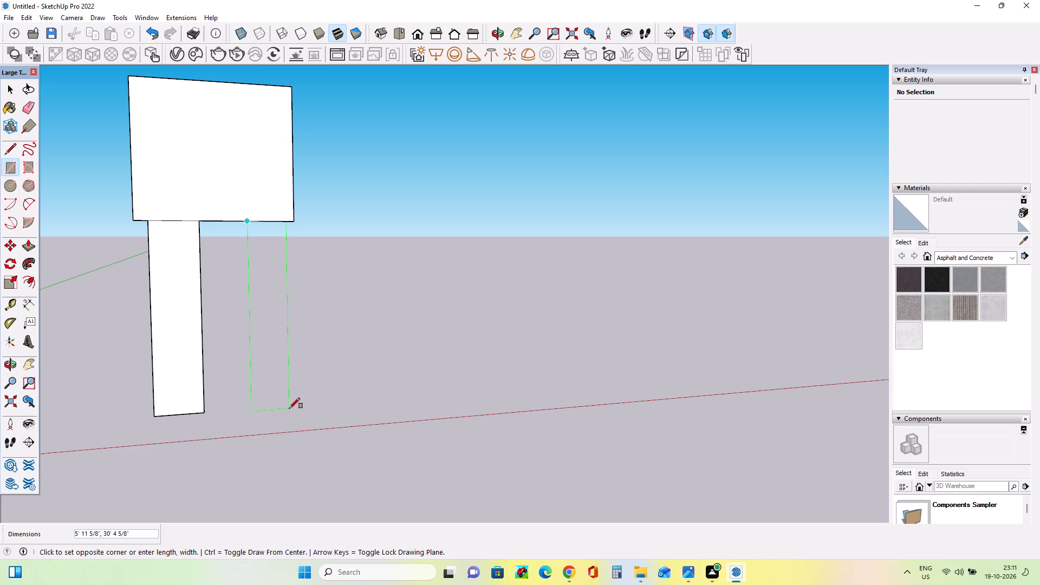
drag(289, 408, 293, 405)
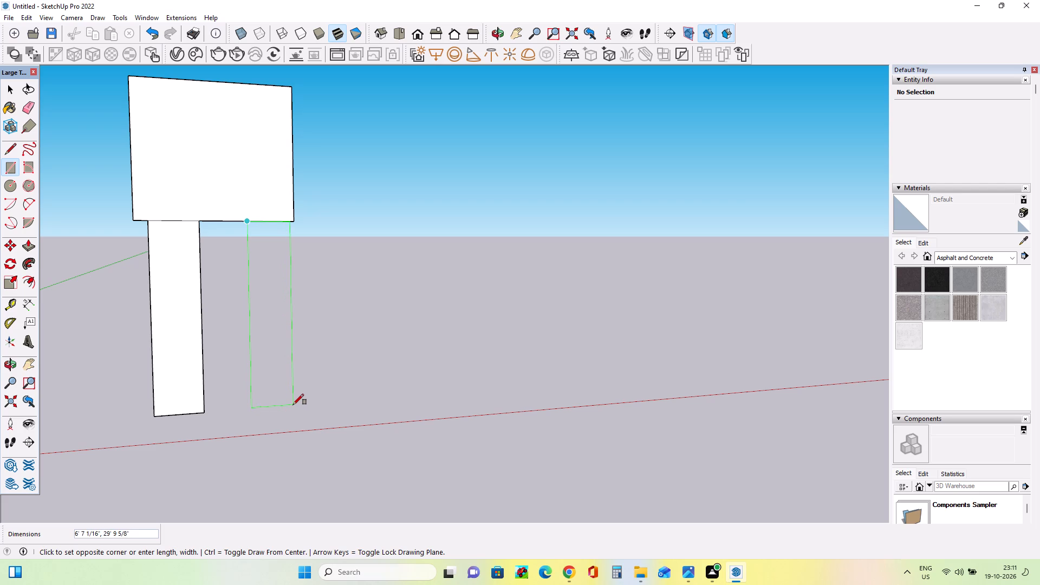
drag(293, 405, 294, 404)
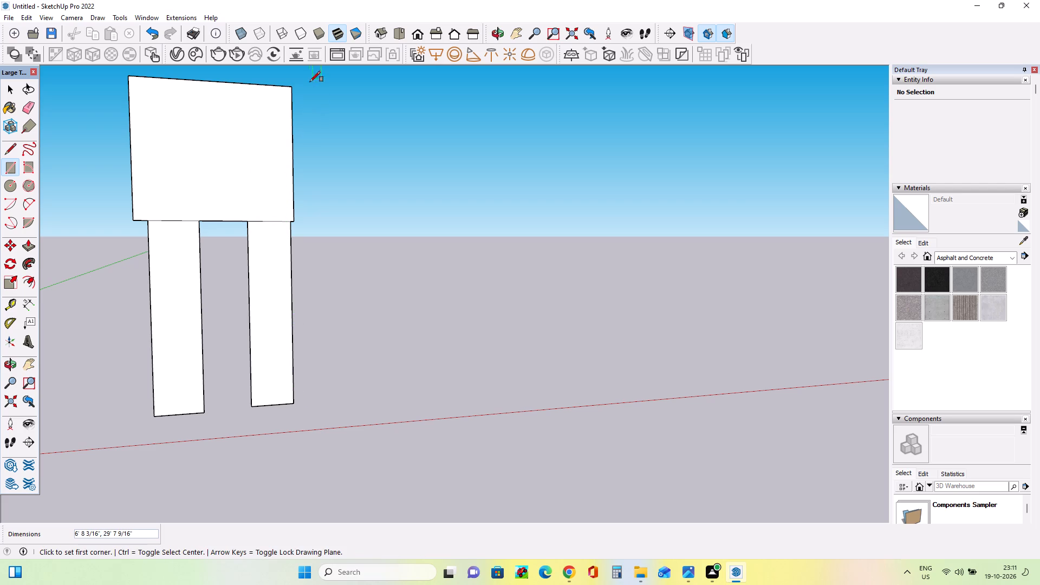
Draw a horizontal rectangle about 44' 9" by 42' 3" outward from the upper part of the large rectangle's side edge.
drag(294, 108, 347, 175)
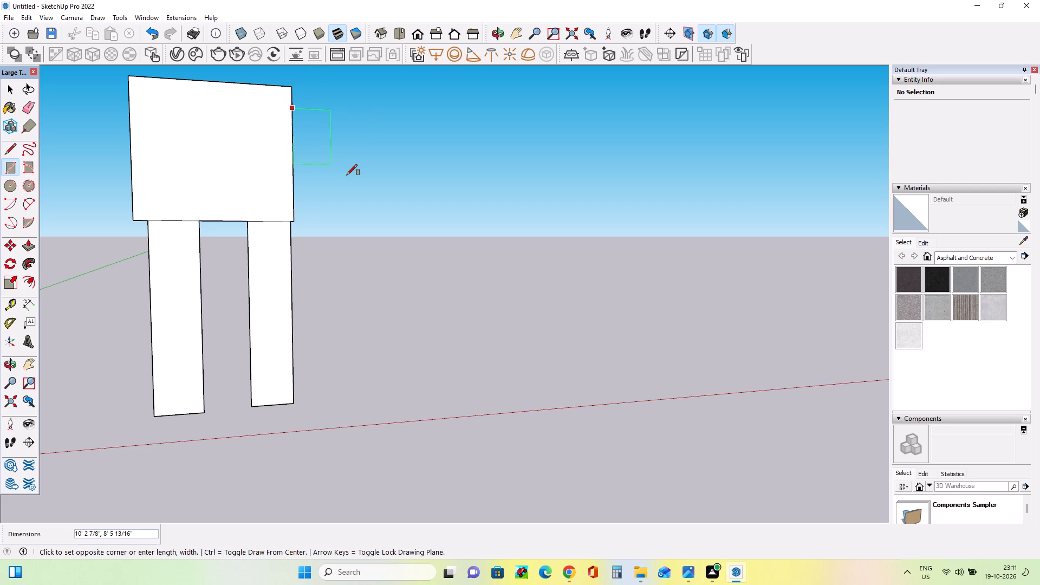
drag(347, 175, 449, 149)
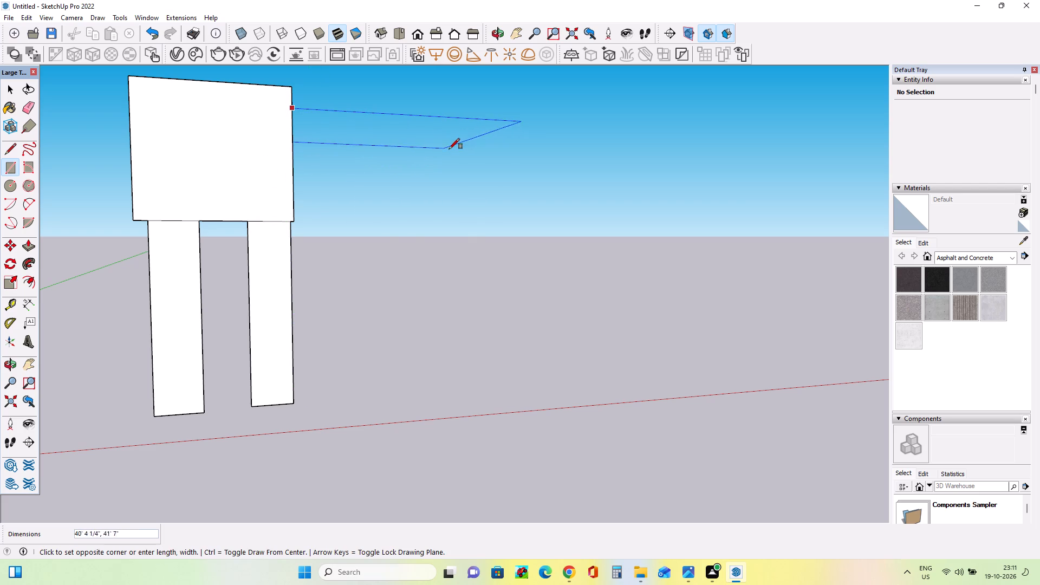
drag(449, 149, 485, 178)
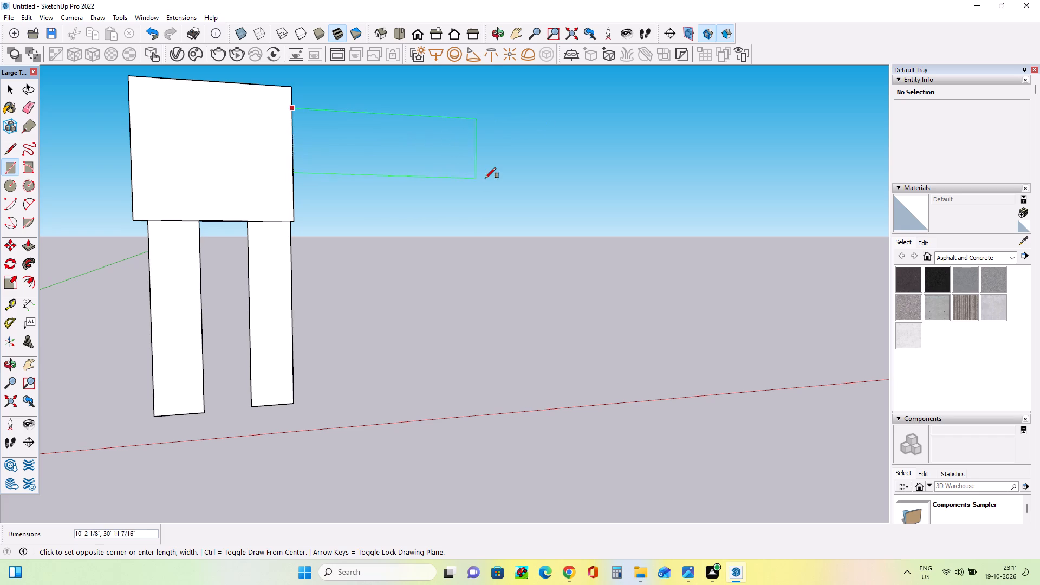
drag(485, 178, 556, 154)
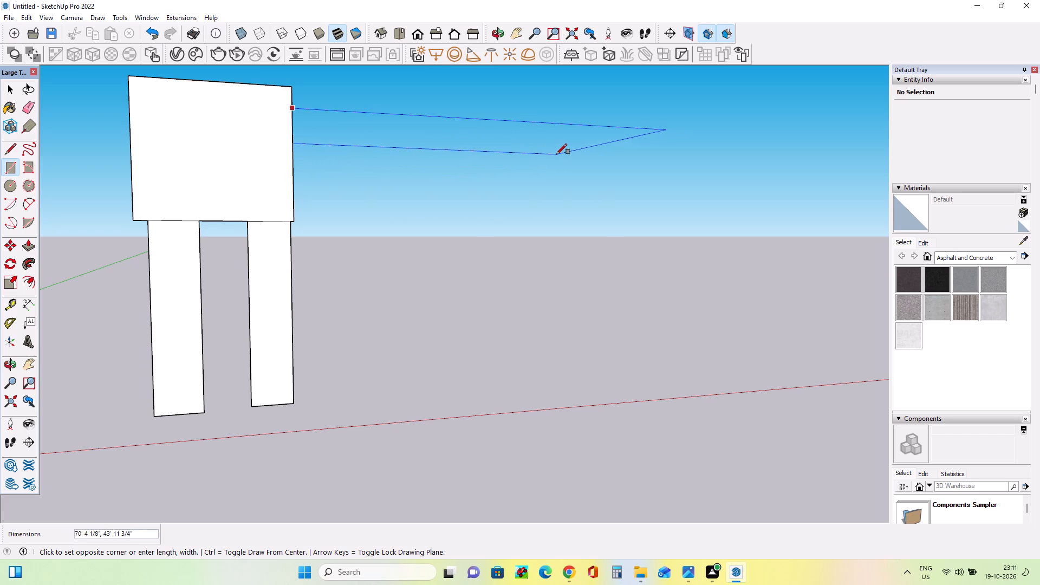
drag(556, 154, 550, 142)
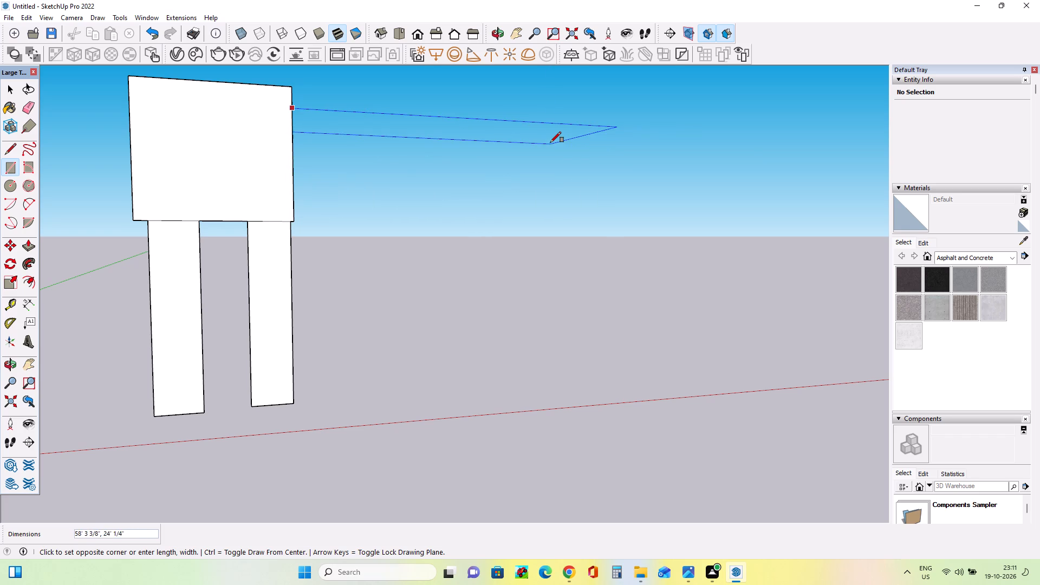
drag(550, 142, 307, 128)
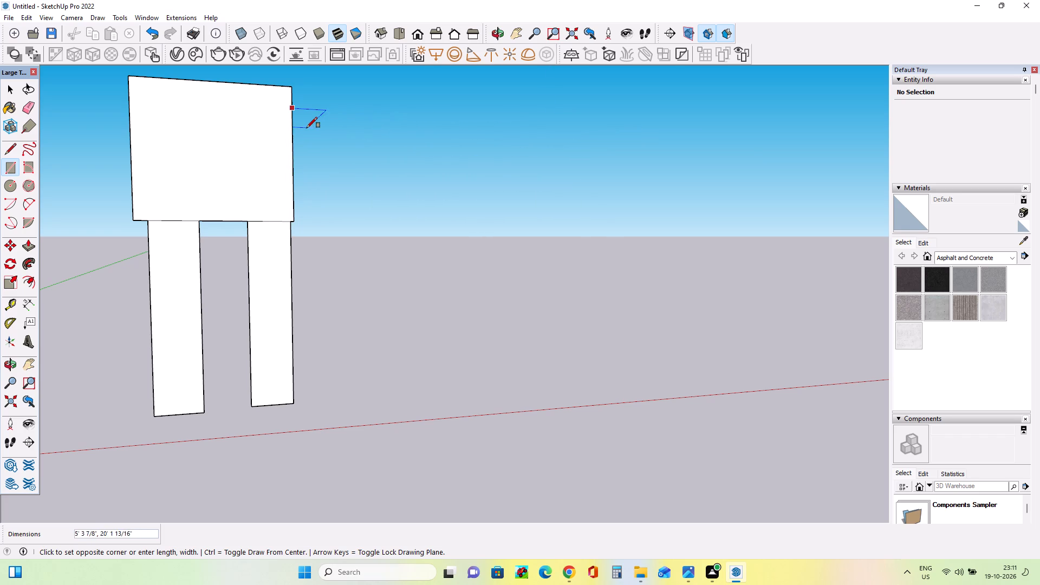
drag(307, 128, 474, 129)
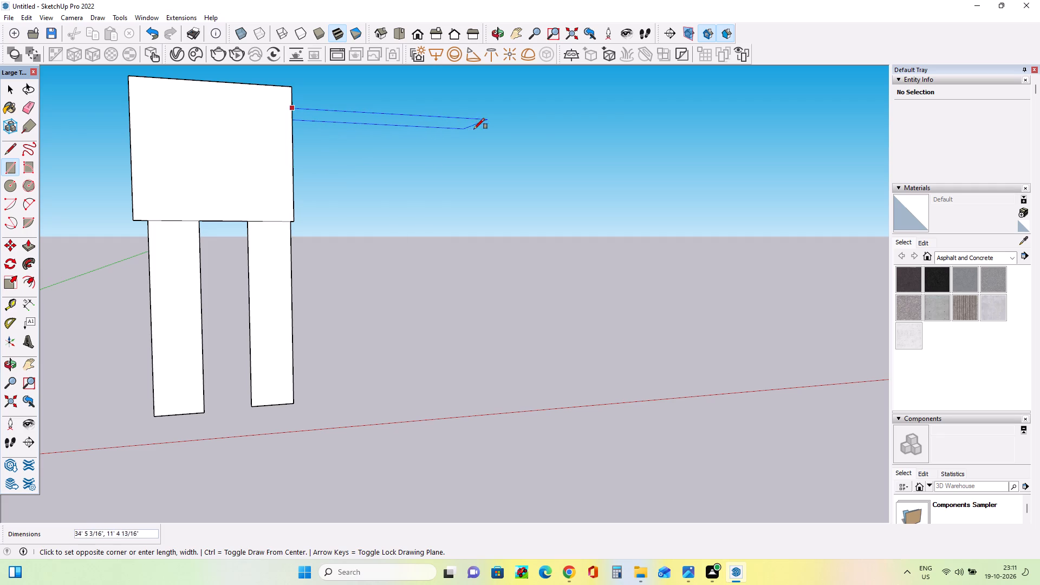
drag(474, 129, 770, 124)
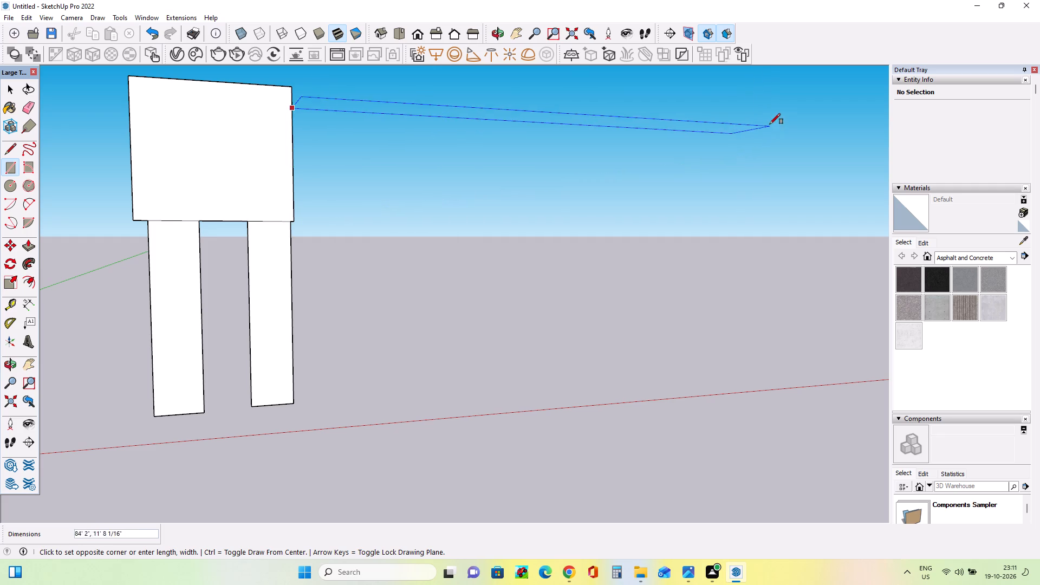
drag(770, 124, 750, 146)
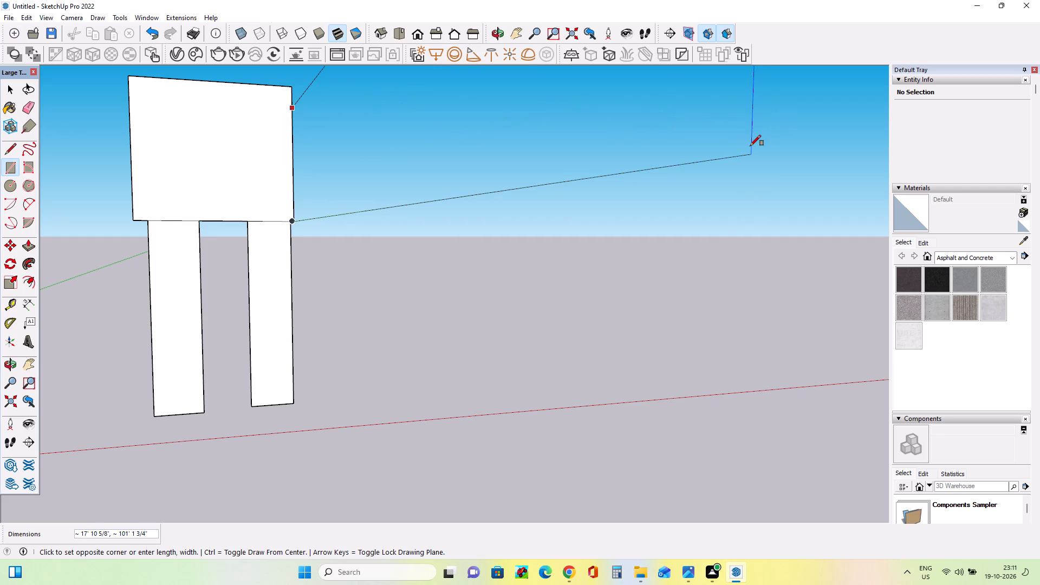
drag(750, 146, 664, 166)
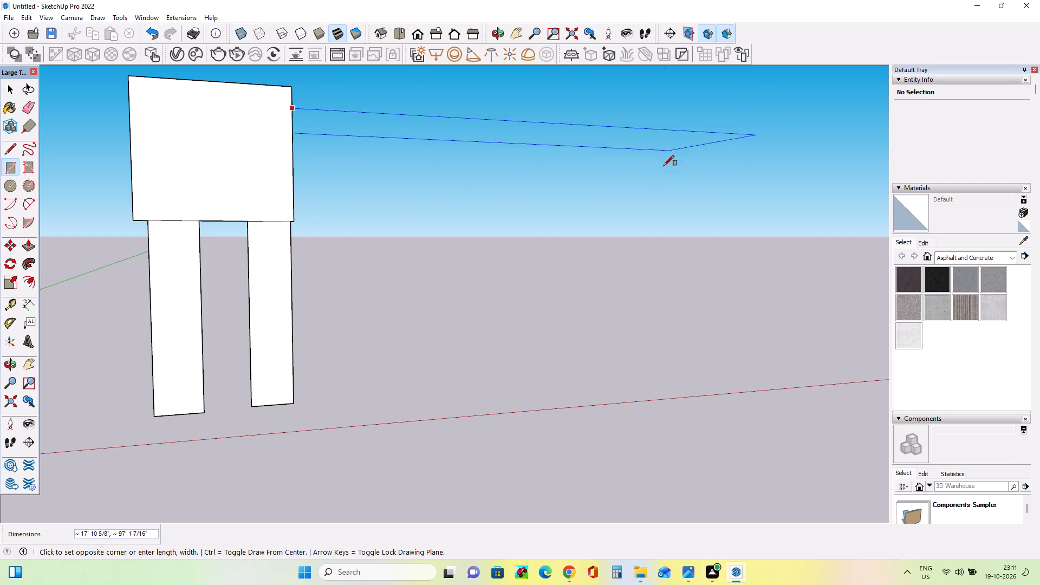
drag(664, 166, 681, 134)
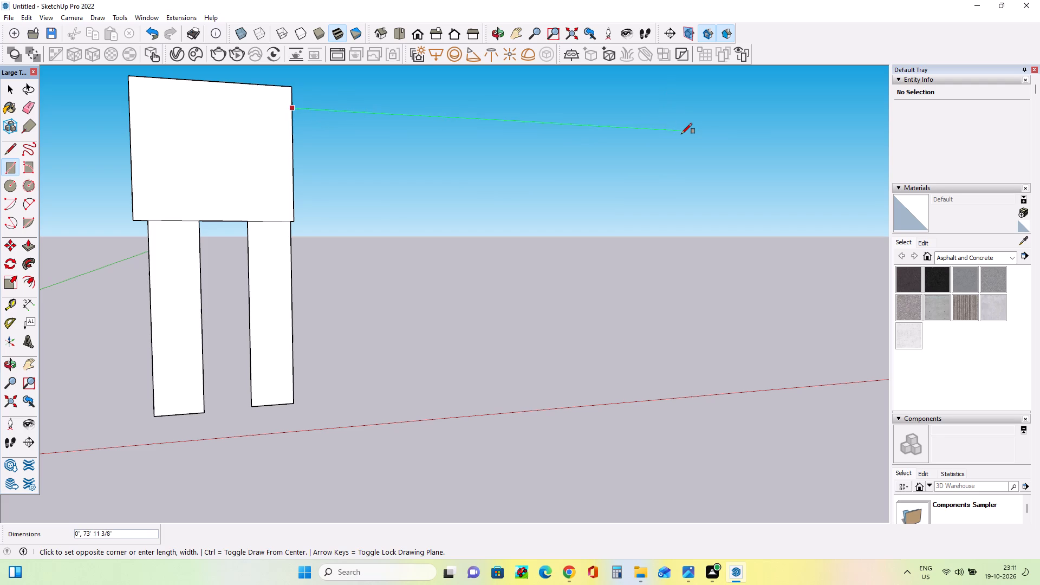
drag(681, 134, 954, 148)
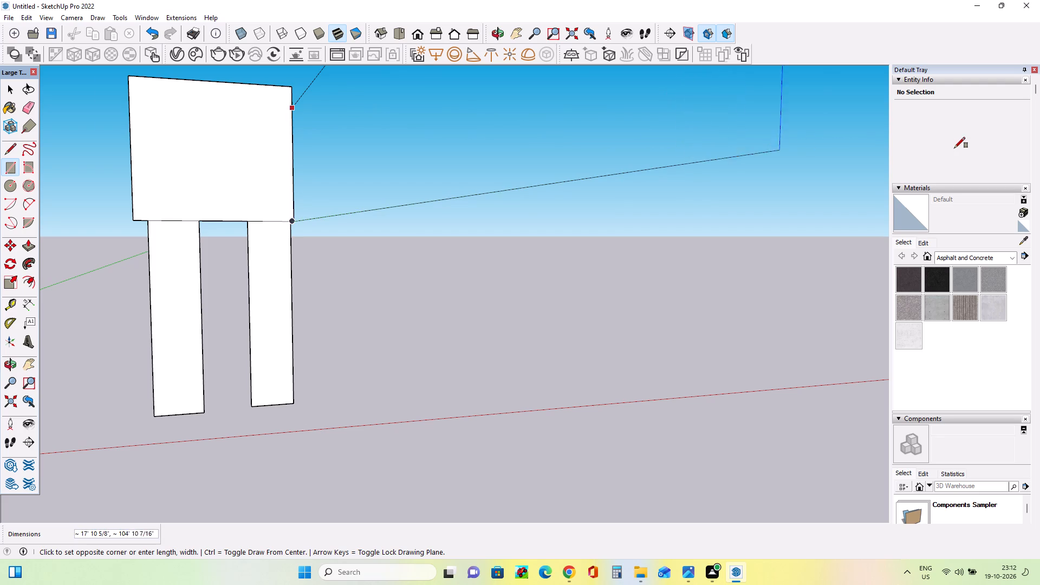
drag(954, 148, 694, 166)
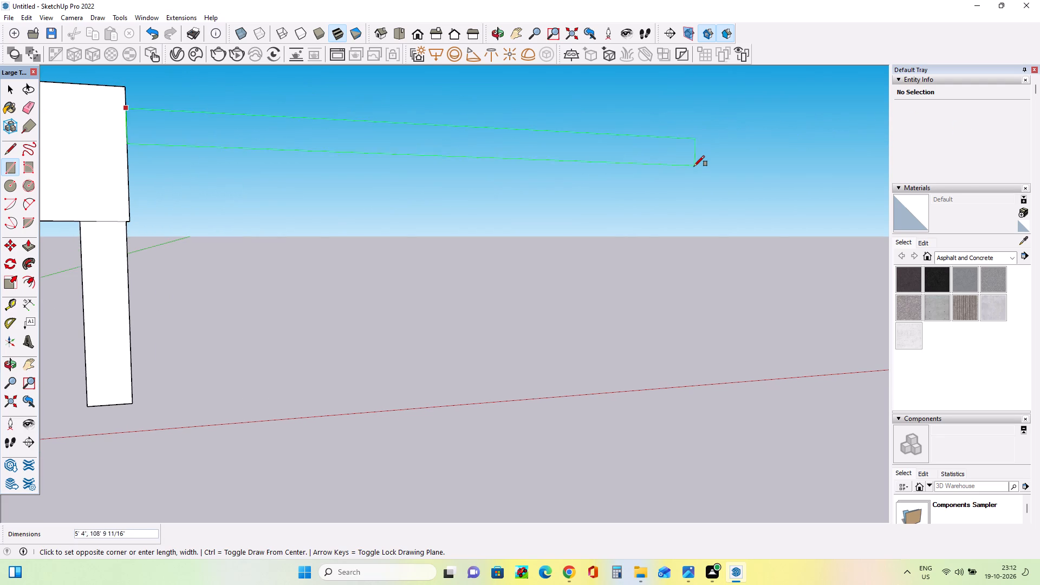
drag(694, 166, 598, 152)
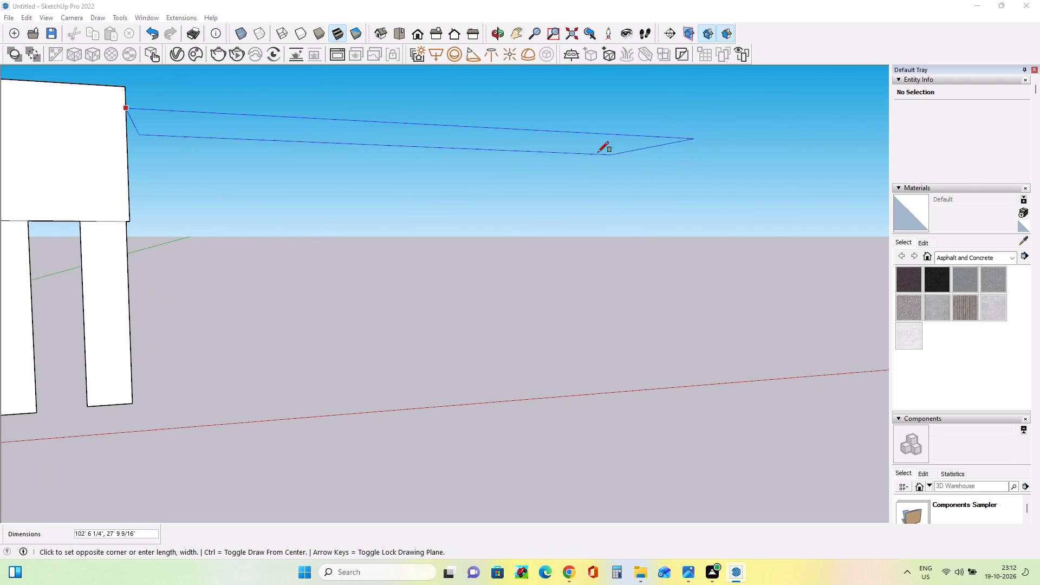
drag(598, 152, 363, 184)
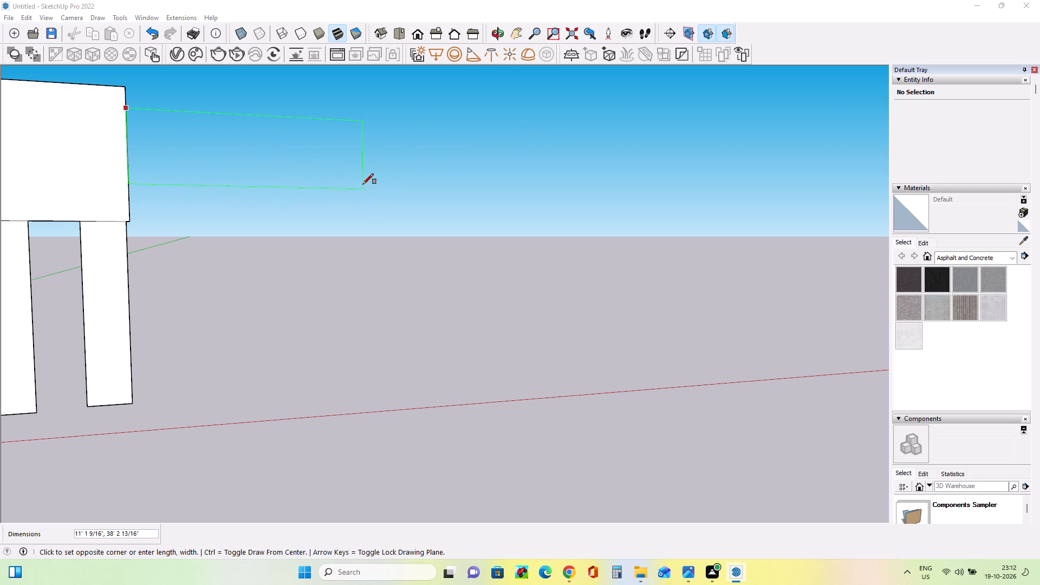
drag(363, 184, 229, 154)
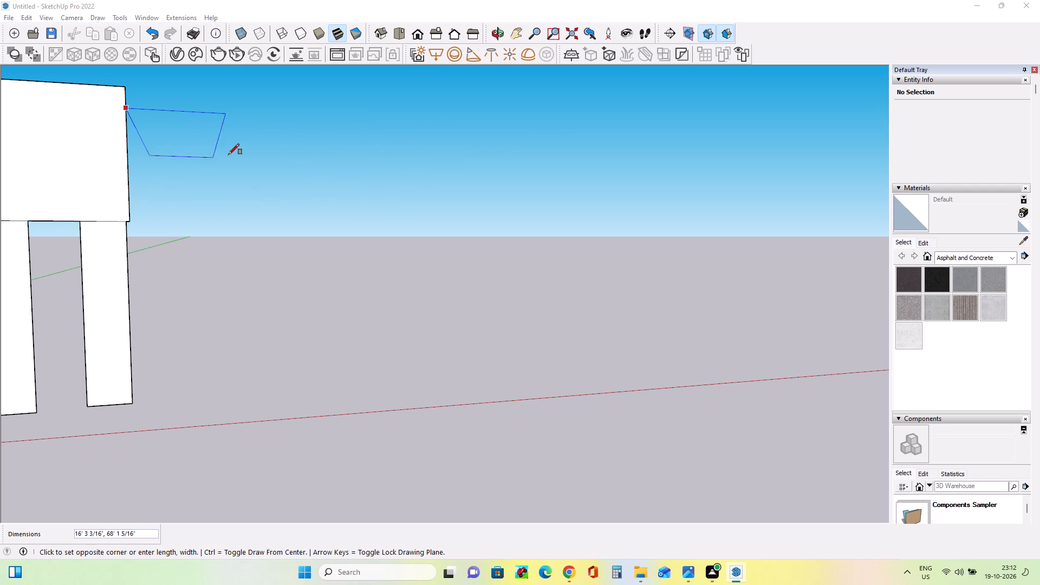
drag(229, 154, 343, 185)
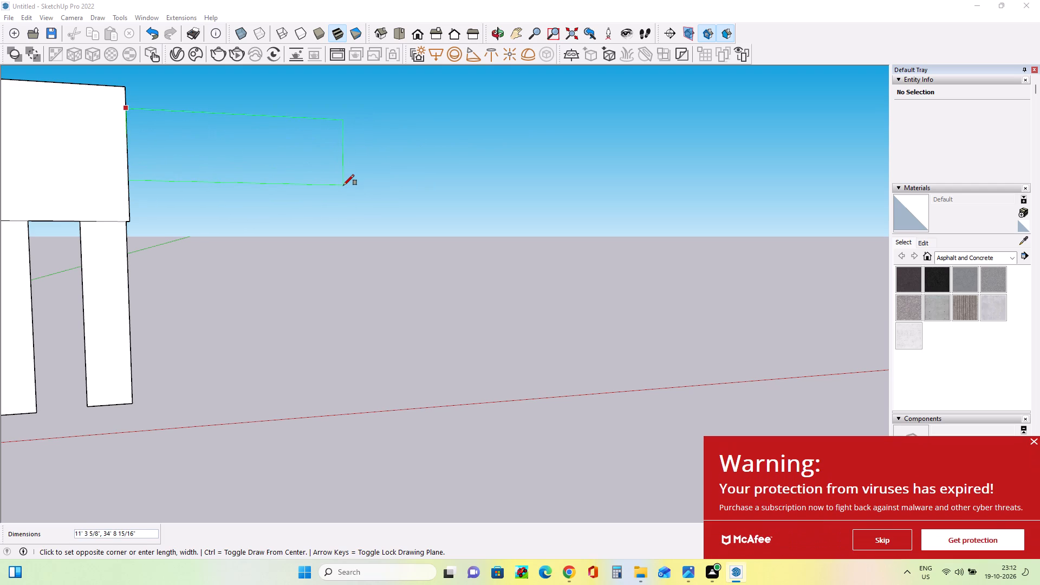
drag(343, 185, 349, 149)
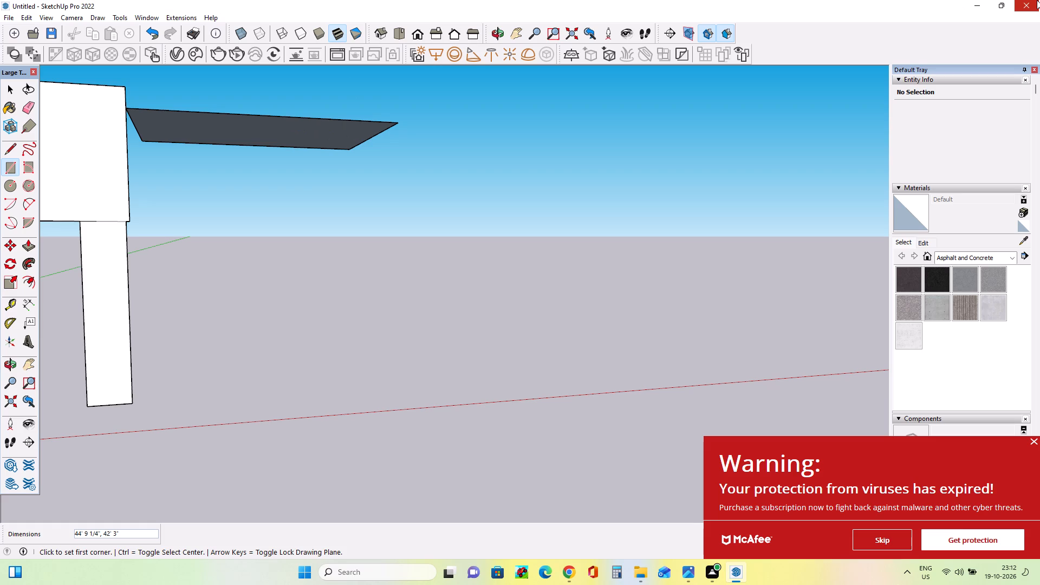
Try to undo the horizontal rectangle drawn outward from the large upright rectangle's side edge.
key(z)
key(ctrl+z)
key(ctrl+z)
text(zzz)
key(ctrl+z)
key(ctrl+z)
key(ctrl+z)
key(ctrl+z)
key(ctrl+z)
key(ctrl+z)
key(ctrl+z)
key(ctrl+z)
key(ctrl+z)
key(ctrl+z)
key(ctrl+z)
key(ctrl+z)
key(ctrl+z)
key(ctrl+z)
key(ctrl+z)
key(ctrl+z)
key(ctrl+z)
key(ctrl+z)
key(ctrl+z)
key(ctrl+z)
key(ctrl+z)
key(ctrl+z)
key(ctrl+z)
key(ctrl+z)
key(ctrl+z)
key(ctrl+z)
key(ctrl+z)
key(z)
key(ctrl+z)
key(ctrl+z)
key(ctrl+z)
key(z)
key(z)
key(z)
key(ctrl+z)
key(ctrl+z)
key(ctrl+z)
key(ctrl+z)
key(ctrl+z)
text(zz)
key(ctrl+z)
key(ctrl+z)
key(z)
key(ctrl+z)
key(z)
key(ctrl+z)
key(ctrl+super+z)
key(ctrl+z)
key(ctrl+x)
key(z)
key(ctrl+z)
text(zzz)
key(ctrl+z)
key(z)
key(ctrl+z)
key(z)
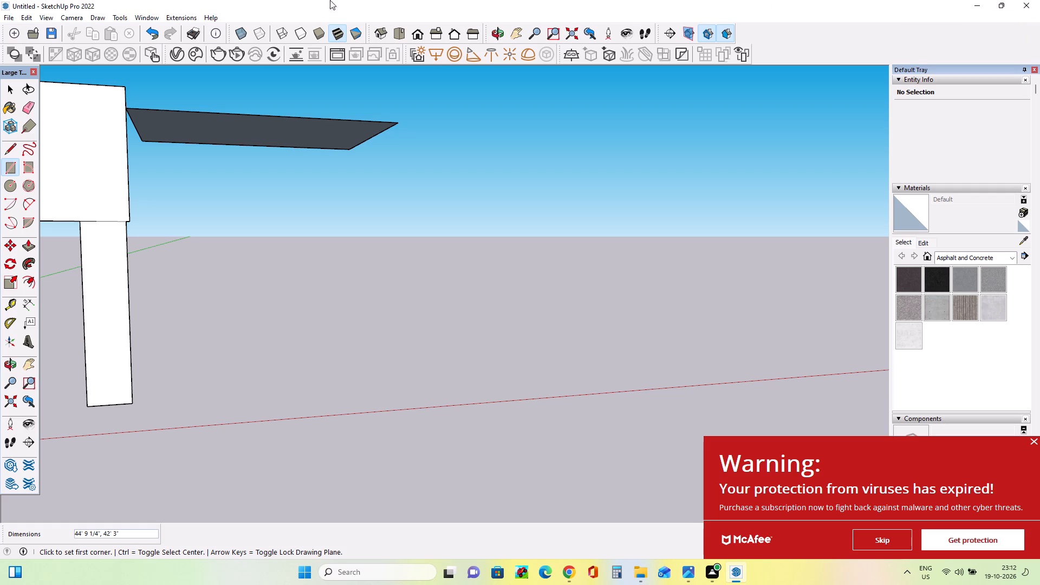
Erase all four edges of the horizontal rectangle projecting from the large upright rectangle's side edge.
click(29, 101)
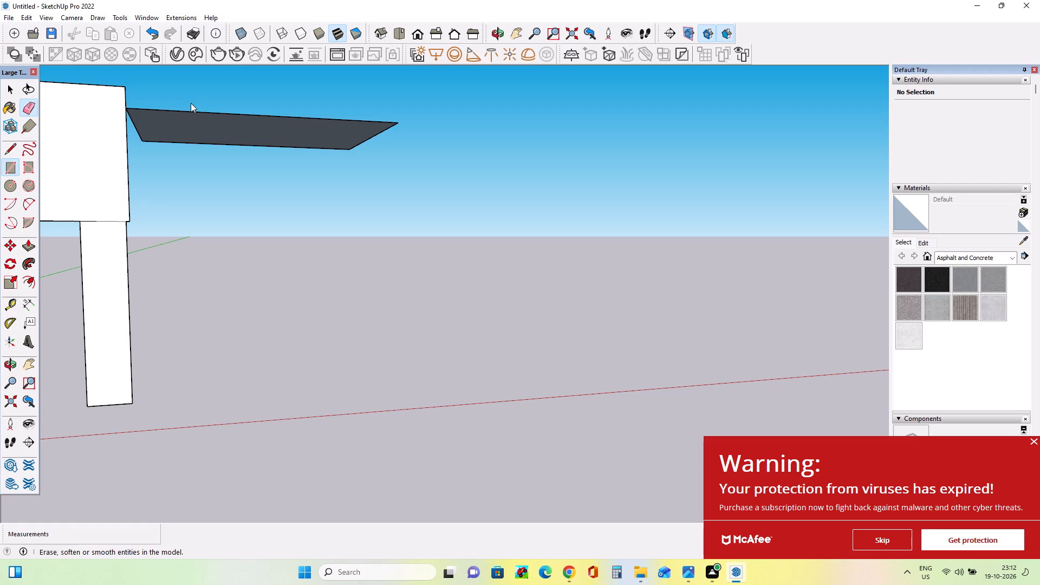
click(159, 110)
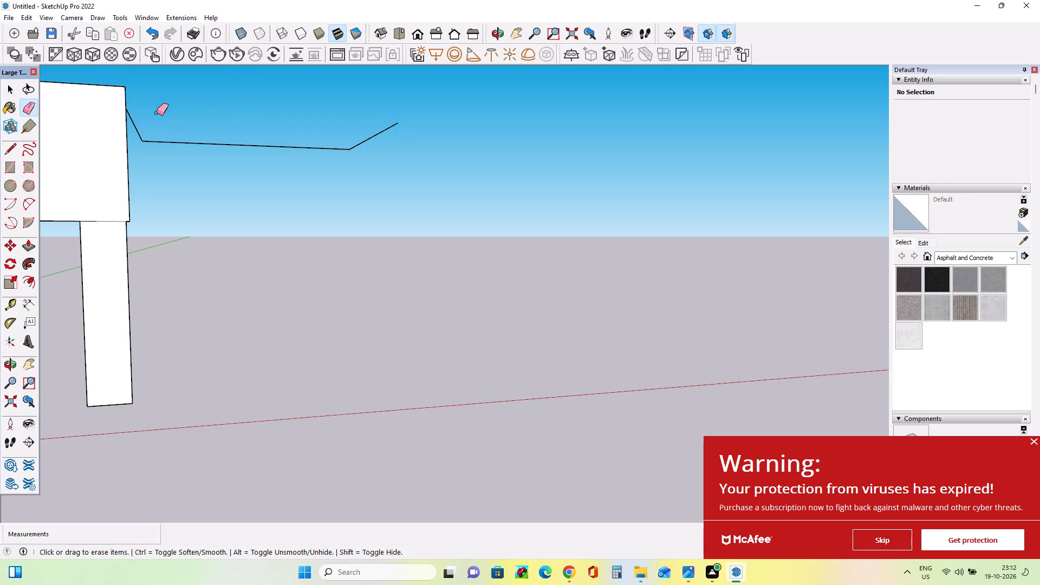
click(141, 134)
click(139, 132)
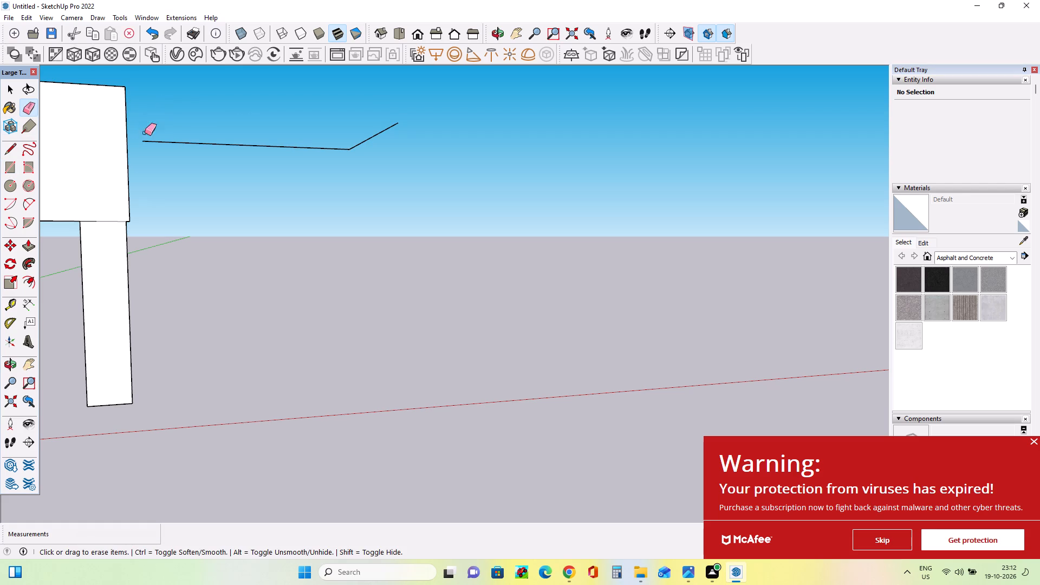
click(155, 140)
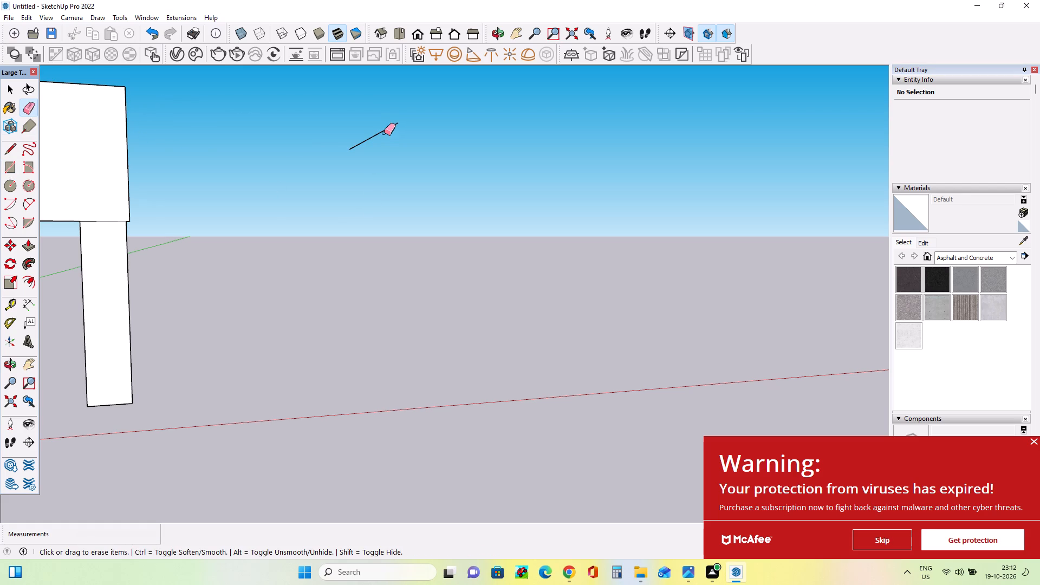
click(384, 133)
click(382, 131)
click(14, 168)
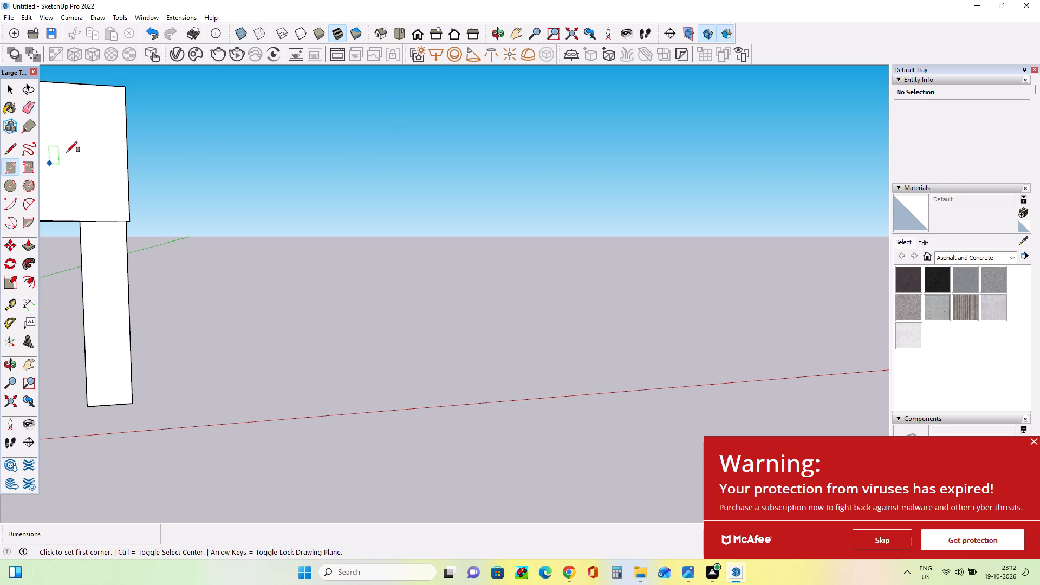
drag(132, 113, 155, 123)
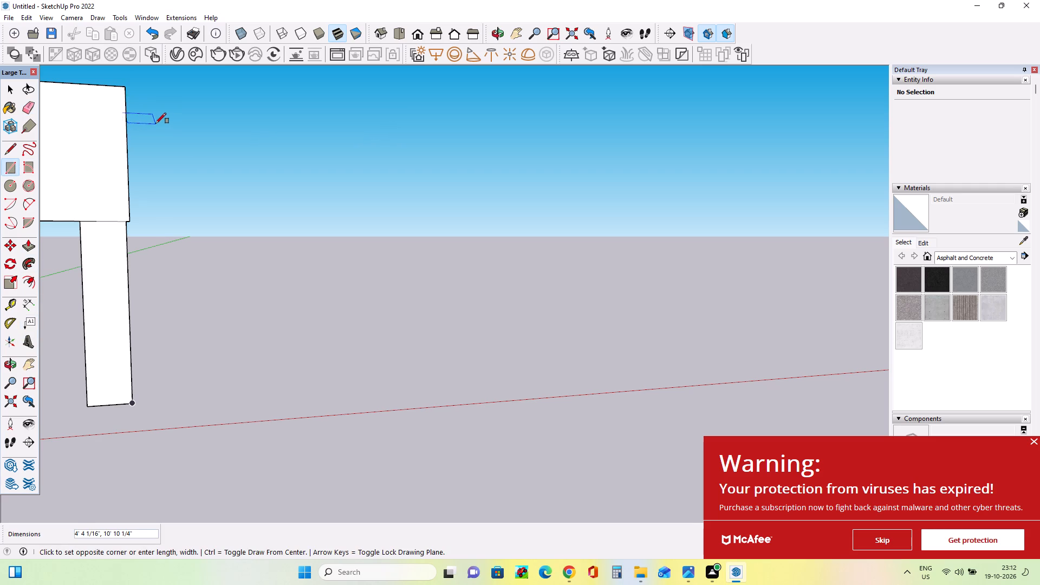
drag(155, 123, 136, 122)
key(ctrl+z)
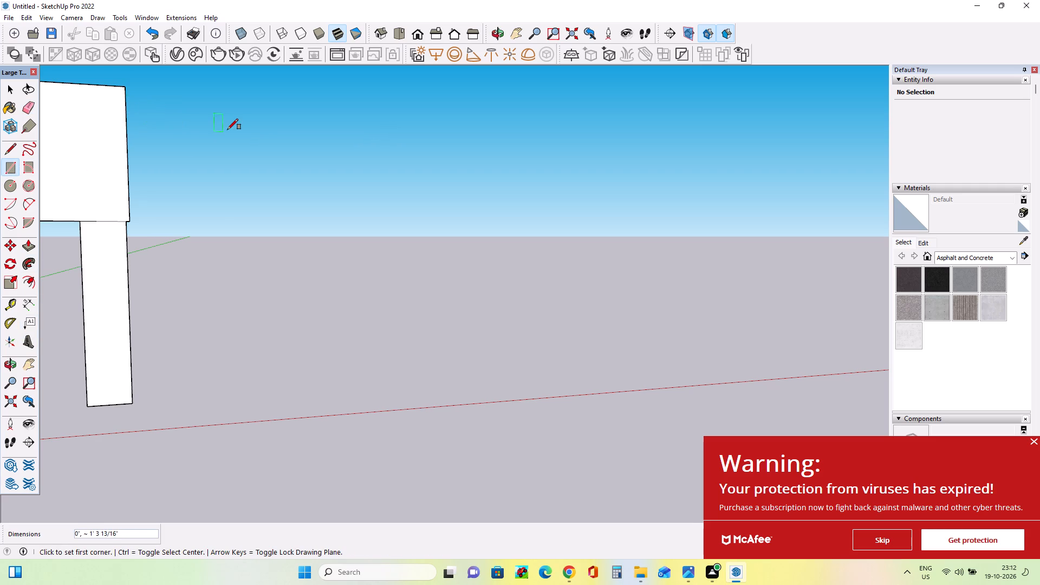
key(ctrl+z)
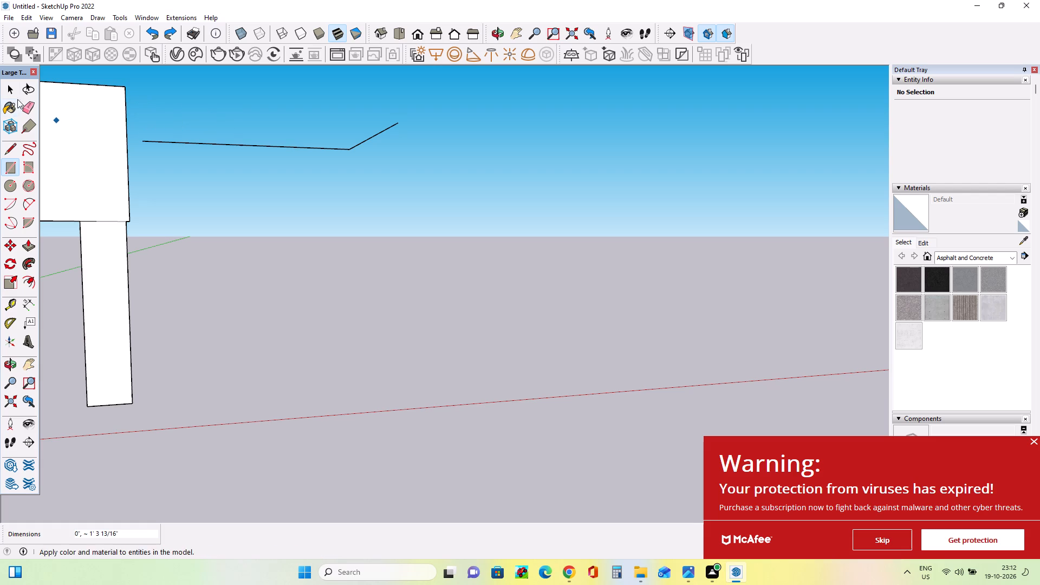
Erase the two leftover edges of the horizontal rectangle beside the large upright rectangle.
click(25, 106)
click(212, 145)
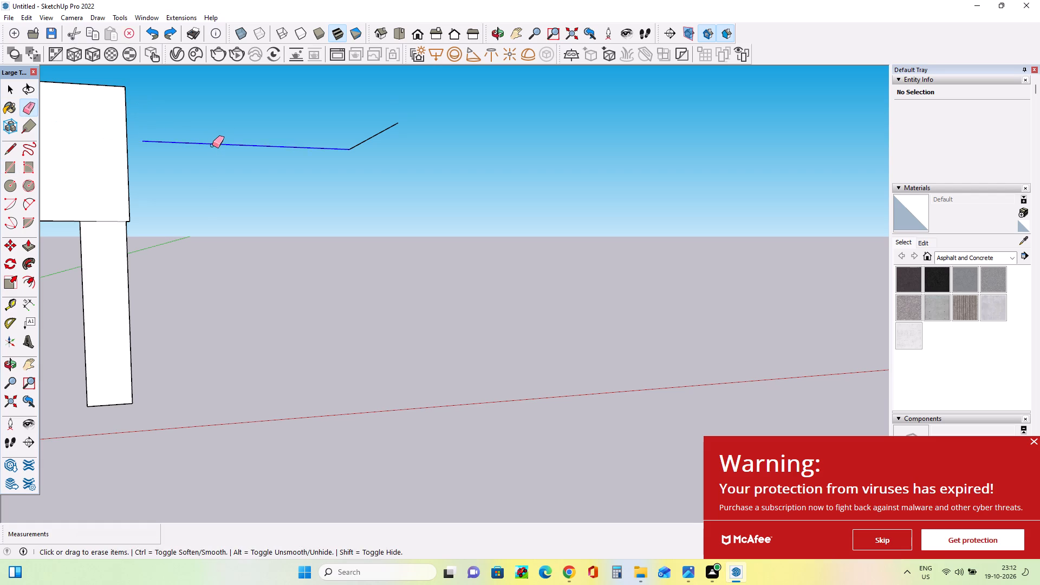
drag(389, 130, 385, 128)
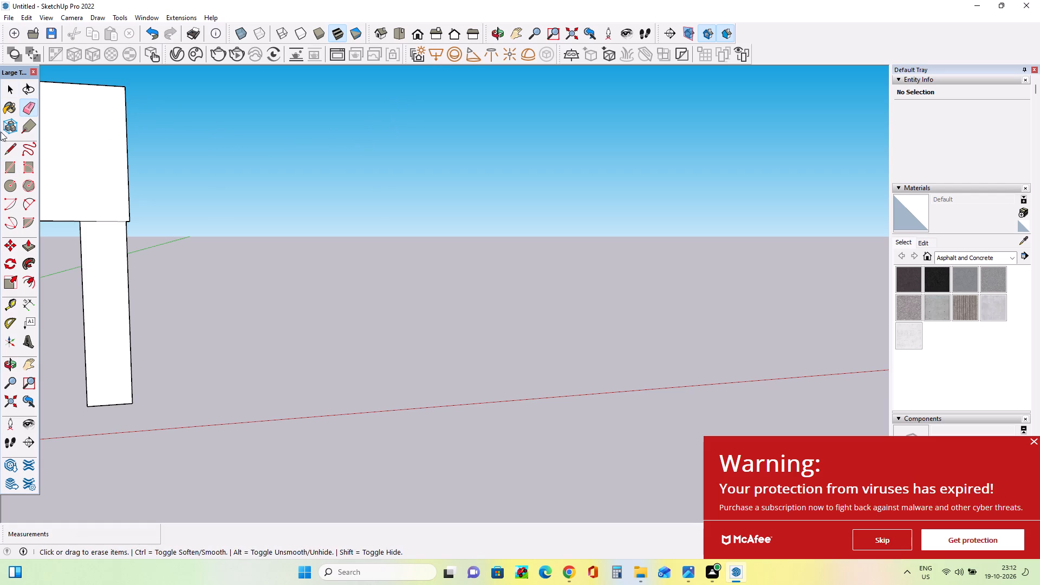
Draw a long narrow horizontal rectangle about 64' by 11' outward from the large upright rectangle's side edge.
click(8, 159)
drag(129, 114, 177, 141)
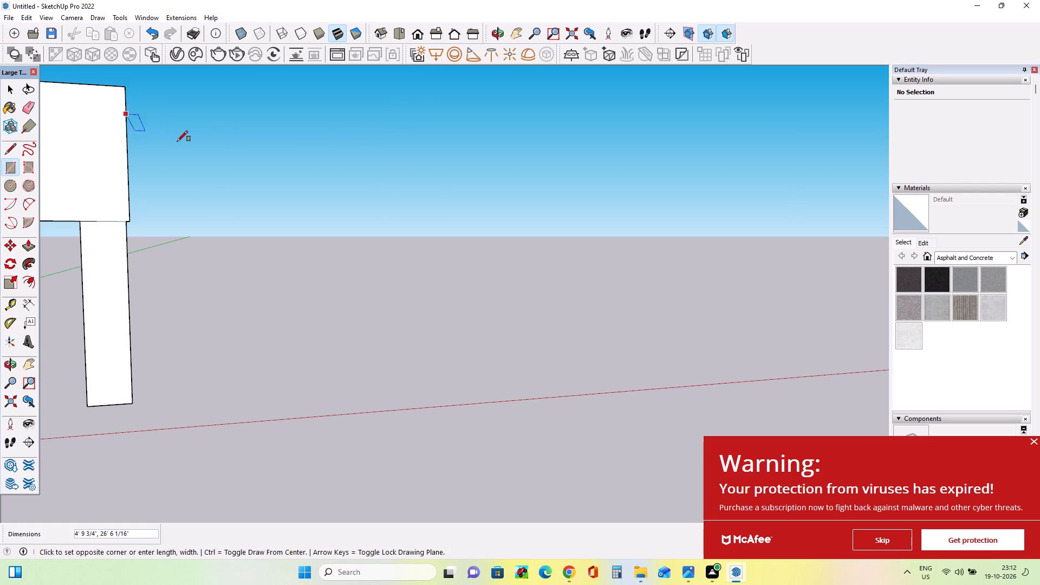
drag(177, 141, 428, 165)
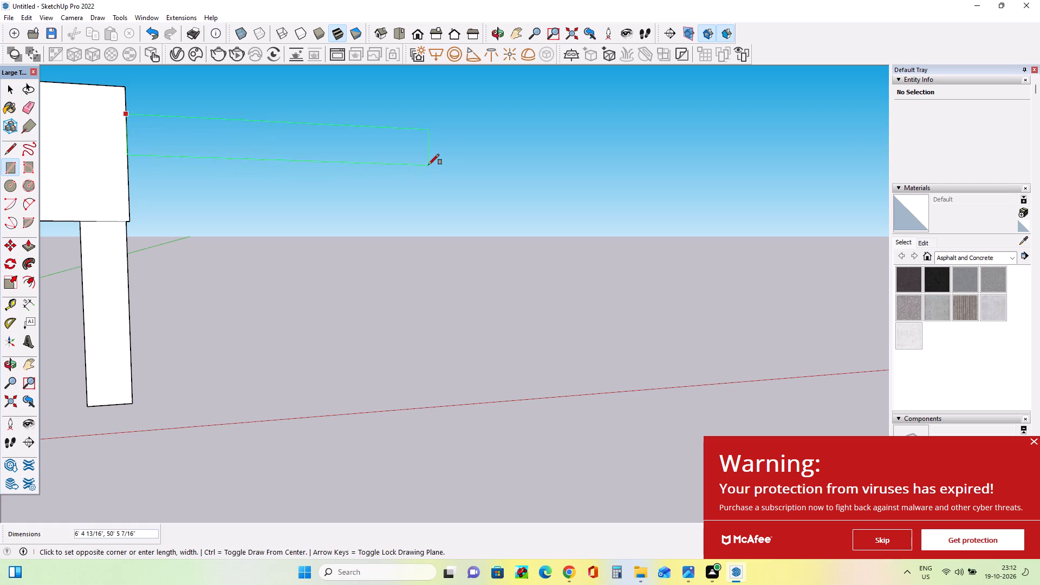
drag(428, 165, 87, 147)
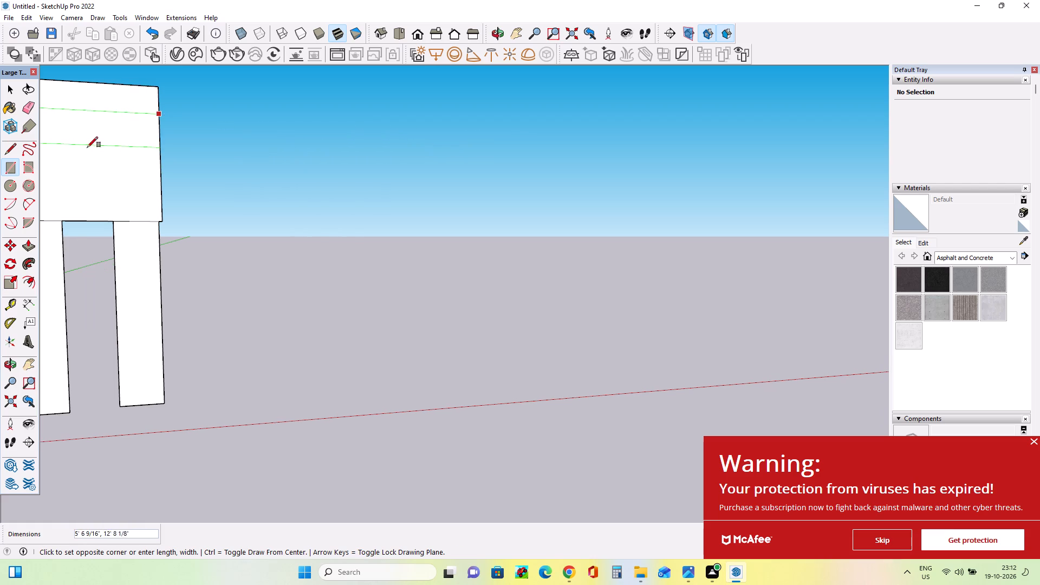
drag(87, 147, 168, 137)
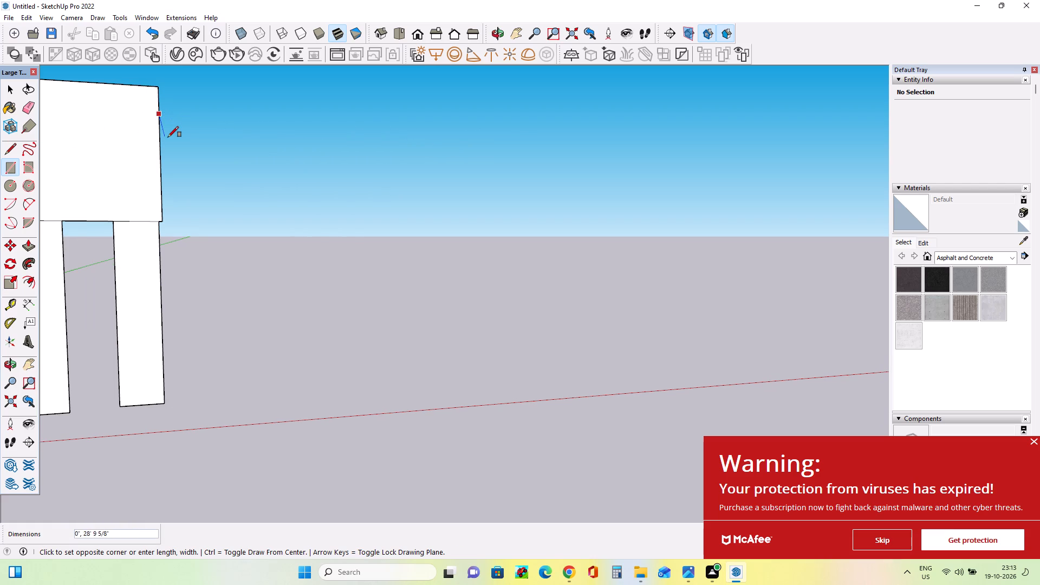
drag(168, 137, 159, 142)
drag(158, 142, 164, 141)
drag(164, 141, 400, 131)
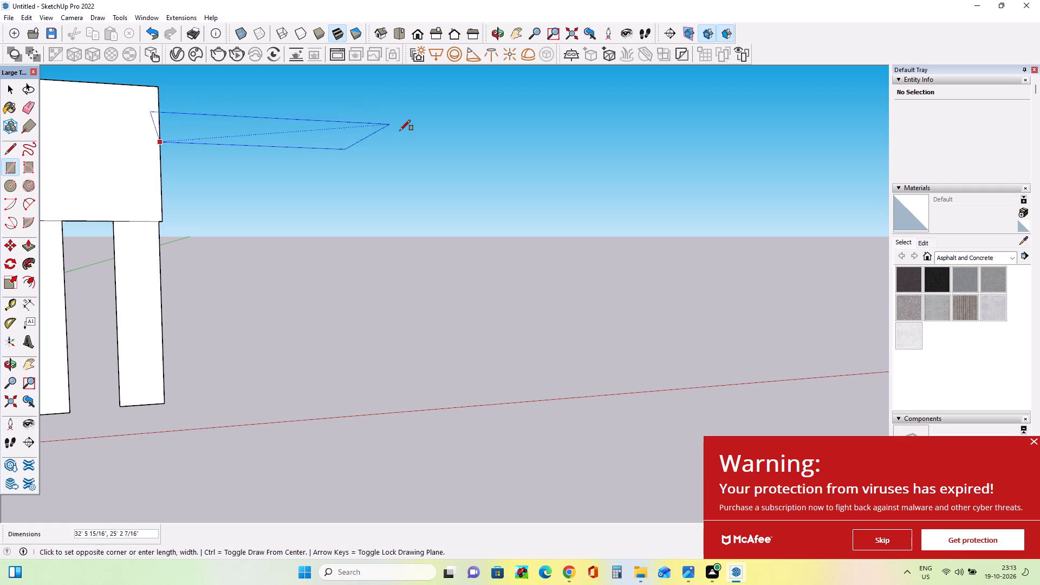
drag(400, 131, 518, 134)
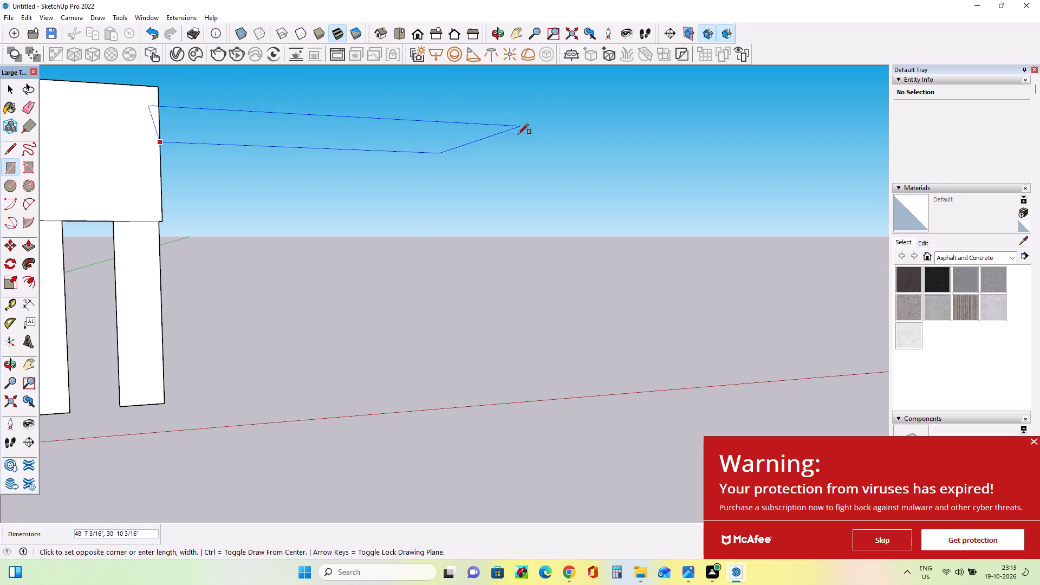
drag(518, 134, 497, 170)
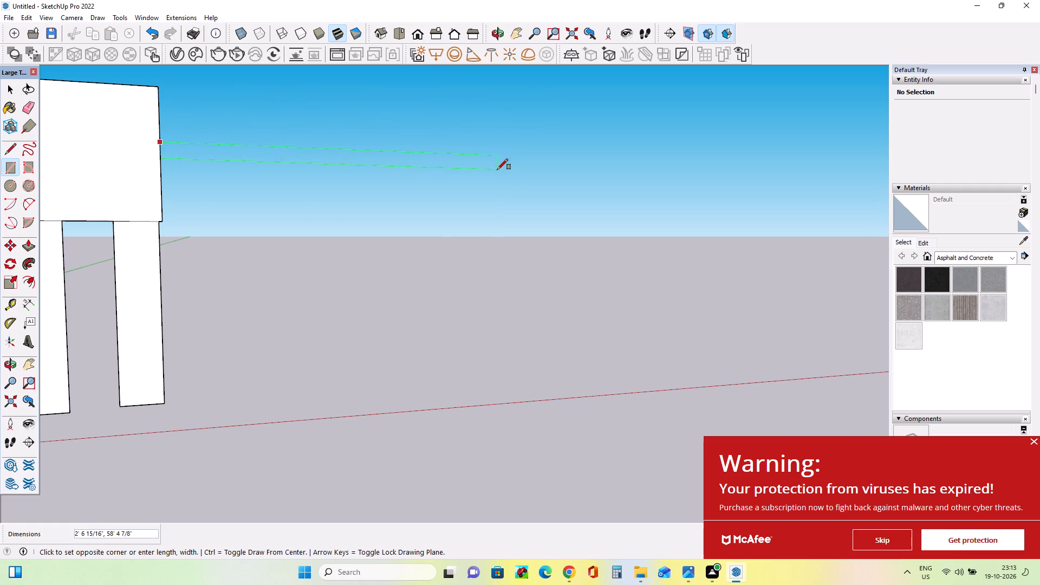
drag(497, 170, 284, 168)
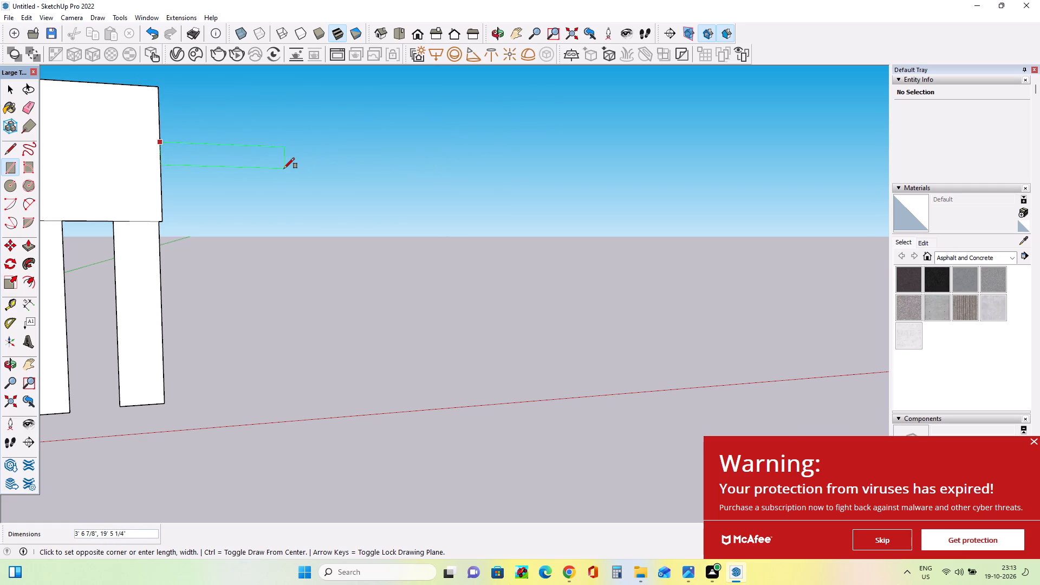
drag(284, 168, 460, 146)
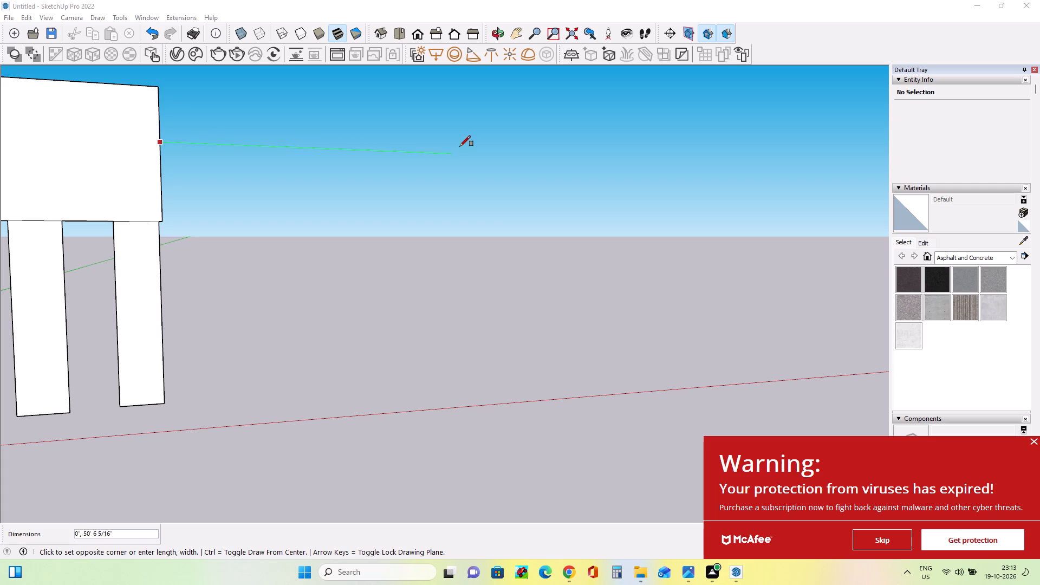
drag(460, 146, 493, 130)
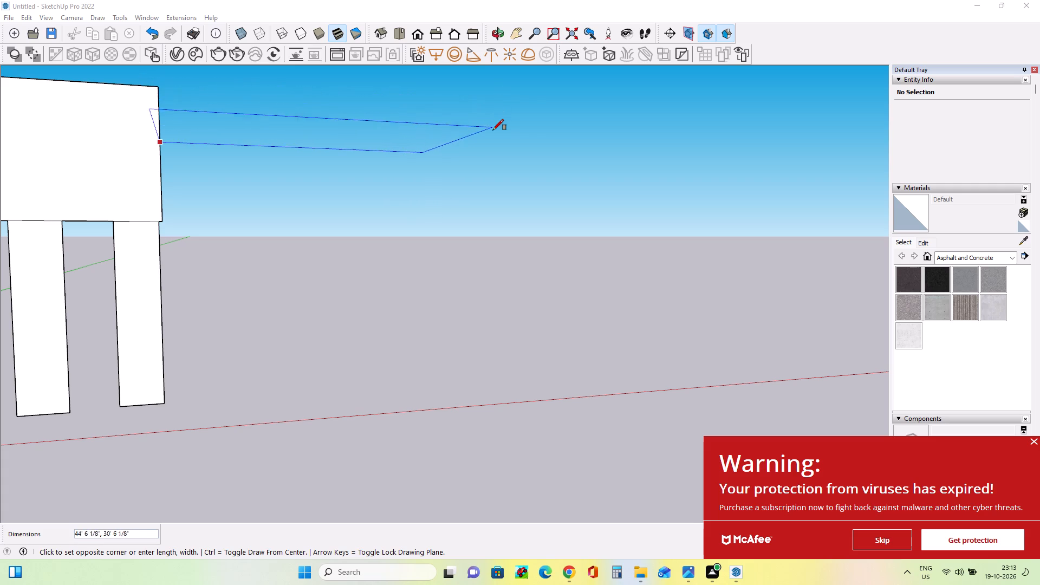
drag(493, 130, 552, 150)
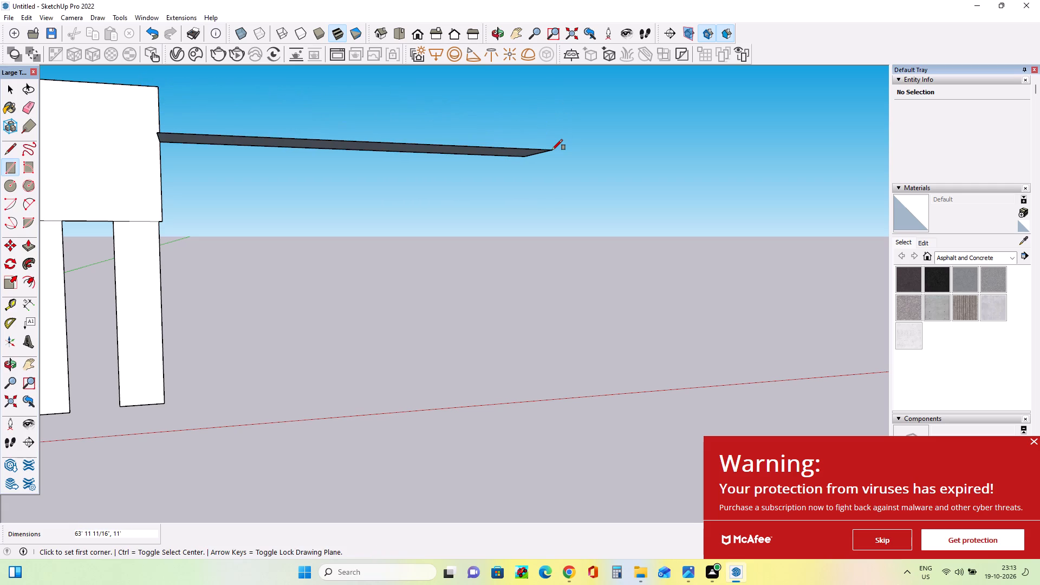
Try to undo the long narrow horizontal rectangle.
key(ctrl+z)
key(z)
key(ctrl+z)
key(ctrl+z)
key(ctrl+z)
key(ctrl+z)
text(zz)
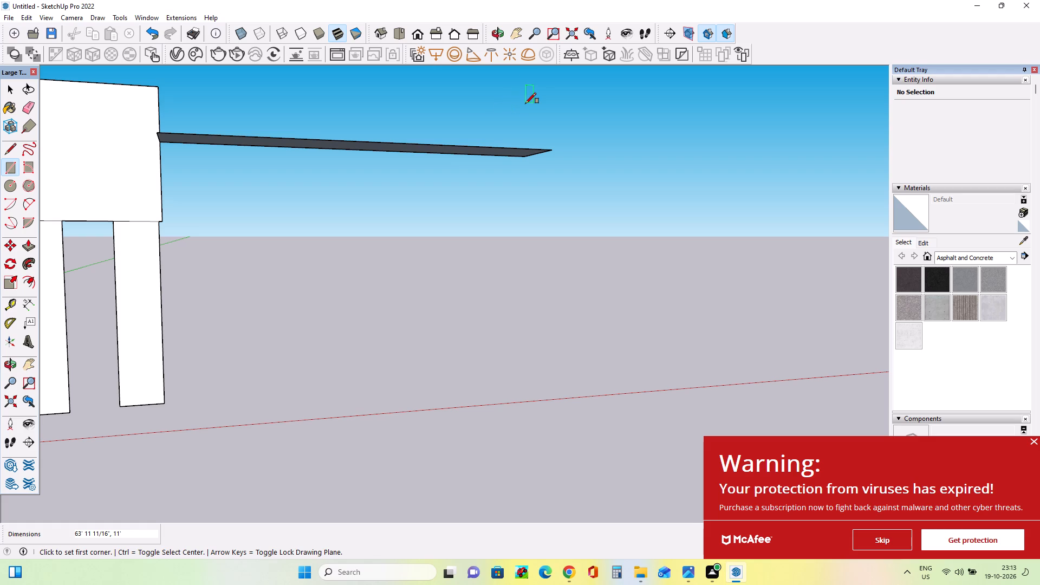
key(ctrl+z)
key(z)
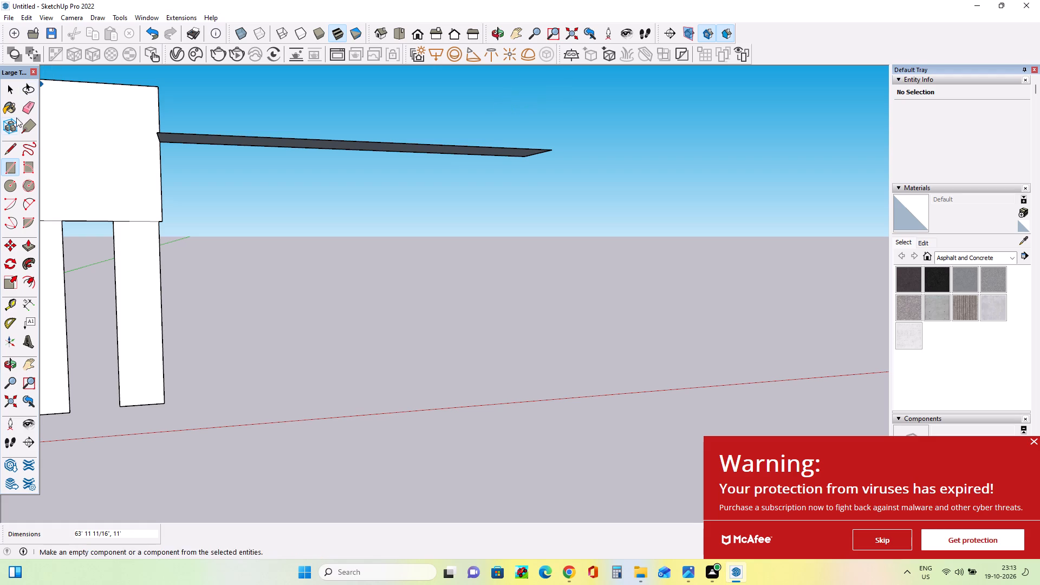
Erase the upper long edge of the narrow horizontal rectangle projecting from the large upright rectangle.
drag(21, 117, 26, 115)
click(36, 107)
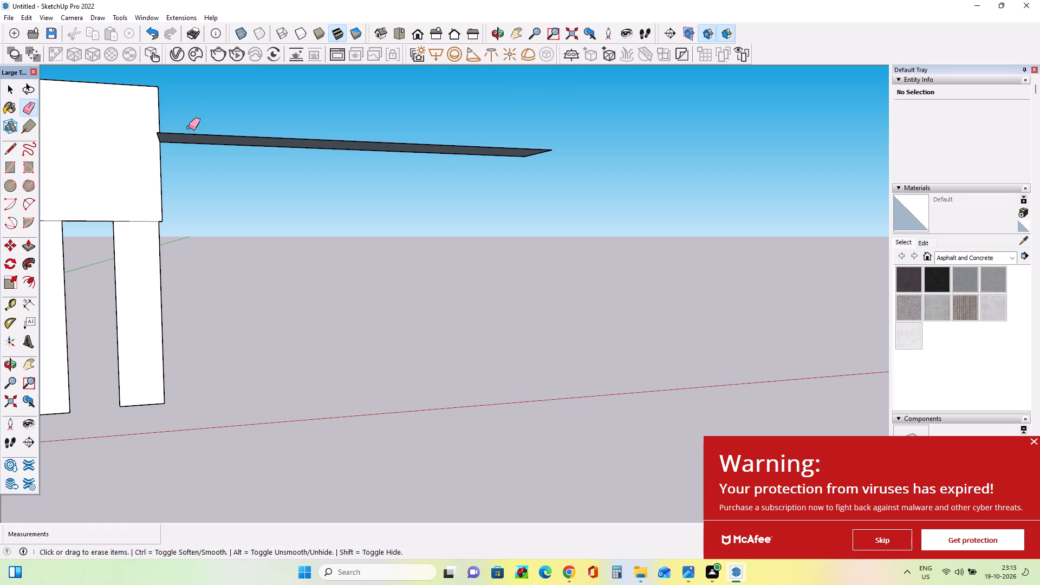
click(185, 133)
click(177, 141)
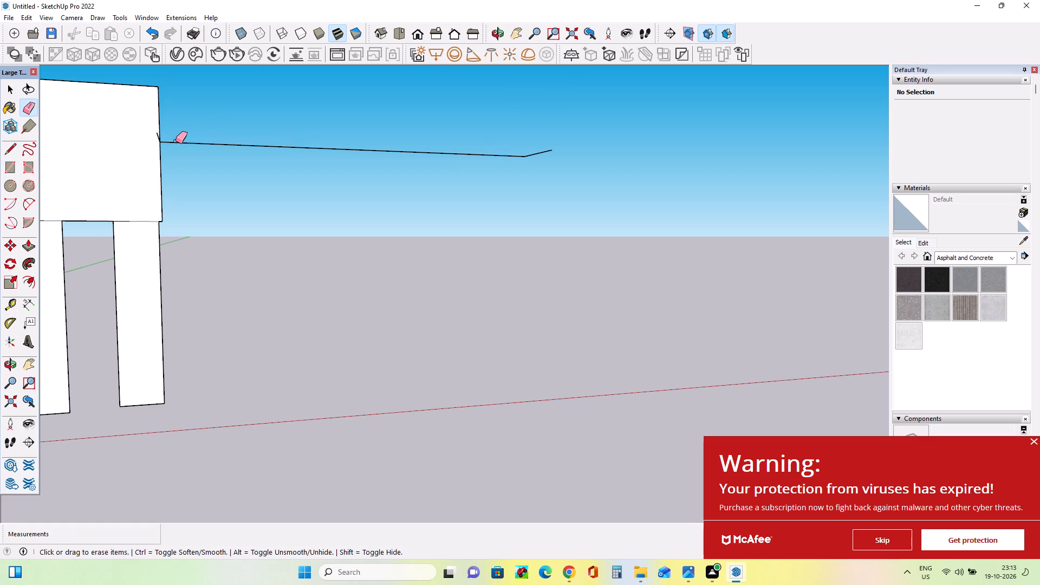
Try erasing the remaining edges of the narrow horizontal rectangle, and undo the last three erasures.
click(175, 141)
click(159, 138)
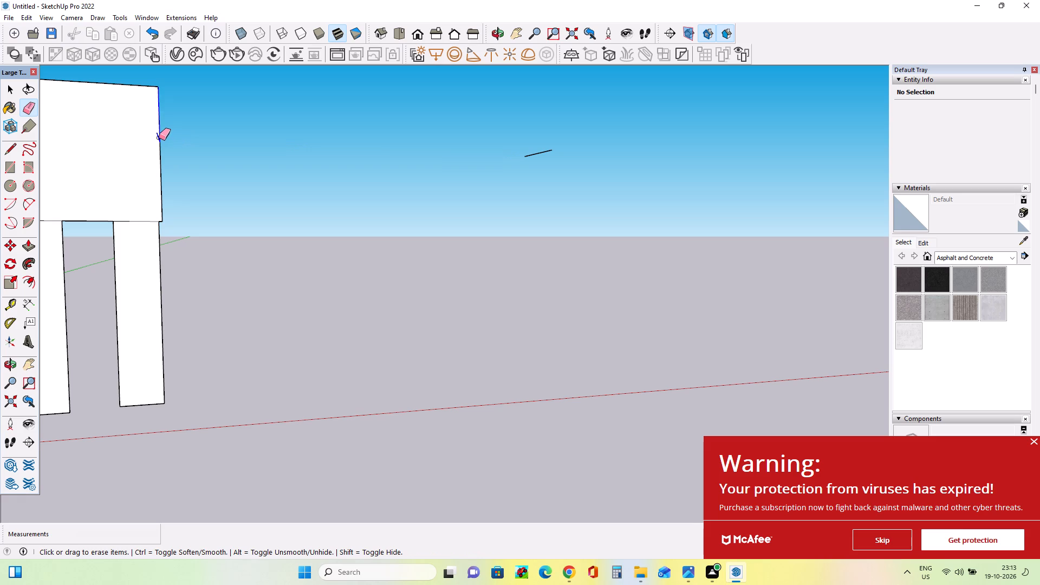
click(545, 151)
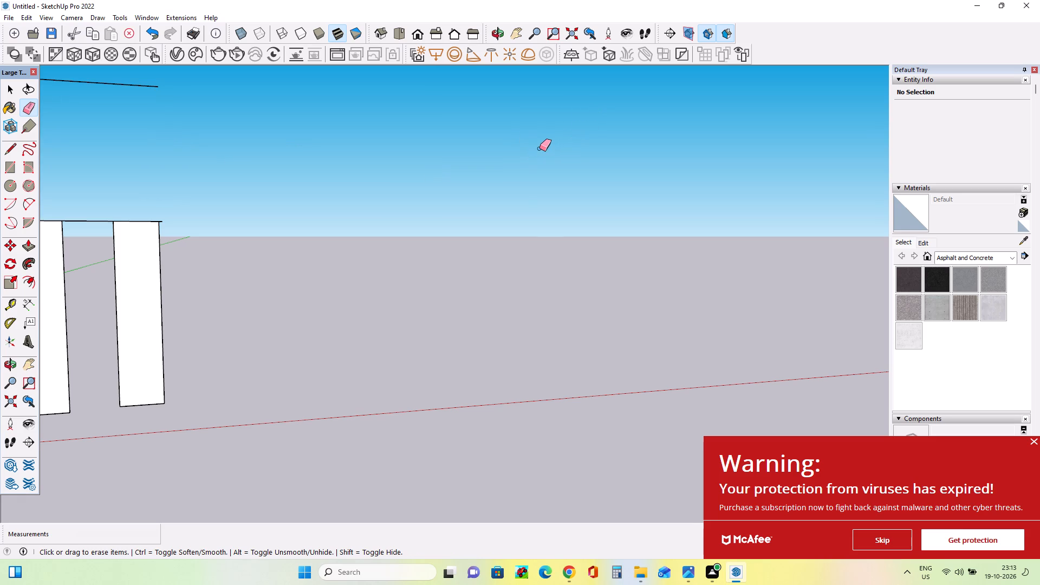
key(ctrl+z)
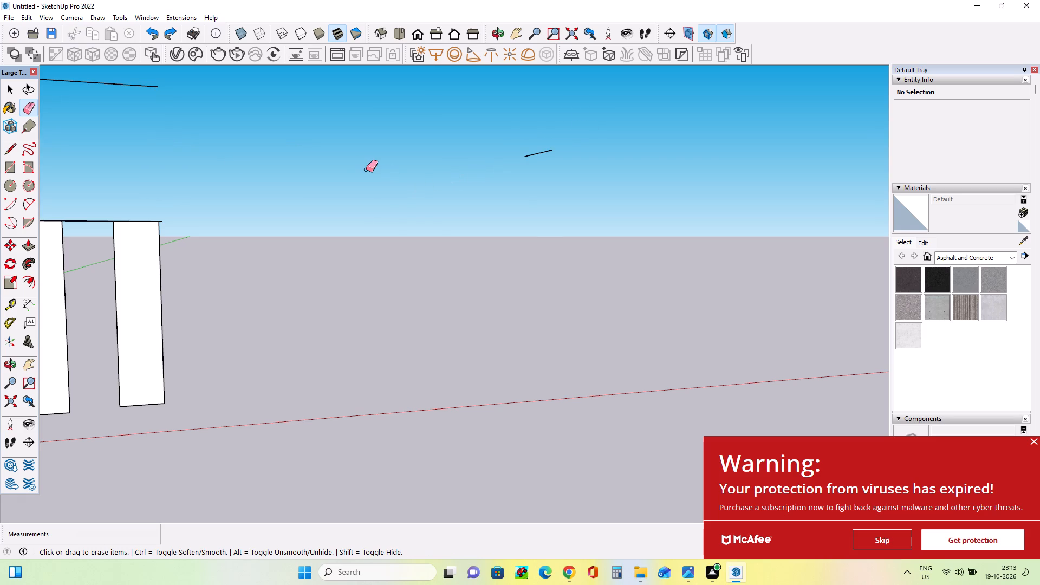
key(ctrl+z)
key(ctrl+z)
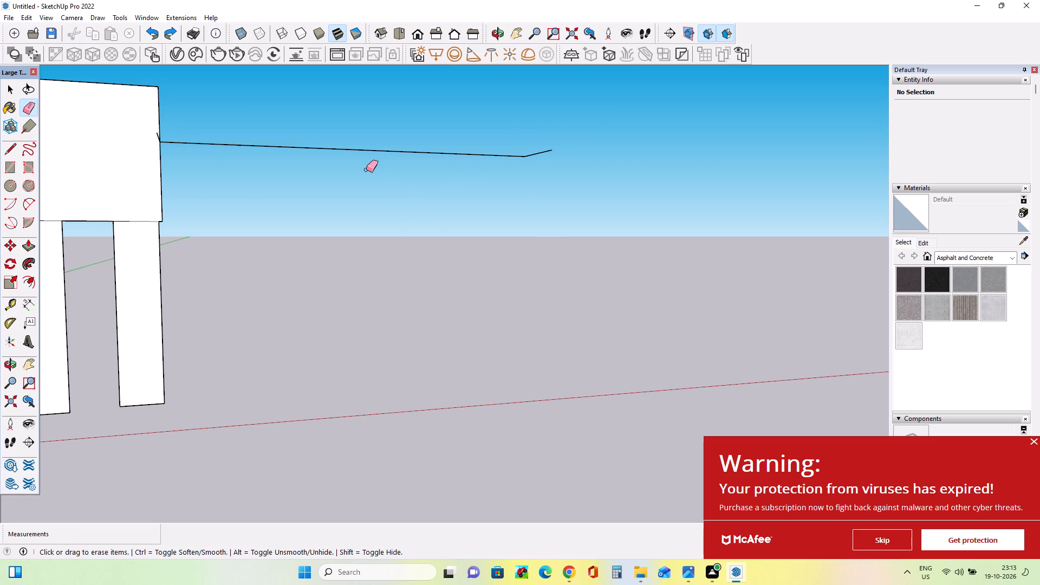
Erase the narrow rectangle's lower long edge, its far end edge and the short edge beside the large upright rectangle.
click(183, 140)
click(184, 141)
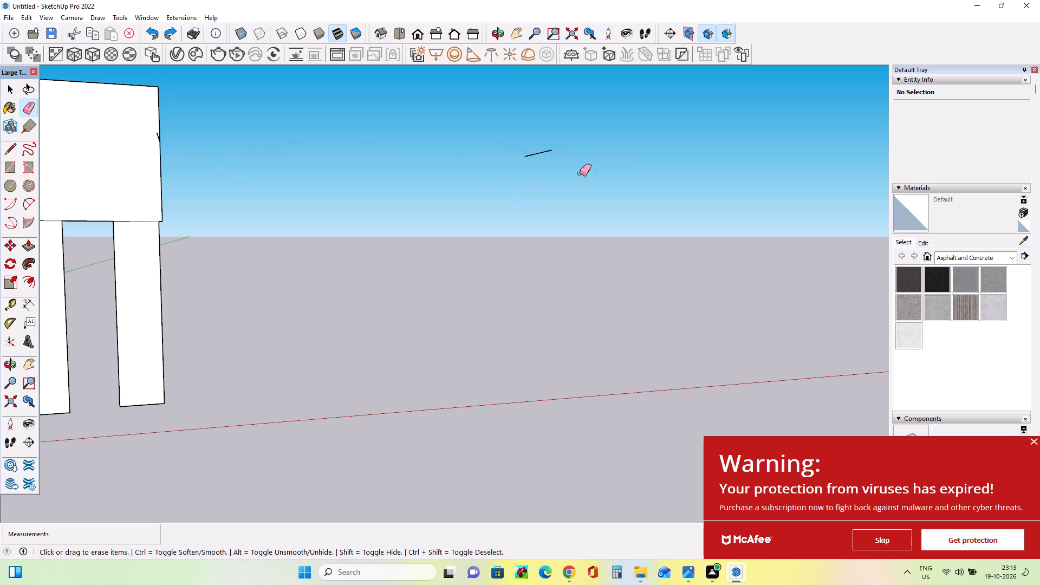
click(544, 151)
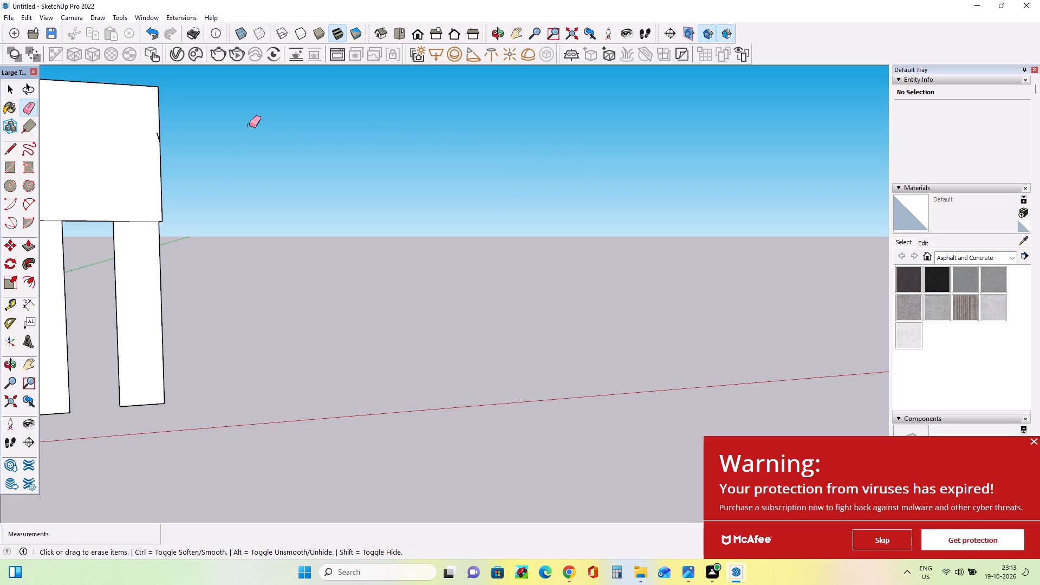
click(154, 133)
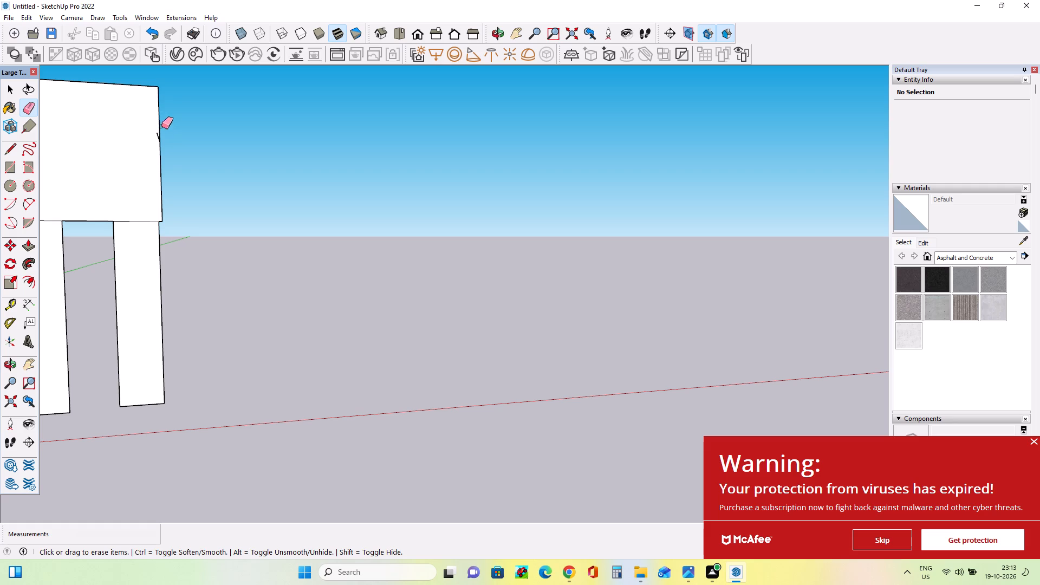
click(157, 136)
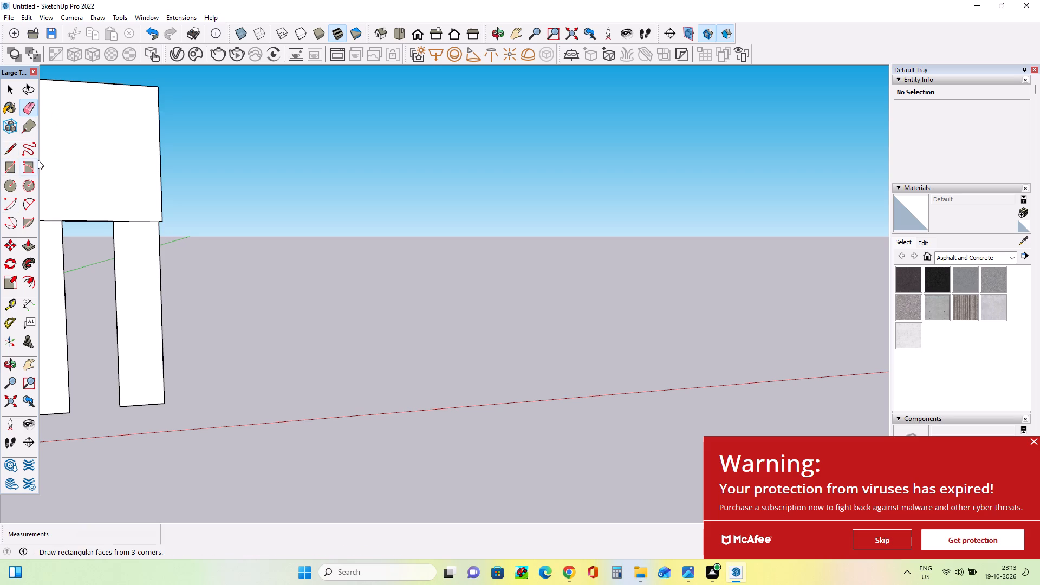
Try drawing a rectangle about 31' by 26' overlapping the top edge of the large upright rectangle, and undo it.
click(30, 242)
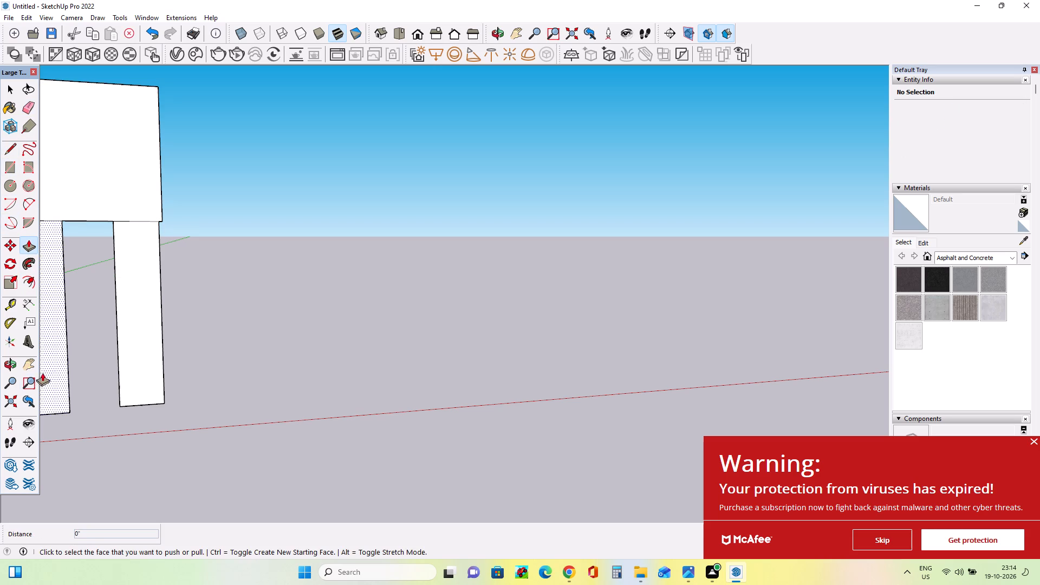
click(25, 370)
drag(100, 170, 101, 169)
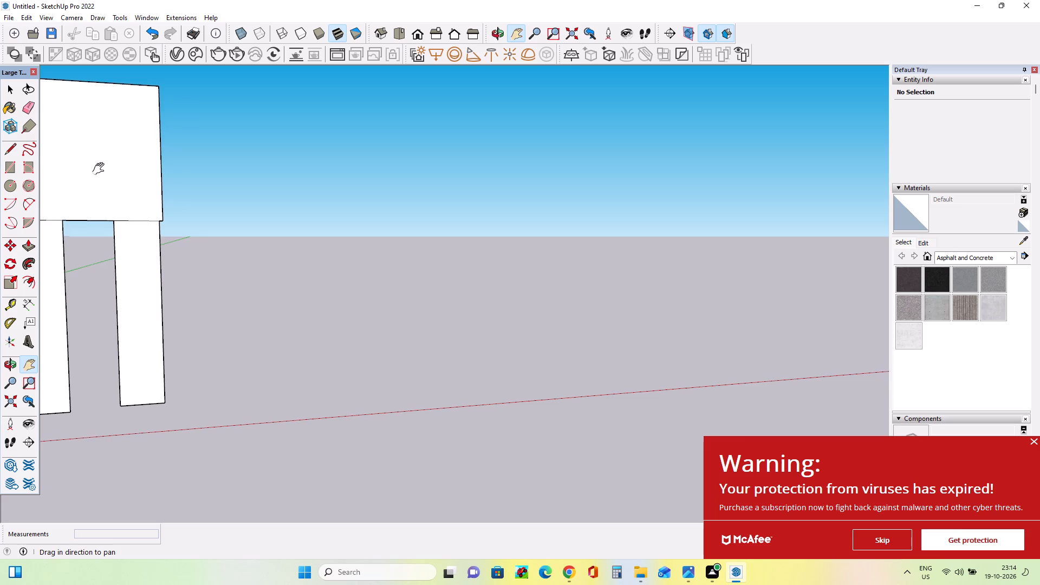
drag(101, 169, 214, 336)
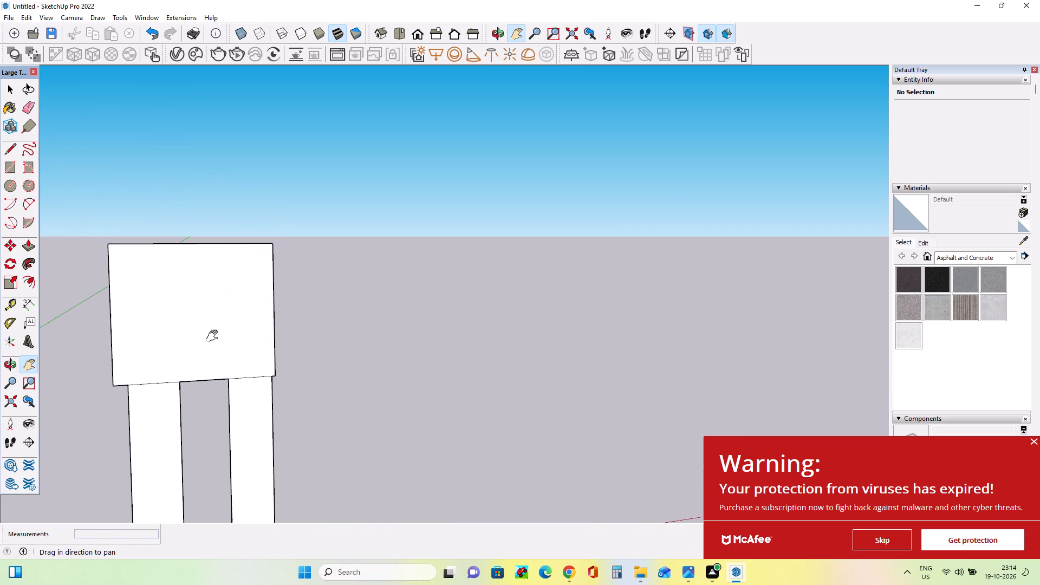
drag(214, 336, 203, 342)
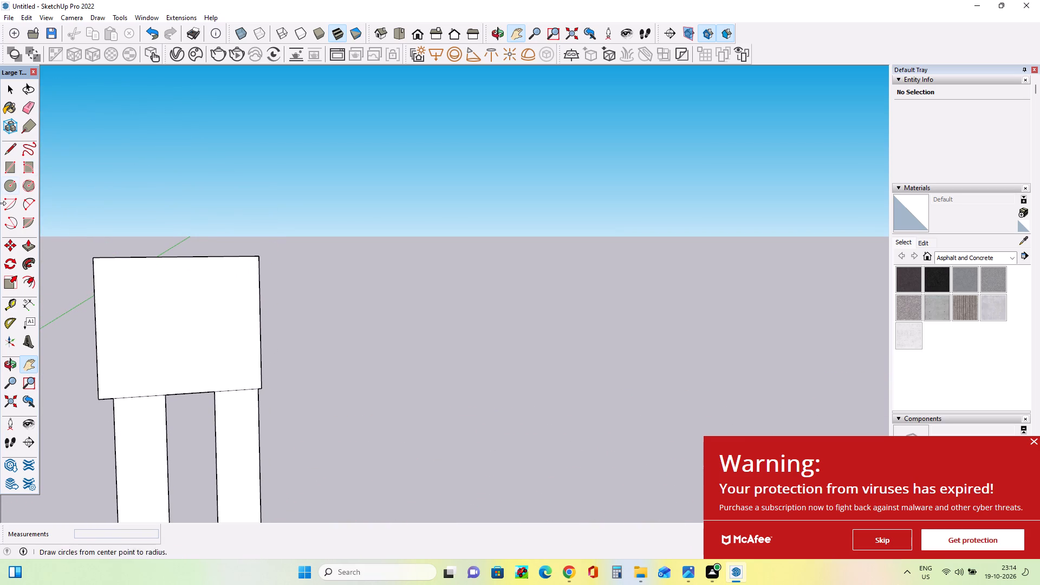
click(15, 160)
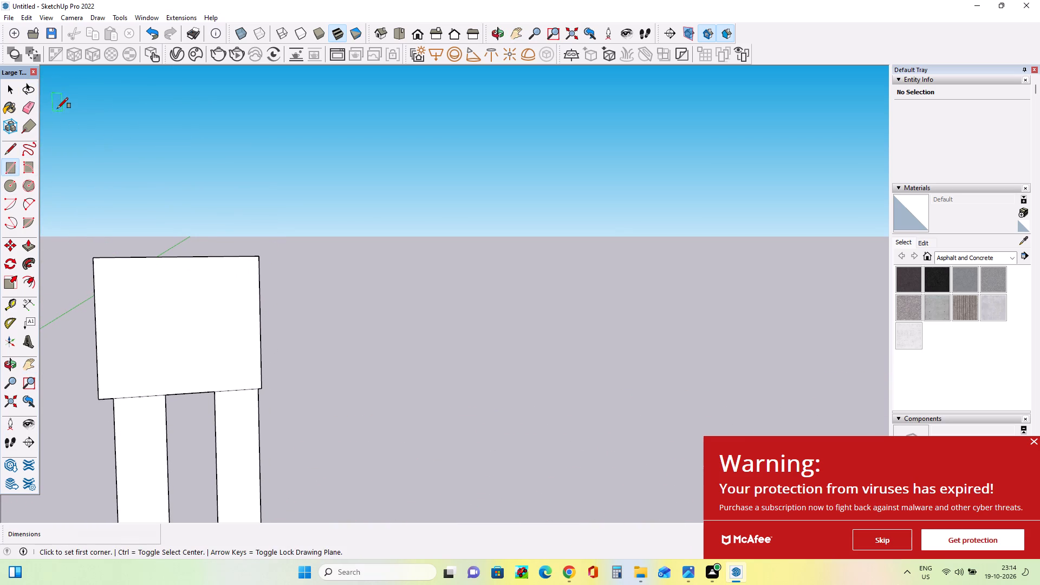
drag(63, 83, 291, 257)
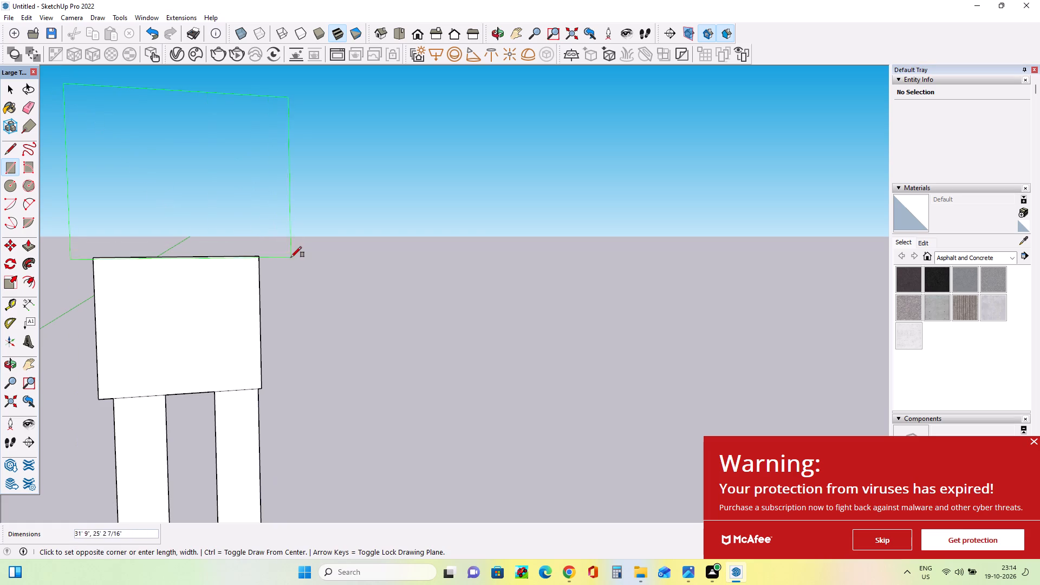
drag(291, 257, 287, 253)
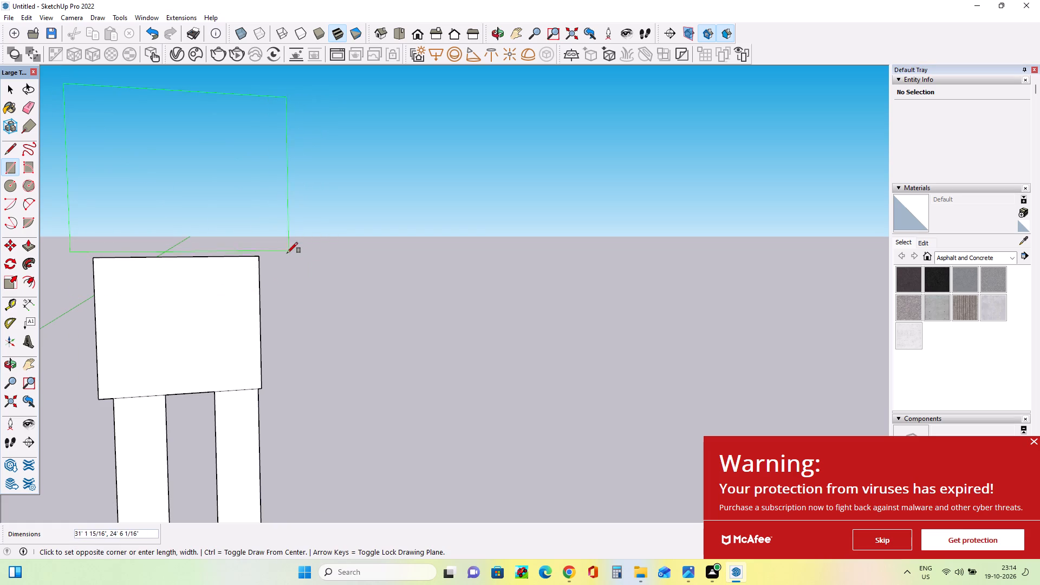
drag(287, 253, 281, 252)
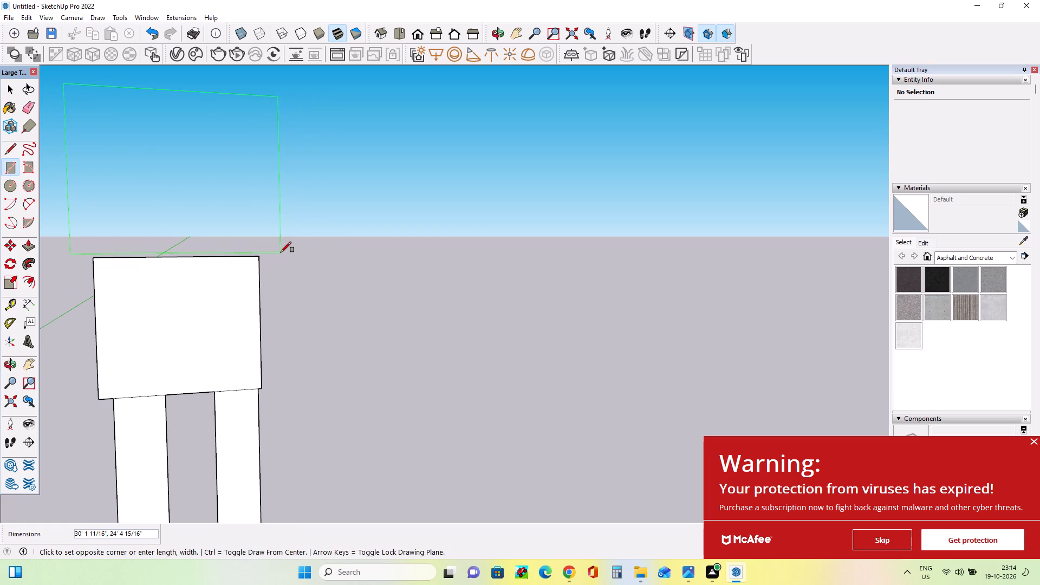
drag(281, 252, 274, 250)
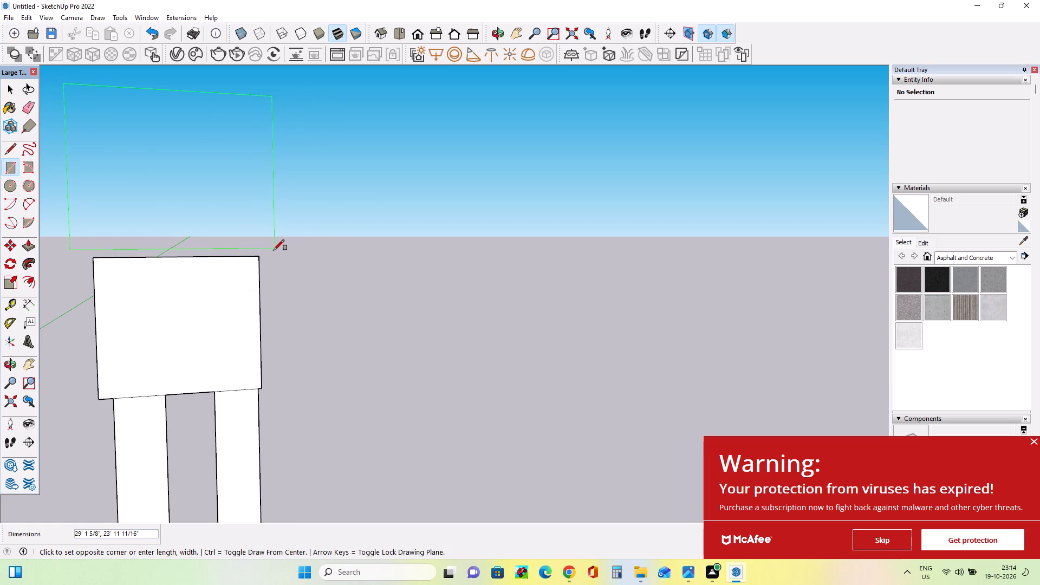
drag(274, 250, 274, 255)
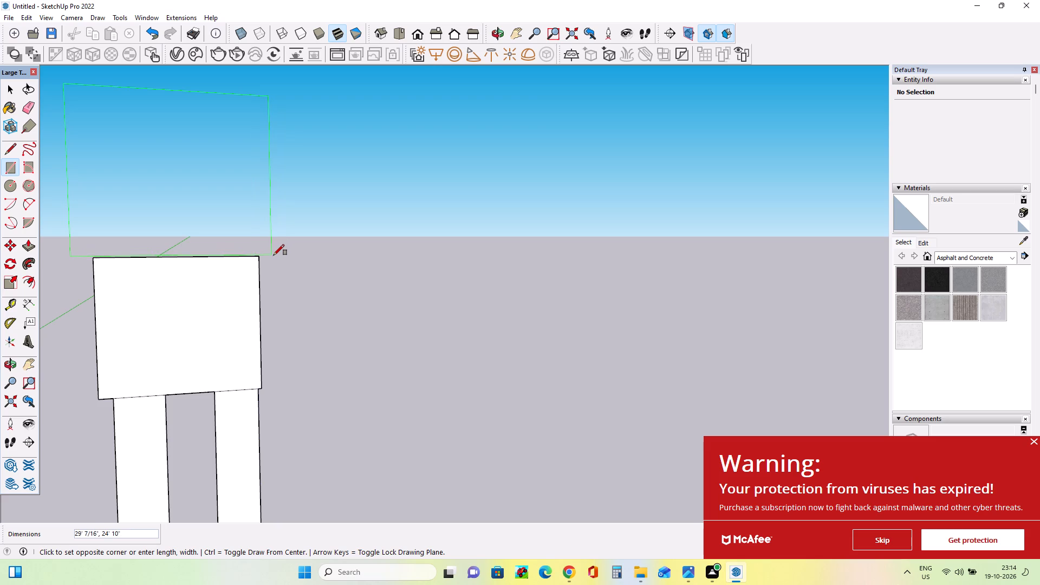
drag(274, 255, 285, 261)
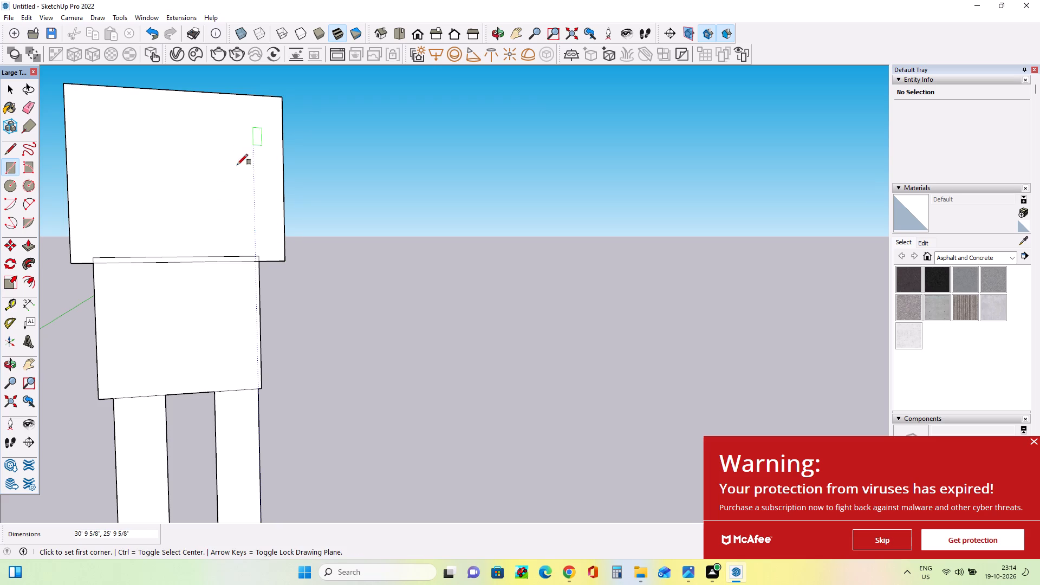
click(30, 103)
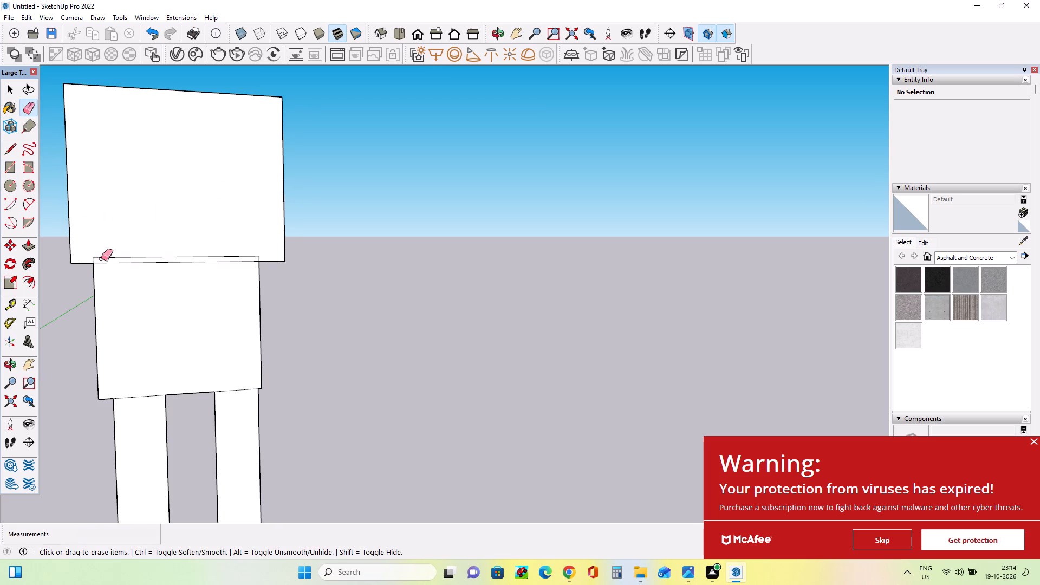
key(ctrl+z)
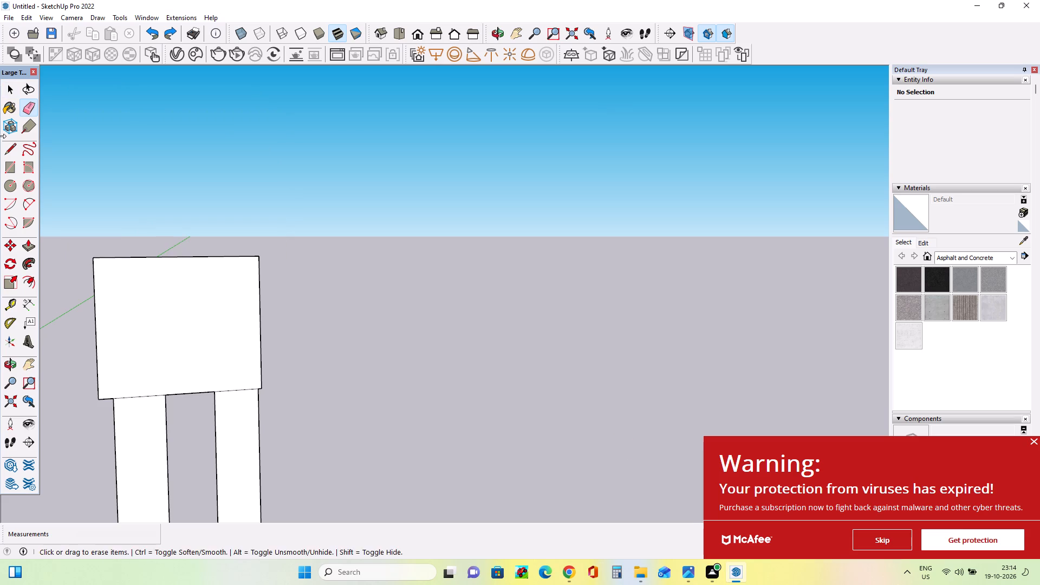
Draw a square about 7' 1 1/2" per side standing on the top edge of the large upright rectangle.
click(11, 168)
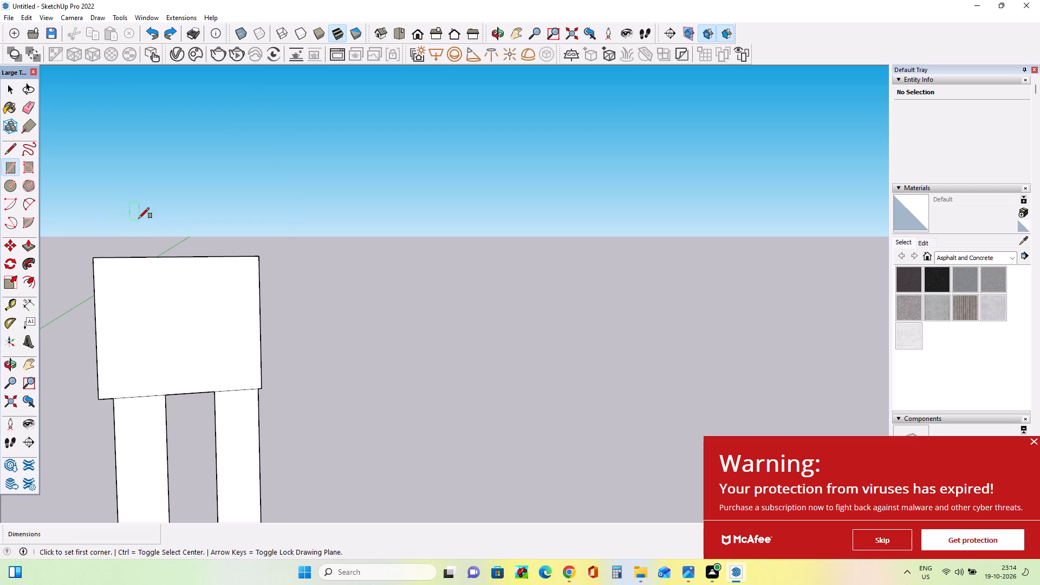
drag(141, 210, 191, 255)
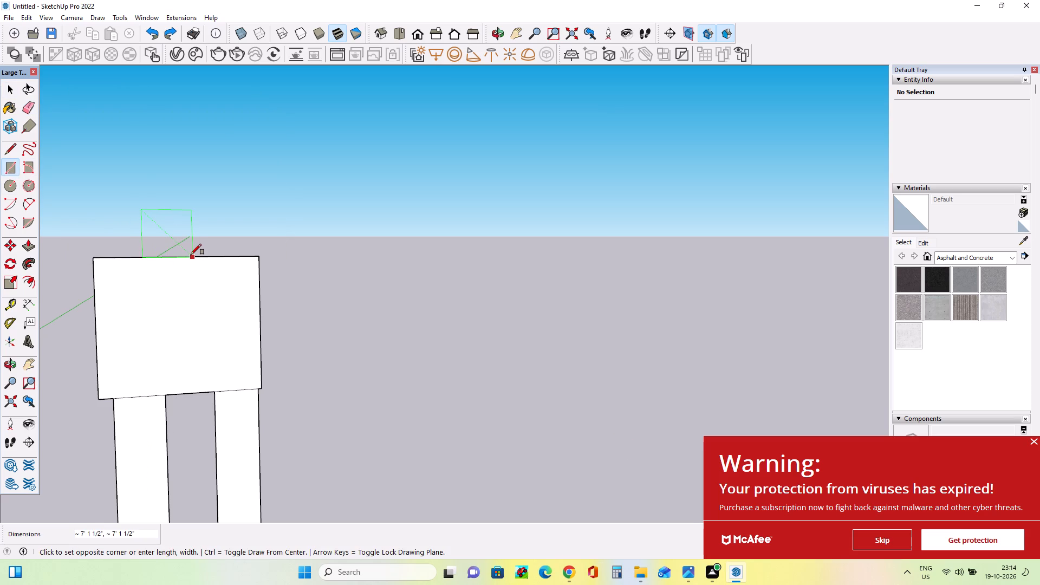
drag(191, 255, 190, 255)
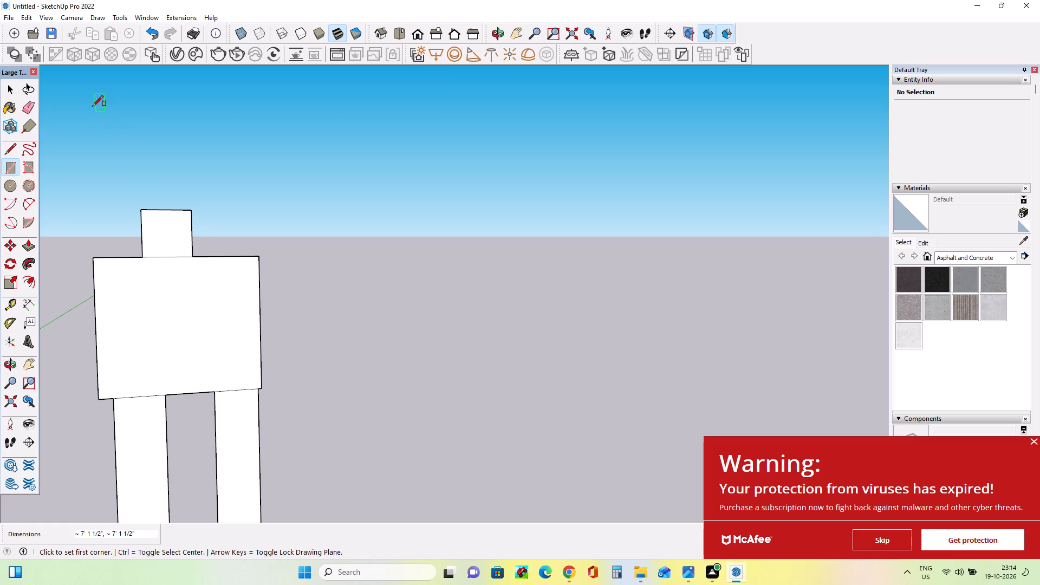
Draw a rectangle about 20' wide by 17' 4" high resting on top of the small square.
drag(83, 89, 233, 205)
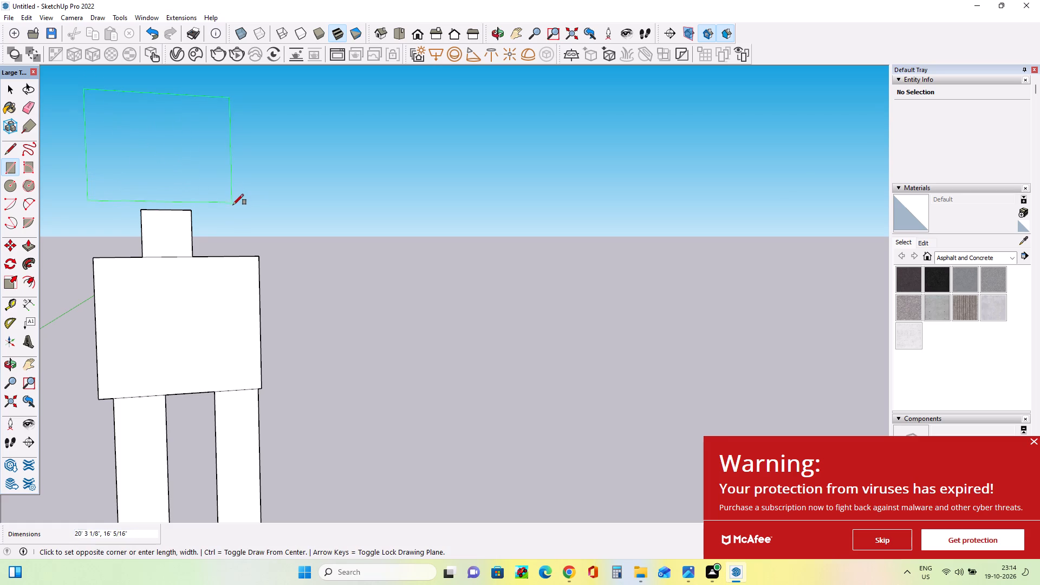
drag(233, 205, 230, 211)
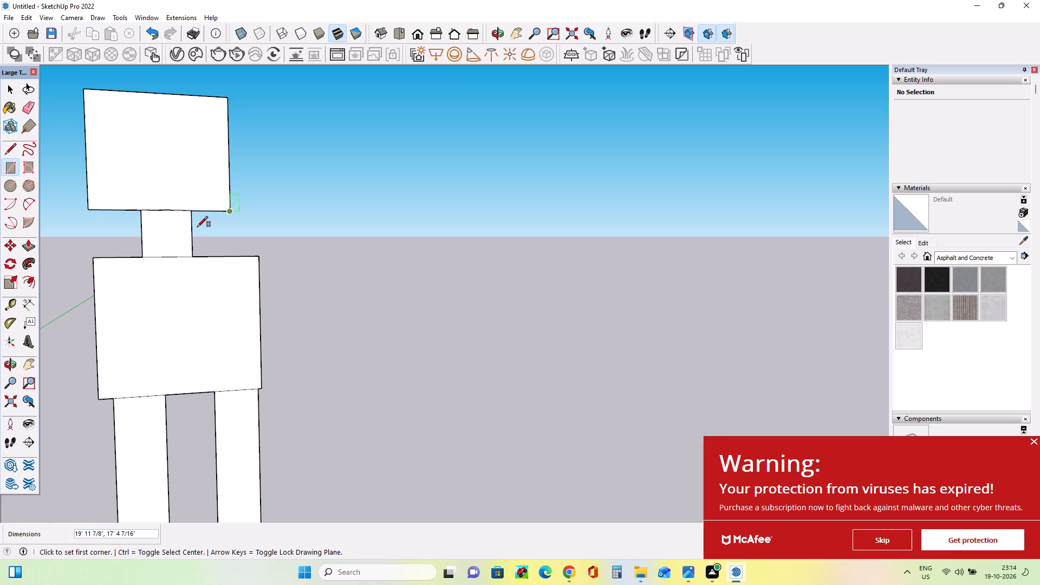
Draw a horizontal rectangle about 13' 3" by 4' 7" on the large upright rectangle's face, extending inward from its right side edge.
drag(262, 292, 272, 297)
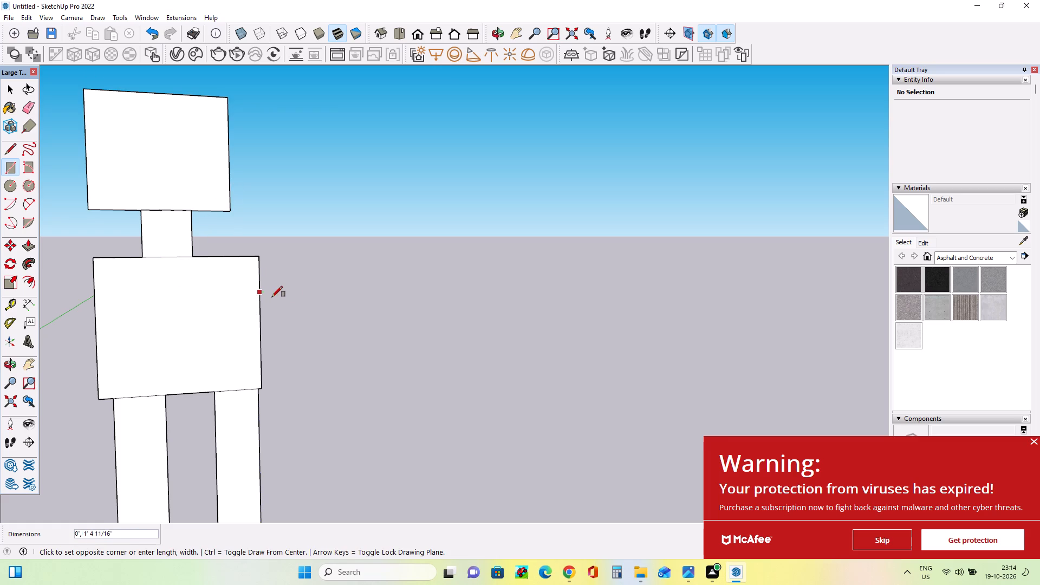
drag(272, 297, 274, 348)
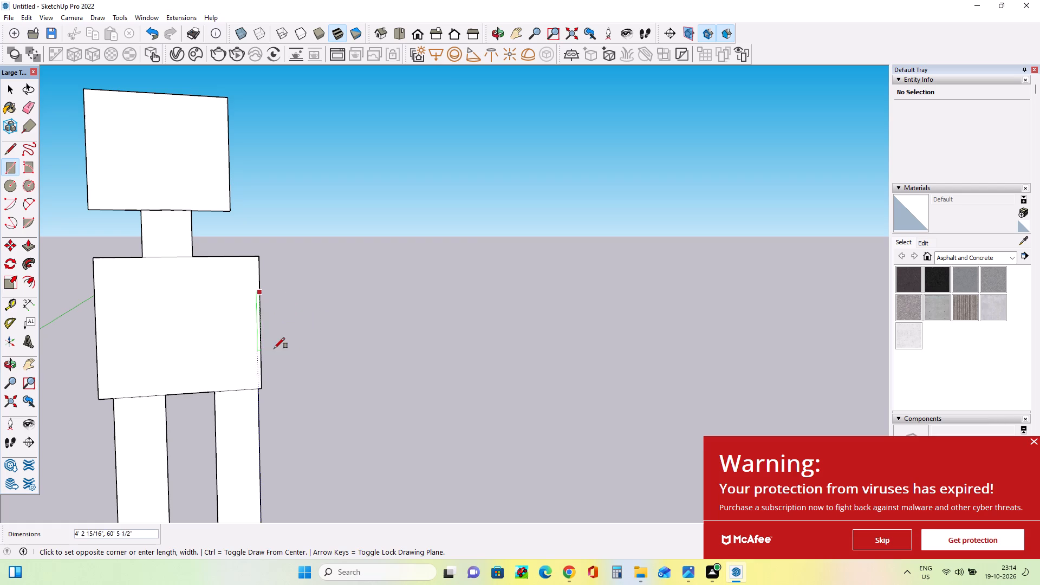
drag(274, 348, 490, 361)
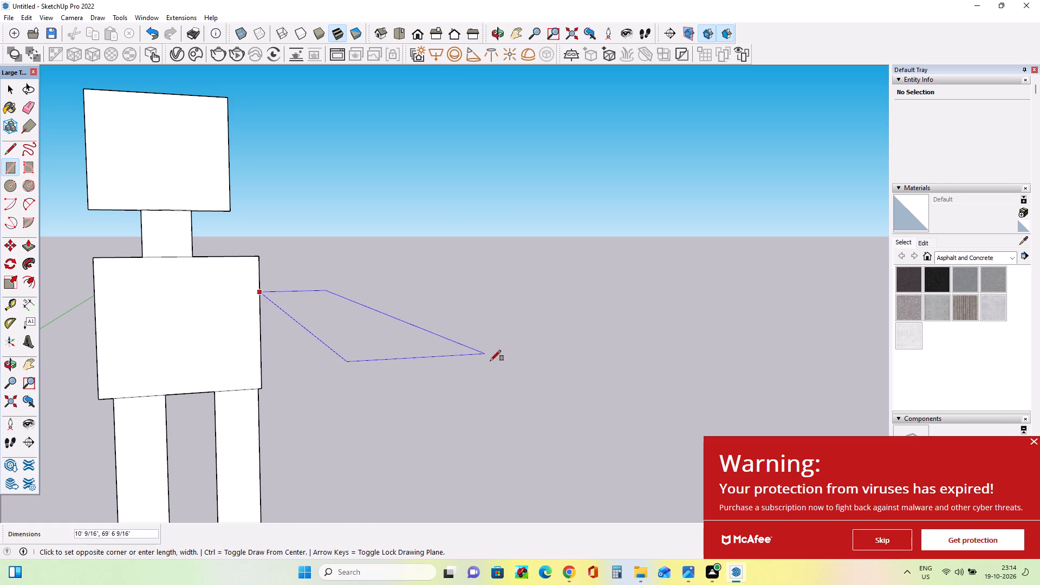
drag(490, 361, 243, 313)
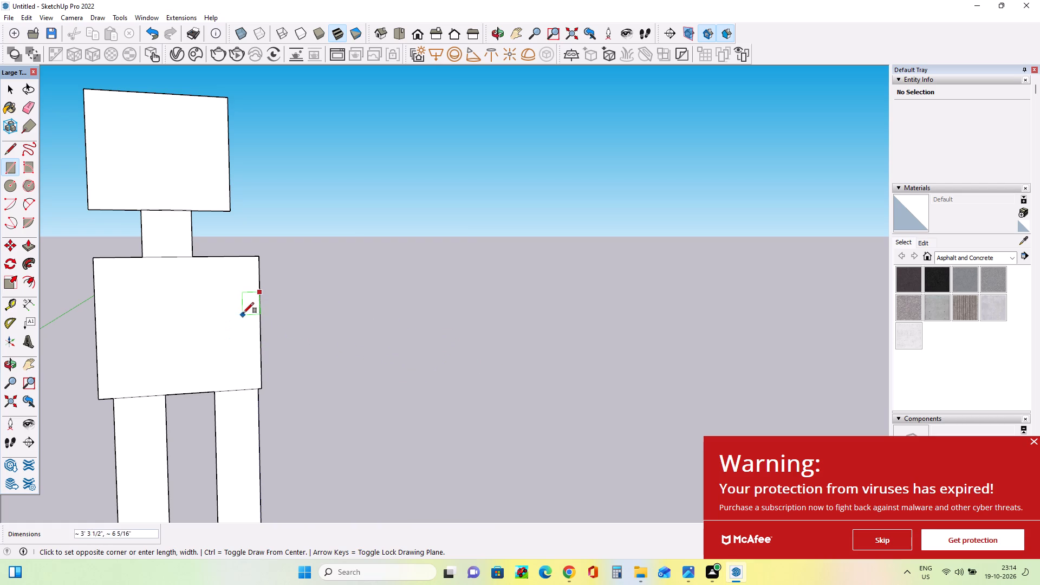
drag(243, 313, 155, 340)
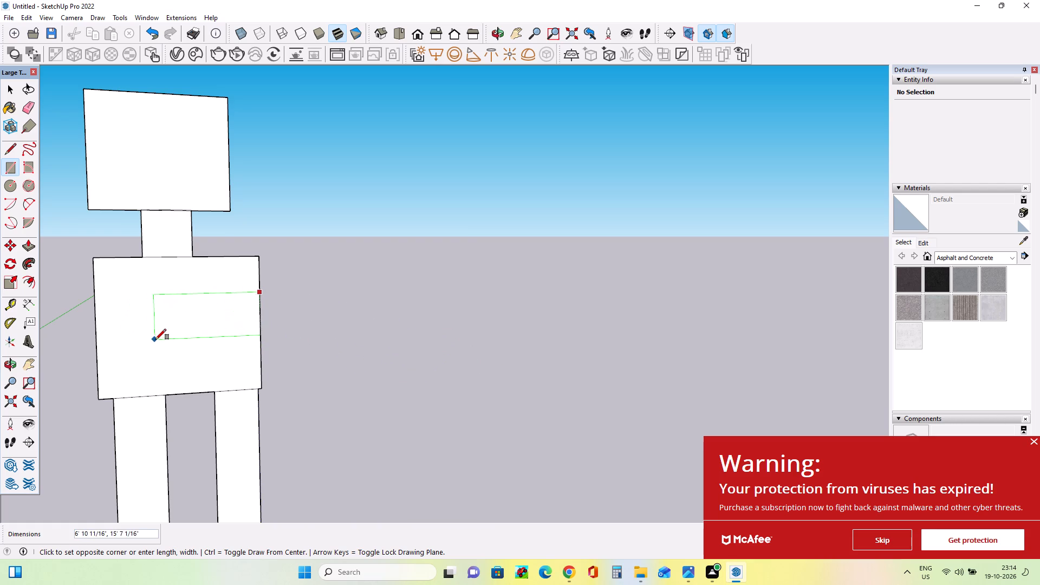
drag(155, 340, 175, 324)
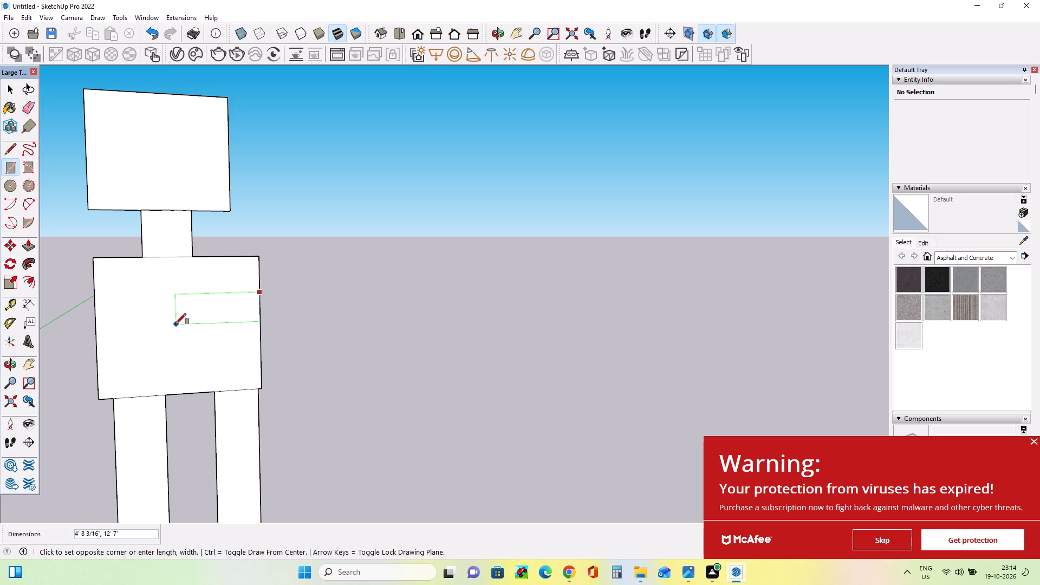
drag(175, 324, 171, 324)
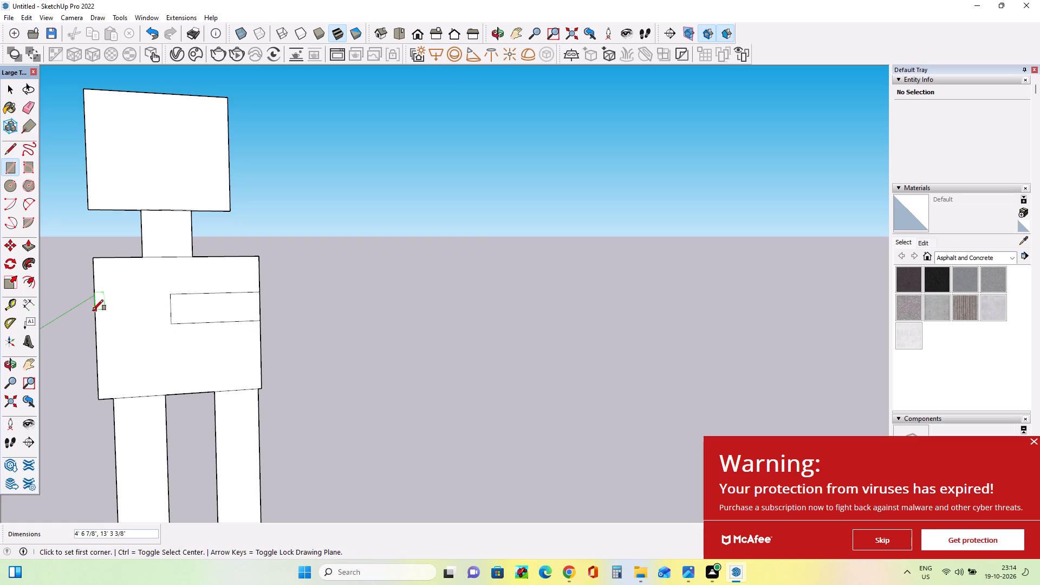
Draw a horizontal rectangle about 15' 4" by 4' on the torso face, extending inward from its left side edge.
drag(93, 310, 178, 338)
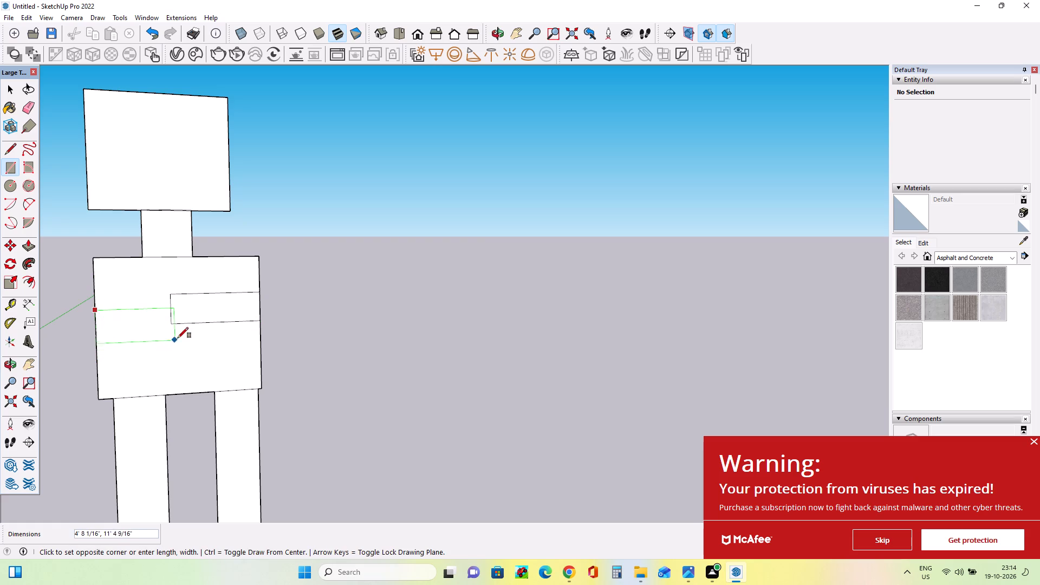
drag(178, 338, 205, 333)
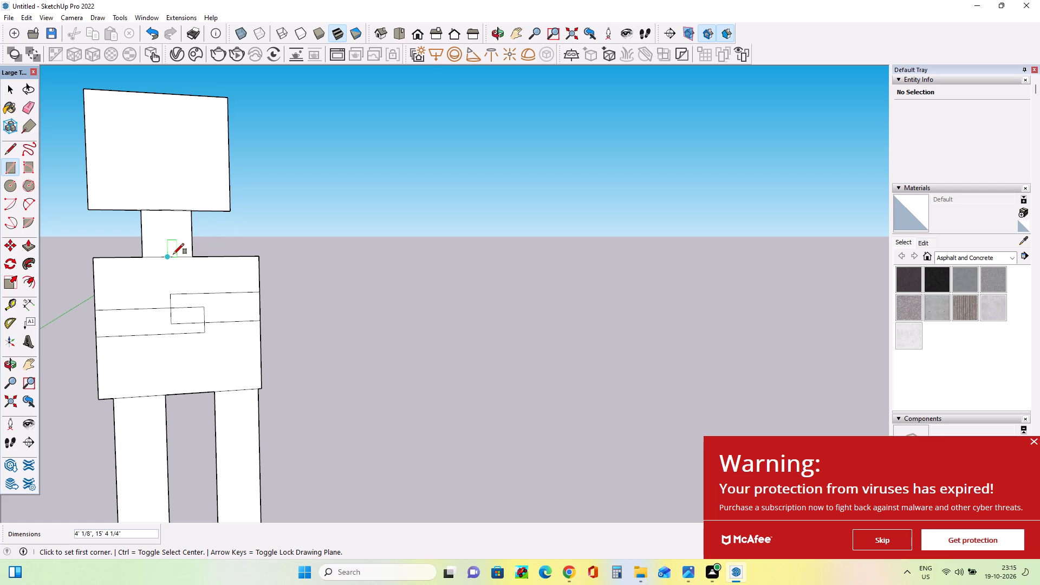
Draw a narrow vertical rectangle about 3' by 17' on the torso, running down from the middle of its top edge.
drag(173, 254, 212, 349)
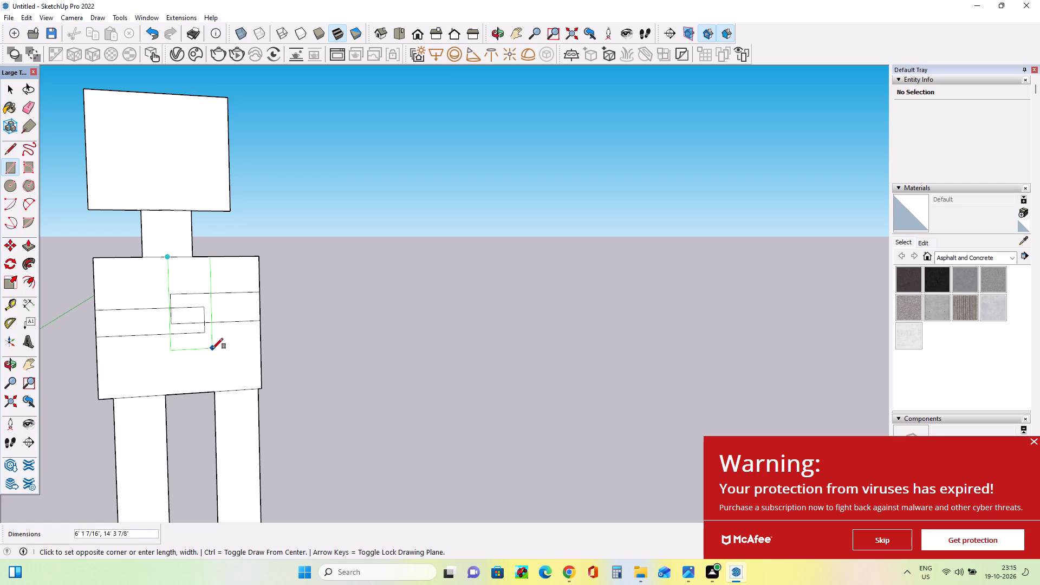
drag(212, 349, 192, 366)
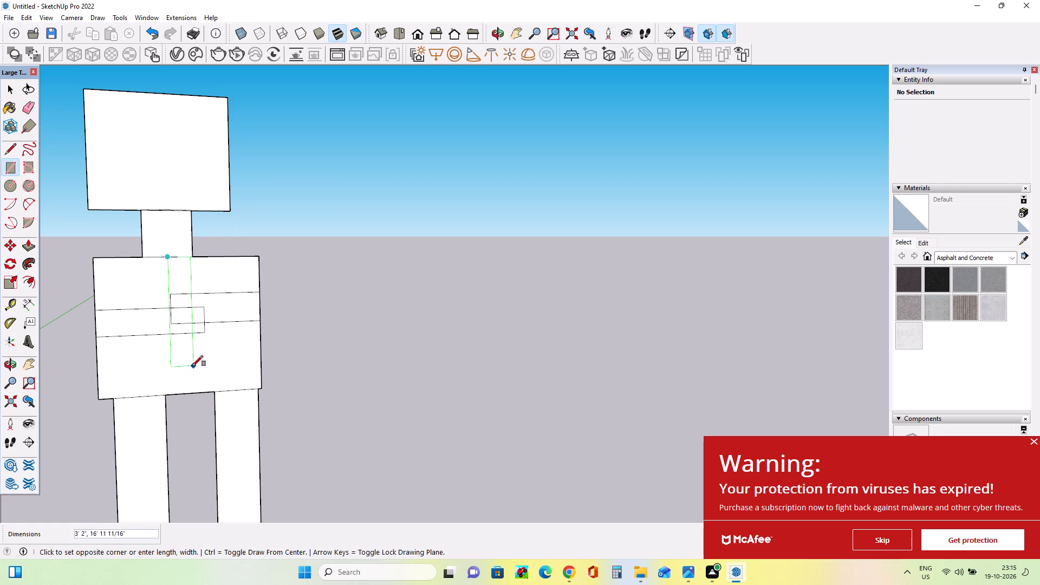
drag(192, 366, 191, 368)
Draw a horizontal rectangle about 21' 9" by 8' across the neck base and upper torso, extending past the torso's right side edge.
drag(149, 240, 165, 271)
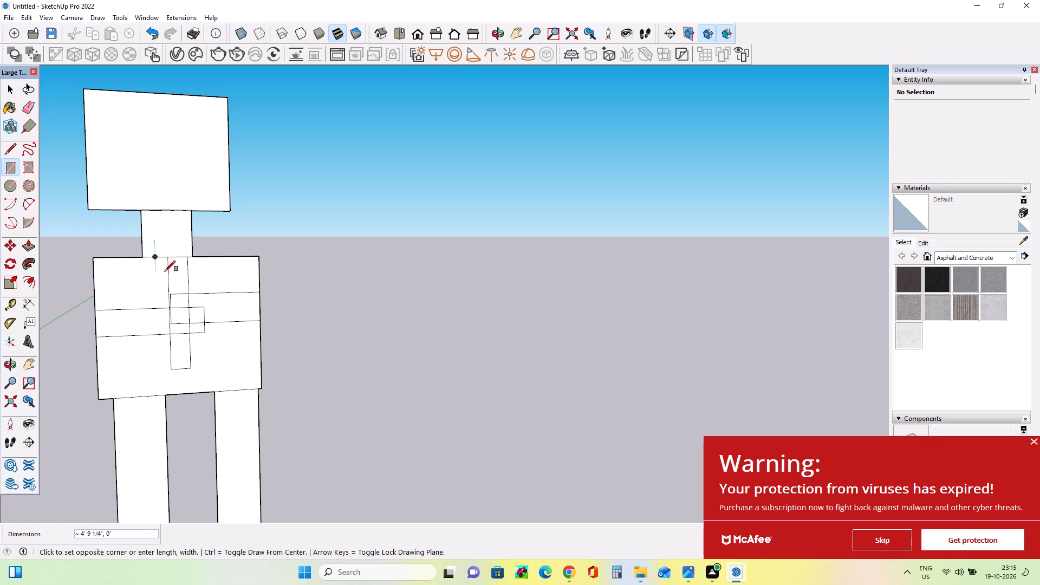
drag(165, 271, 301, 289)
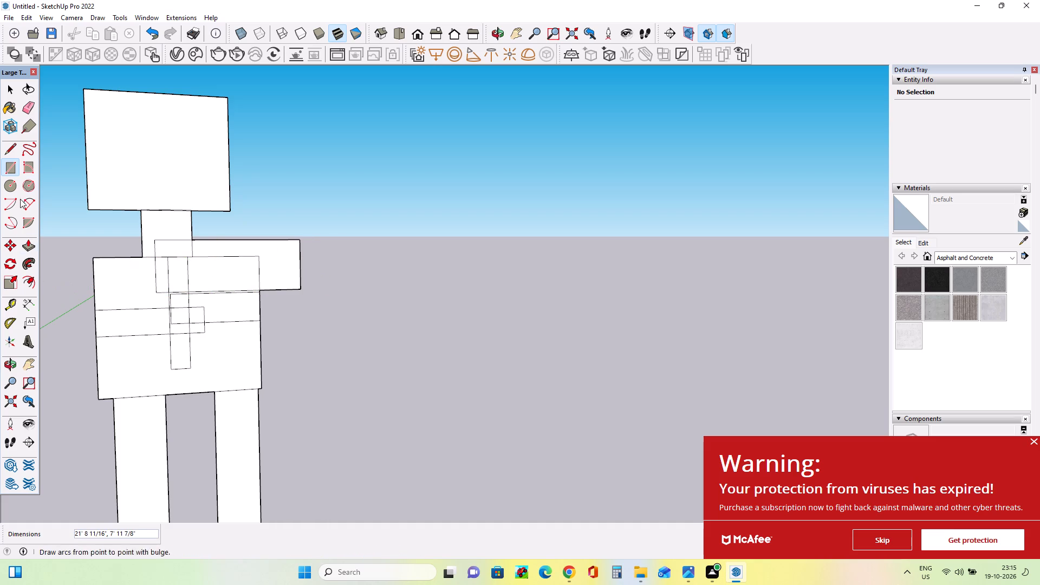
Erase the torso, neck and vertical strip edges inside the wide shoulder rectangle, and its bottom edge where the vertical strip meets it.
click(25, 106)
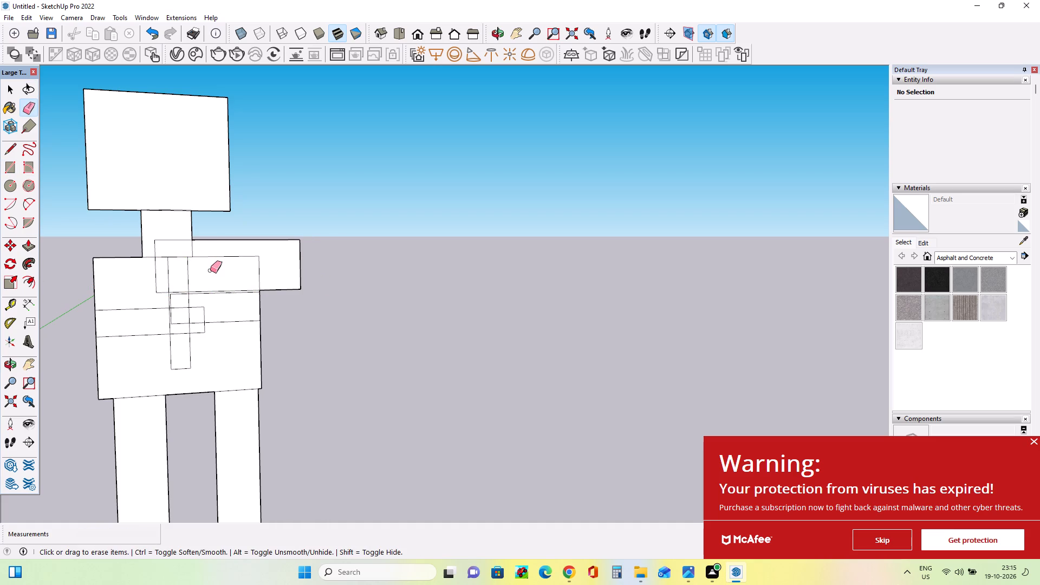
click(186, 274)
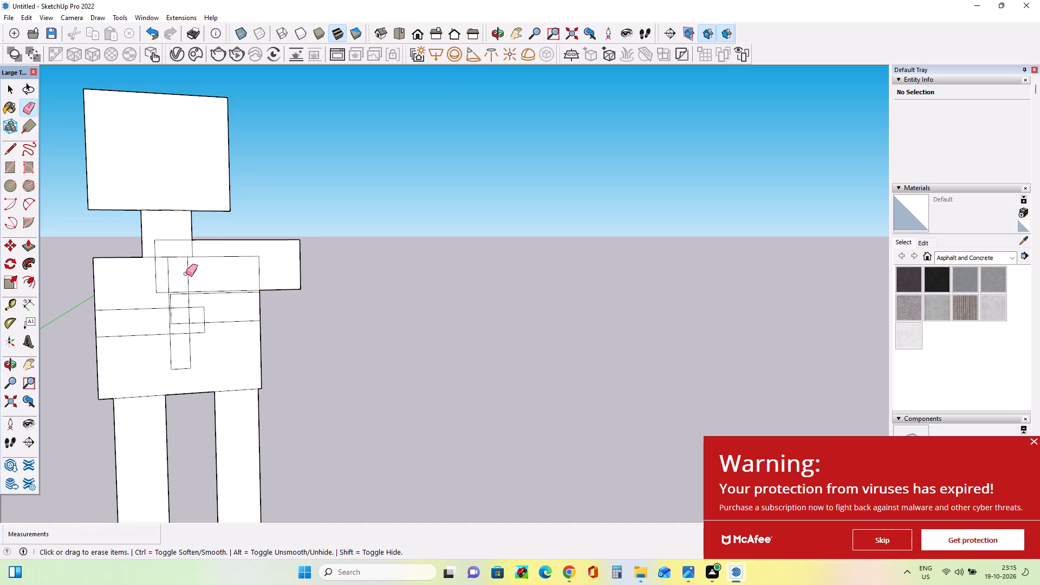
click(187, 274)
click(167, 276)
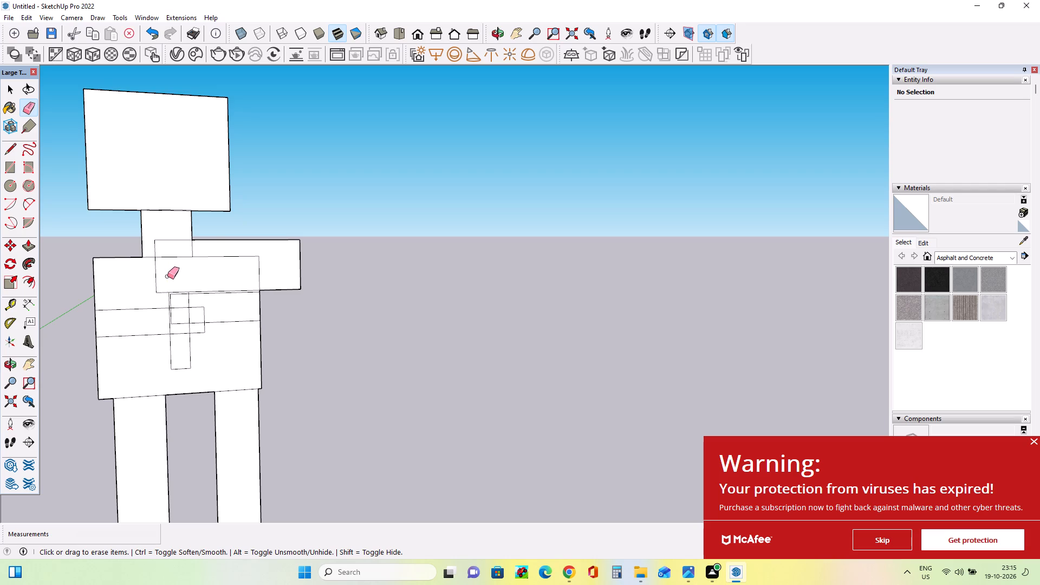
click(193, 250)
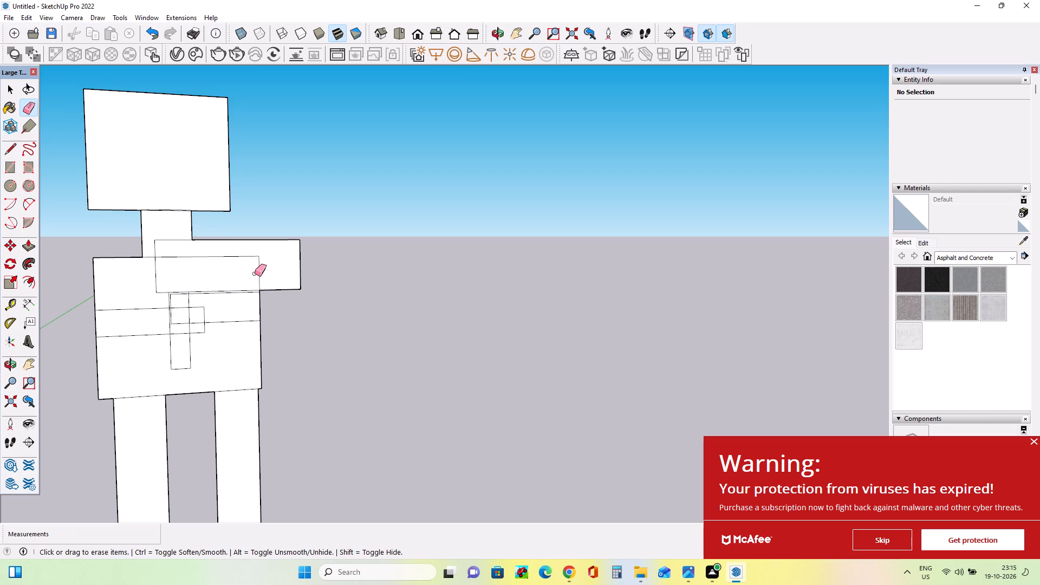
click(259, 273)
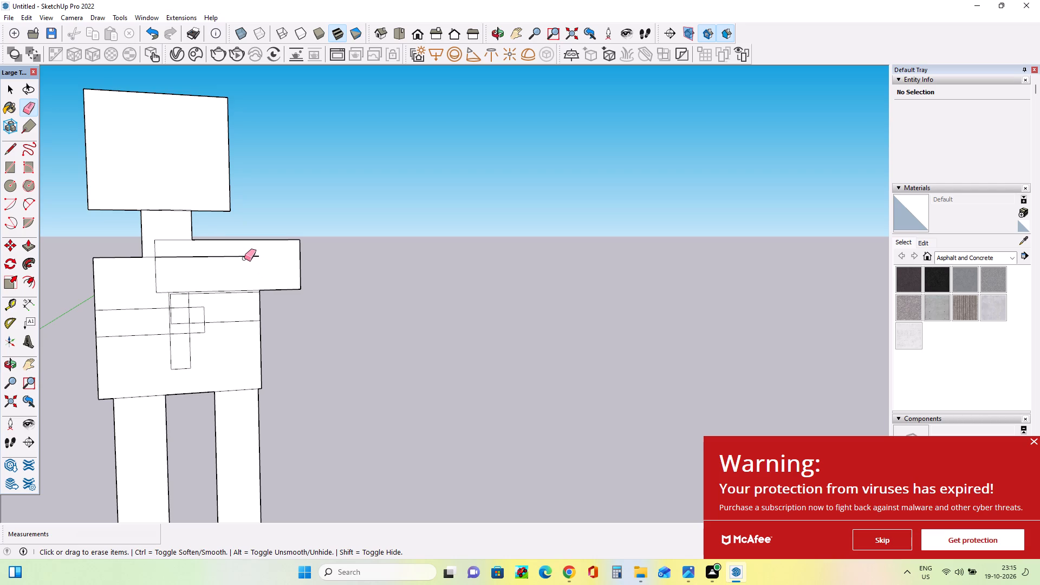
click(244, 257)
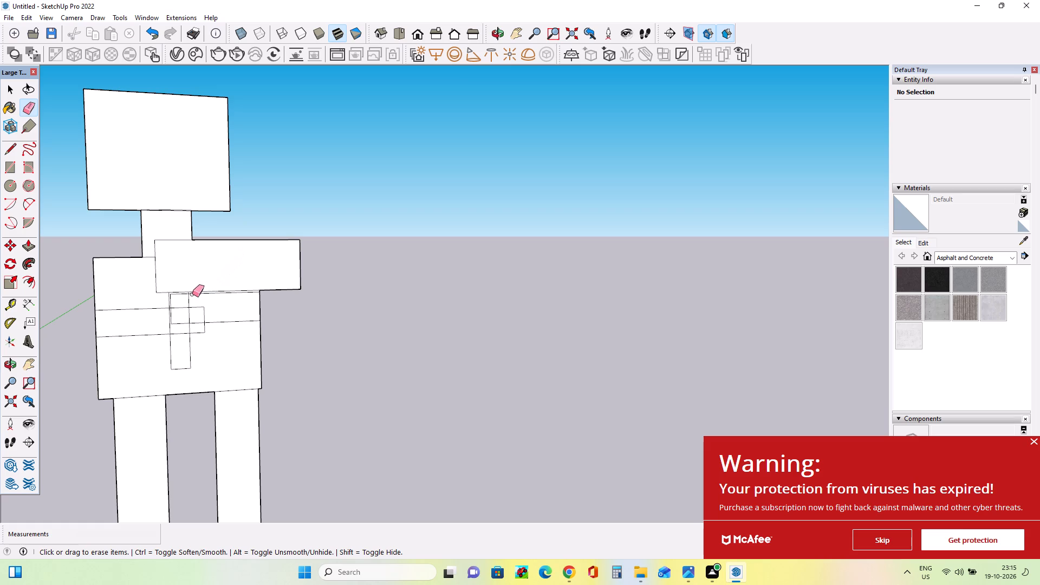
click(192, 294)
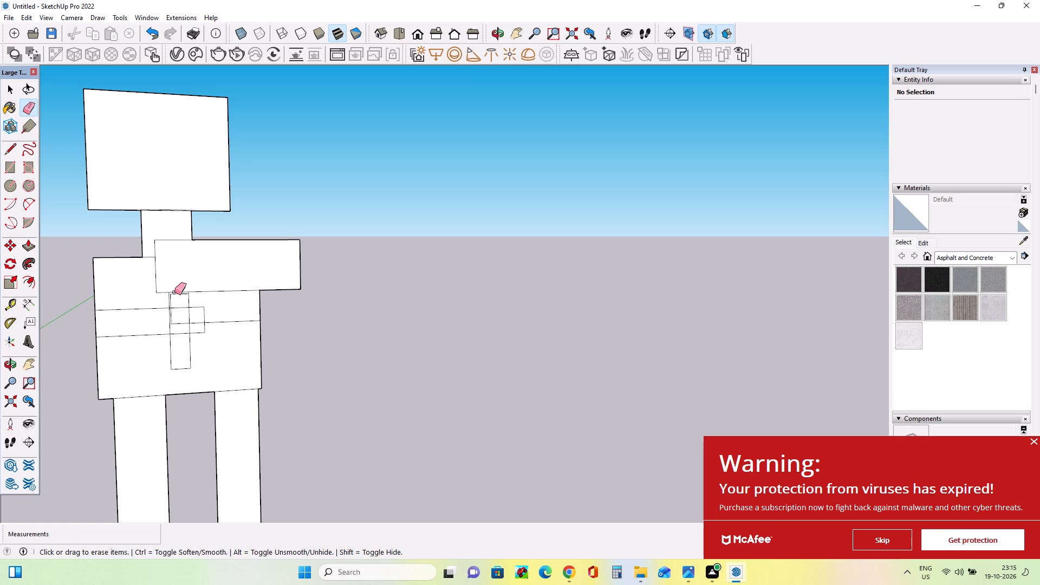
click(175, 294)
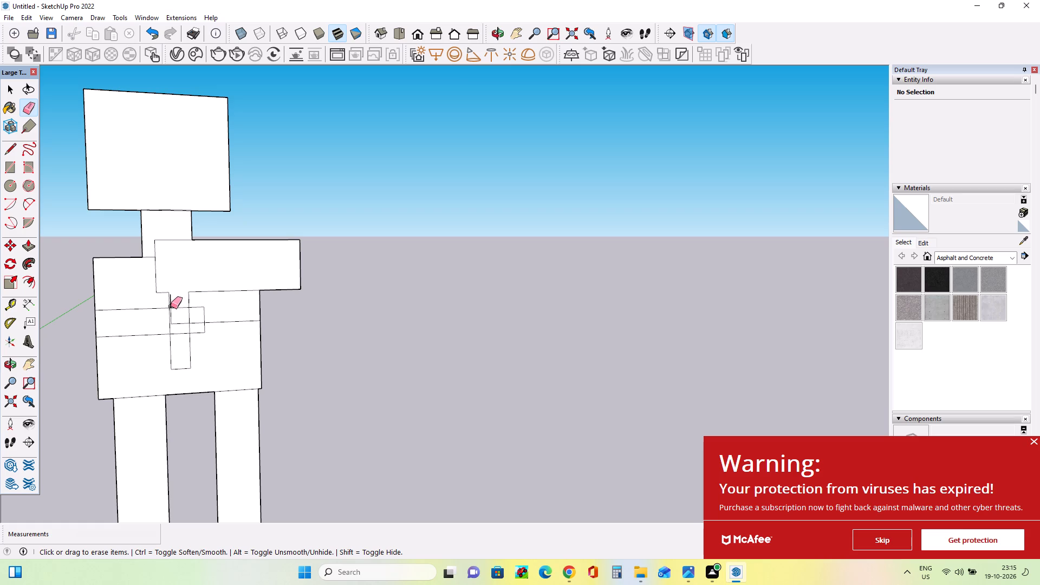
click(171, 300)
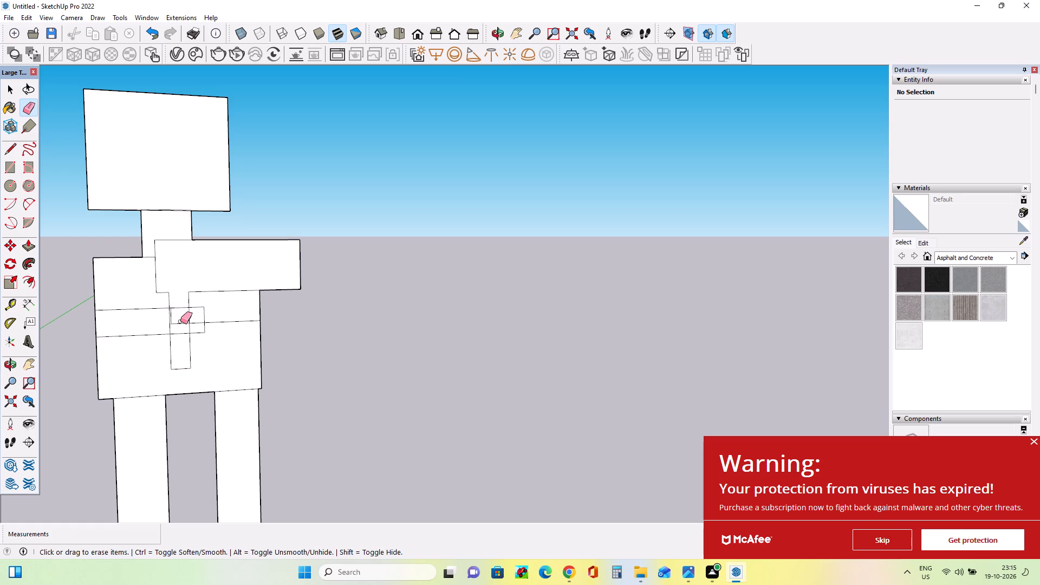
click(180, 321)
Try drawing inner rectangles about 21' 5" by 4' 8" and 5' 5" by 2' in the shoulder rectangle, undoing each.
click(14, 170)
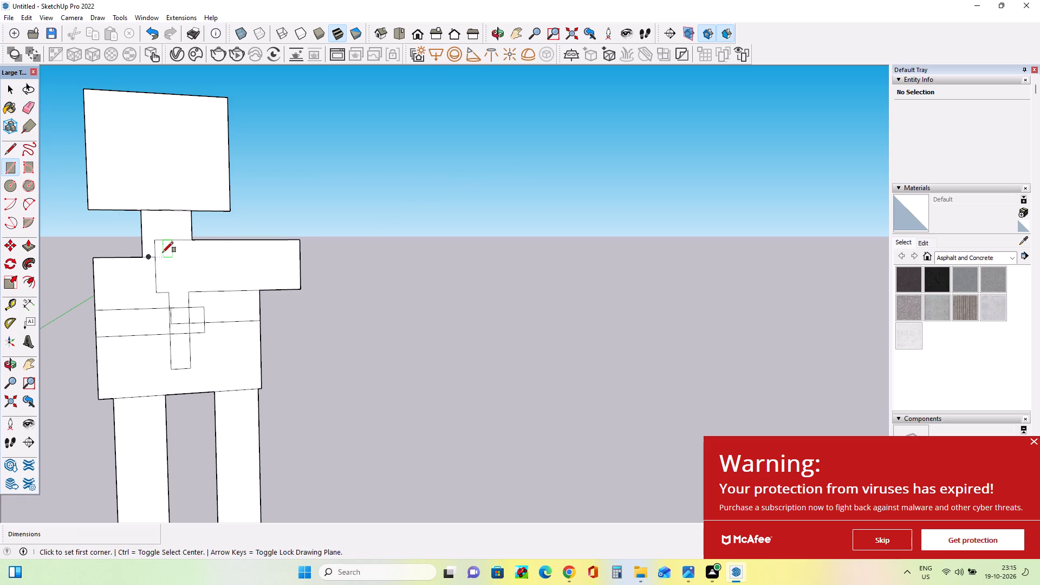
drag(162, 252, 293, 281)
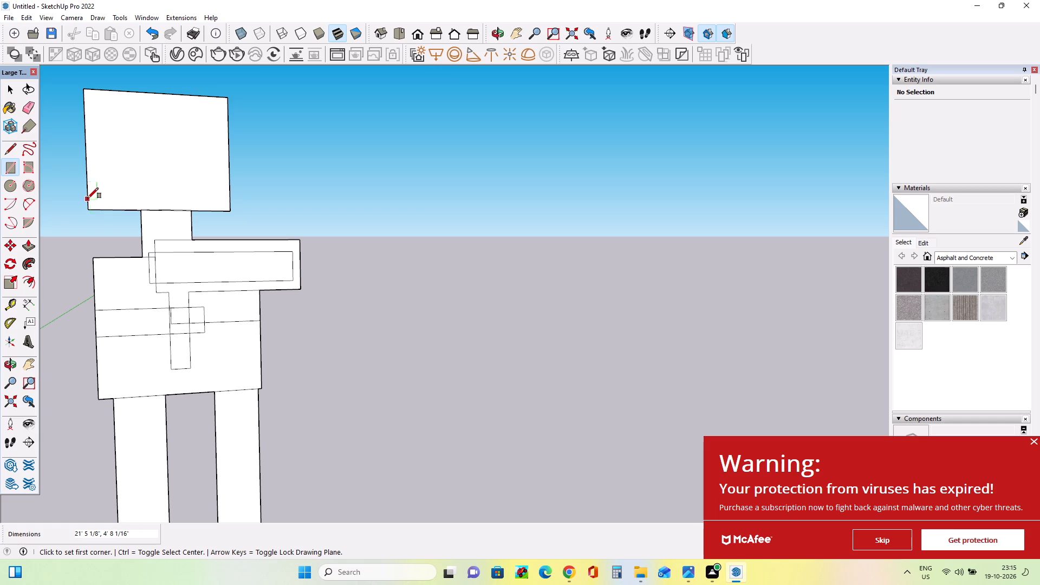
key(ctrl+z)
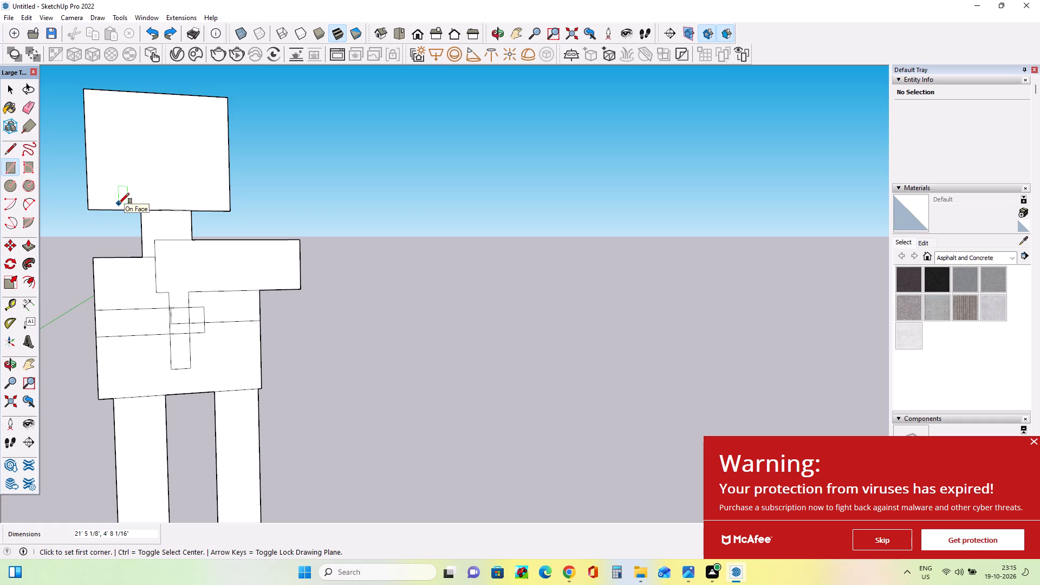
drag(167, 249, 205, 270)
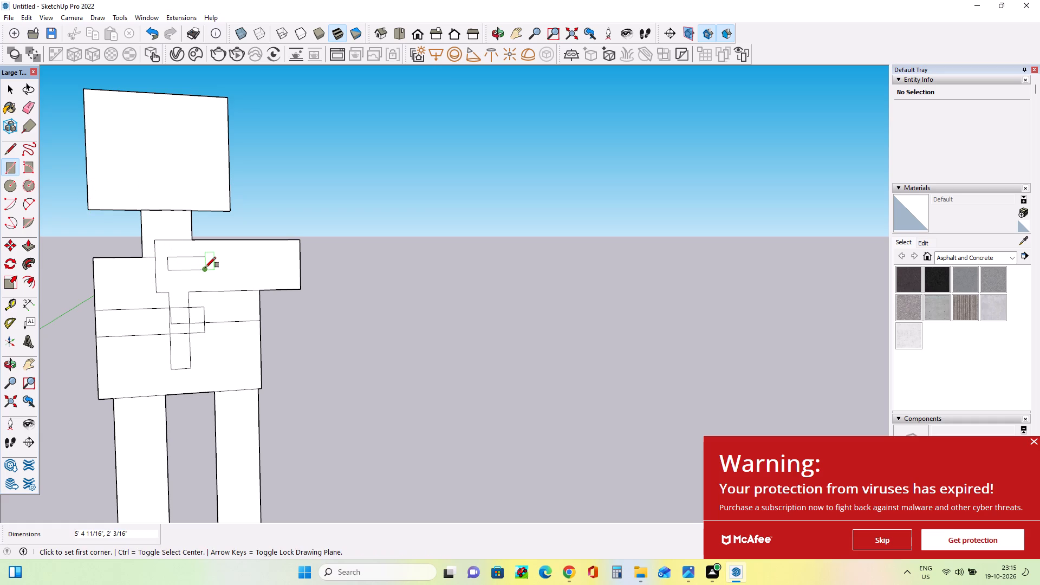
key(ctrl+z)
Draw a long rectangle about 17' 1" by 2' 11" inside the wide shoulder rectangle.
drag(168, 252, 266, 277)
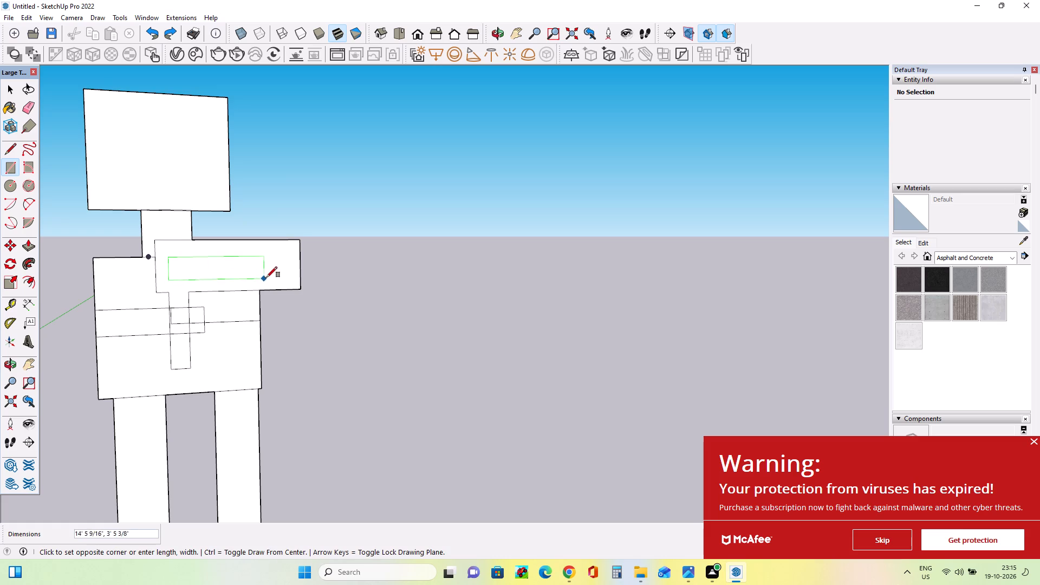
drag(266, 277, 283, 274)
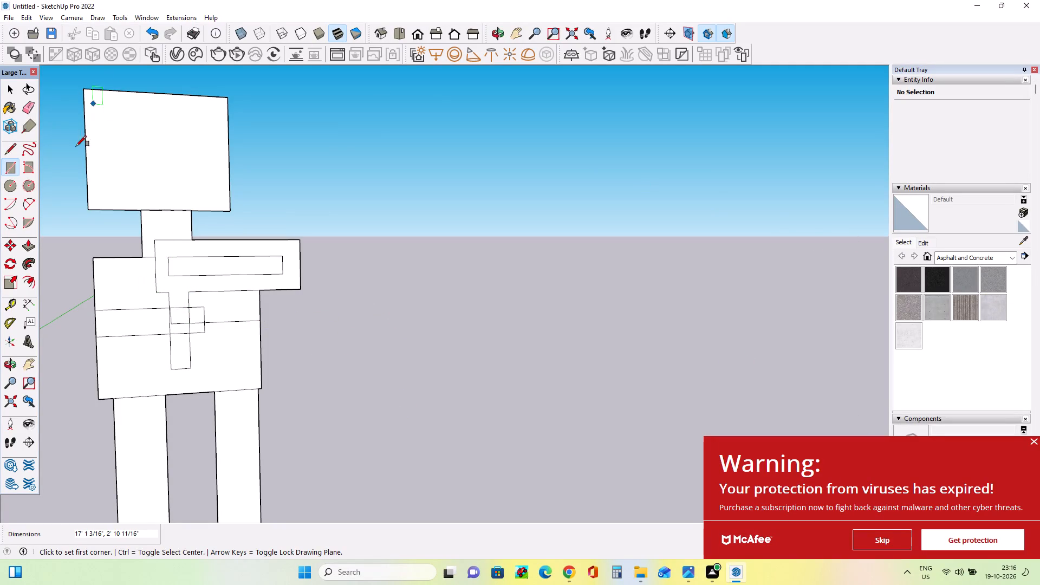
Draw two eye rectangles on the head, making the left one a square about 4' 11" per side.
drag(108, 122, 158, 158)
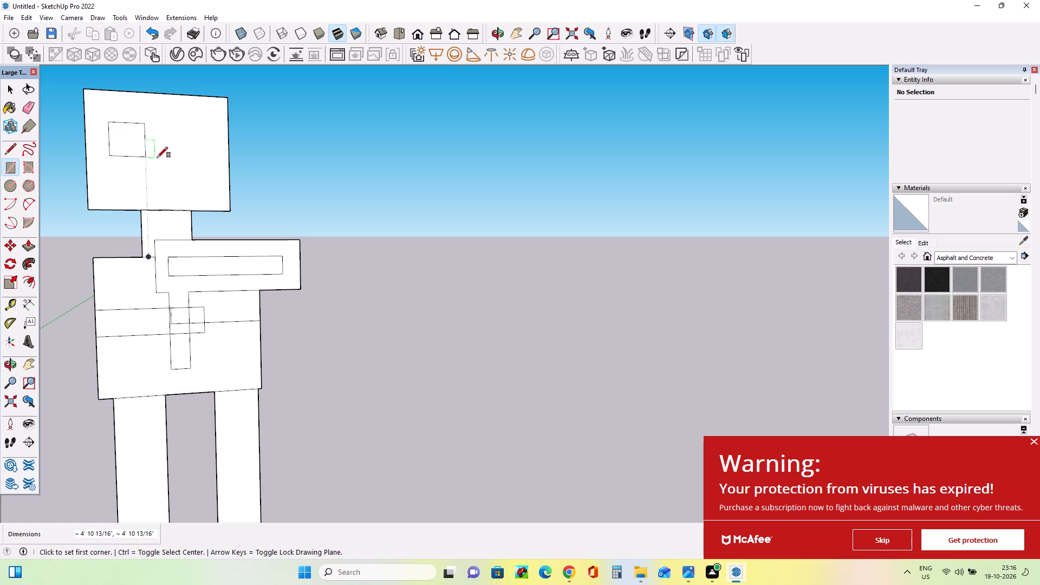
drag(178, 135, 220, 162)
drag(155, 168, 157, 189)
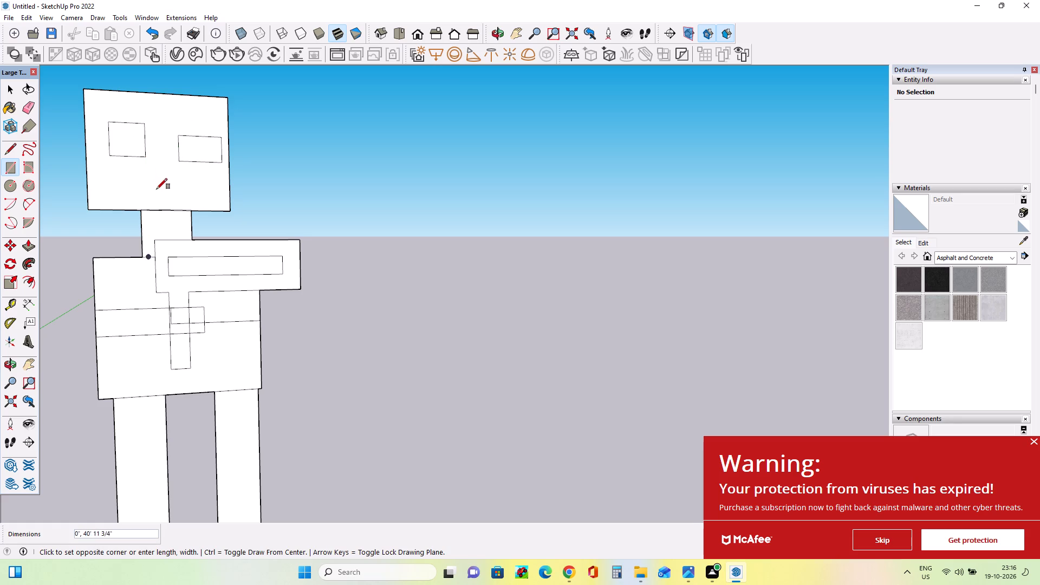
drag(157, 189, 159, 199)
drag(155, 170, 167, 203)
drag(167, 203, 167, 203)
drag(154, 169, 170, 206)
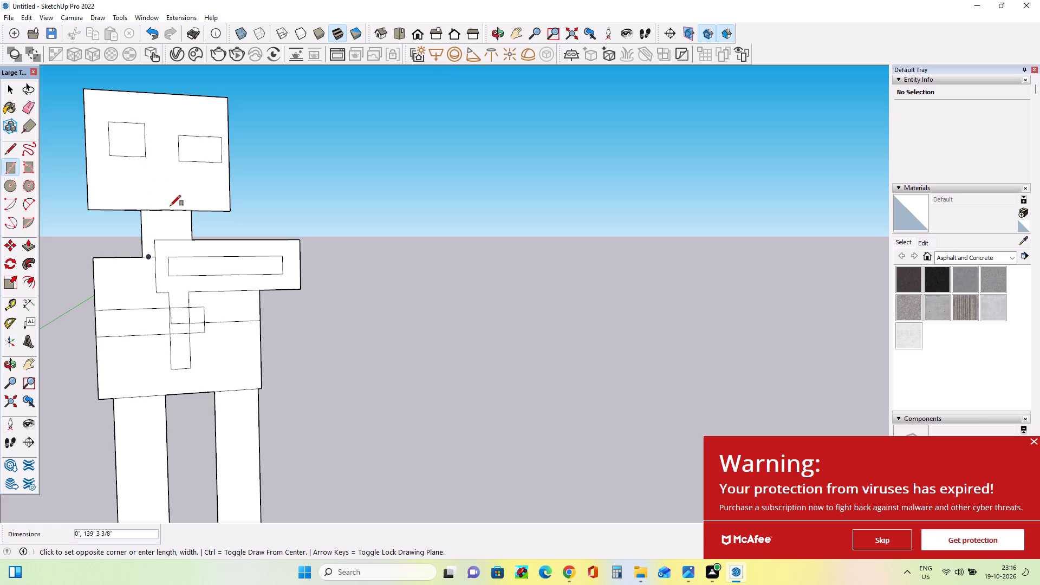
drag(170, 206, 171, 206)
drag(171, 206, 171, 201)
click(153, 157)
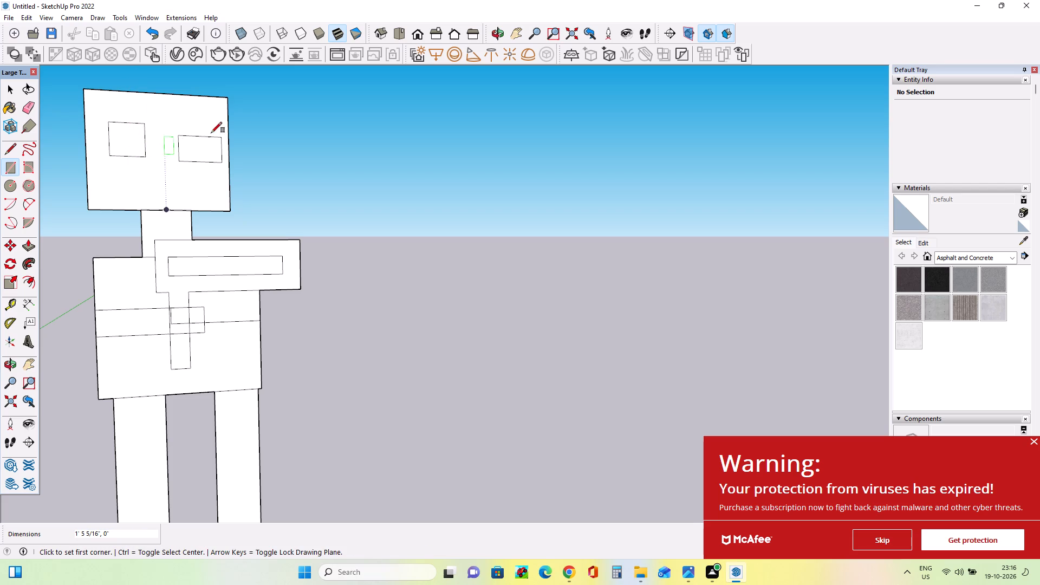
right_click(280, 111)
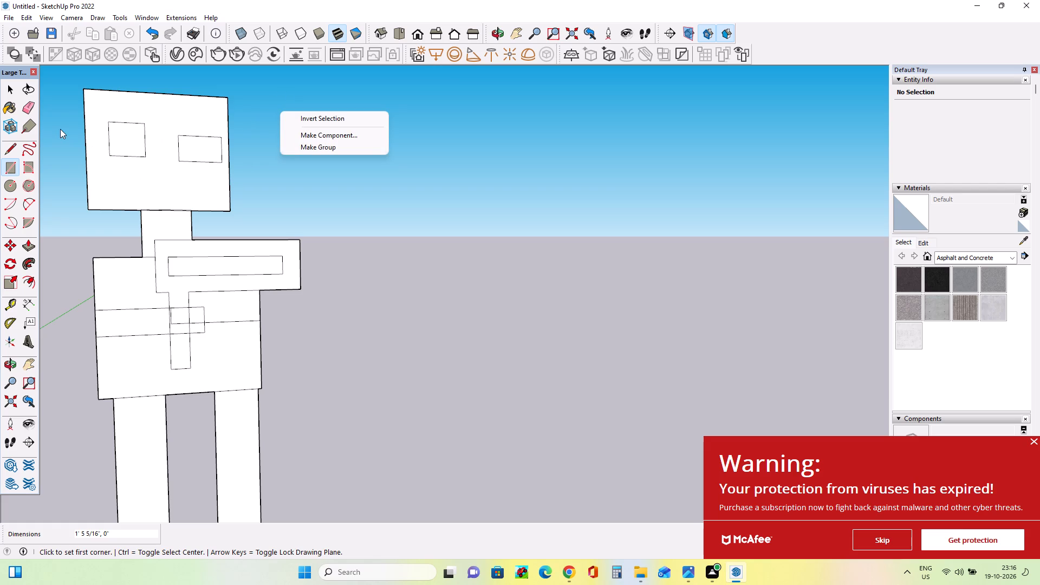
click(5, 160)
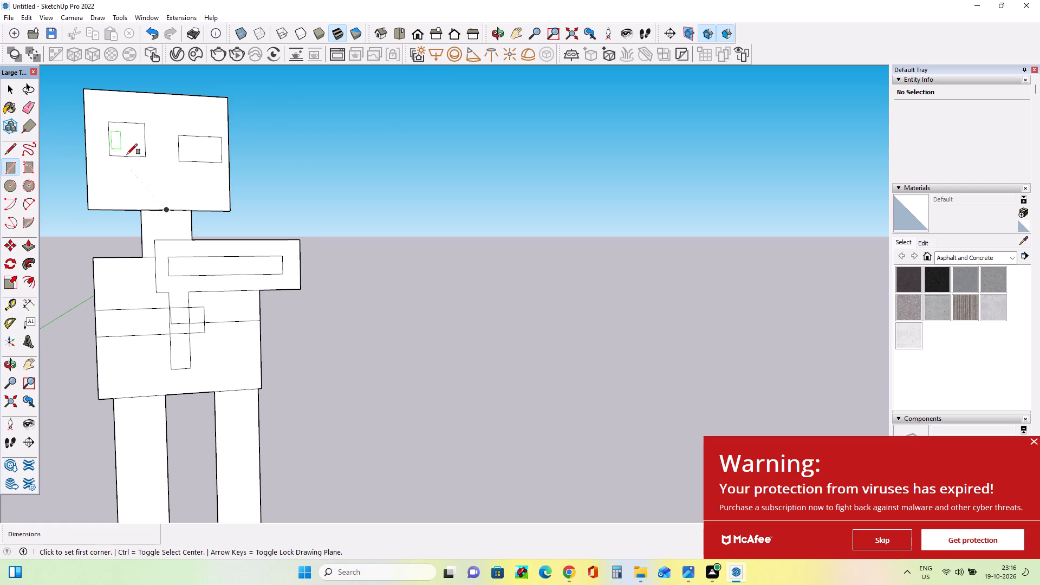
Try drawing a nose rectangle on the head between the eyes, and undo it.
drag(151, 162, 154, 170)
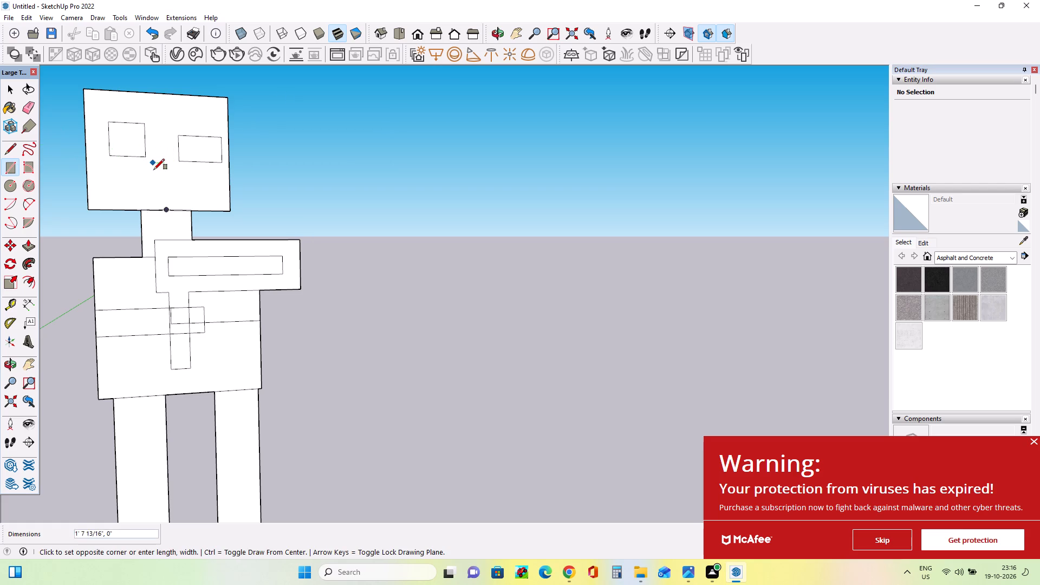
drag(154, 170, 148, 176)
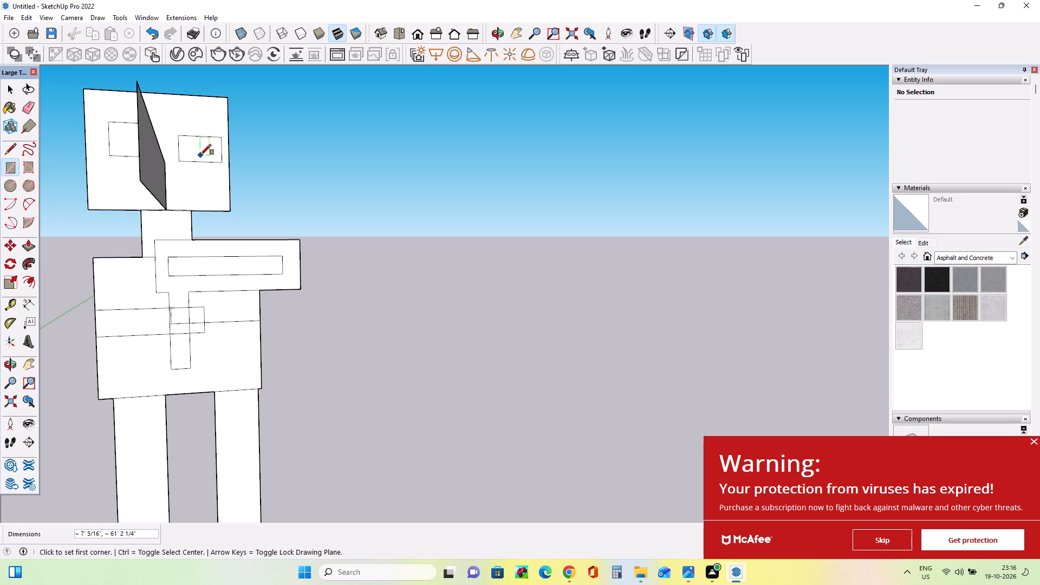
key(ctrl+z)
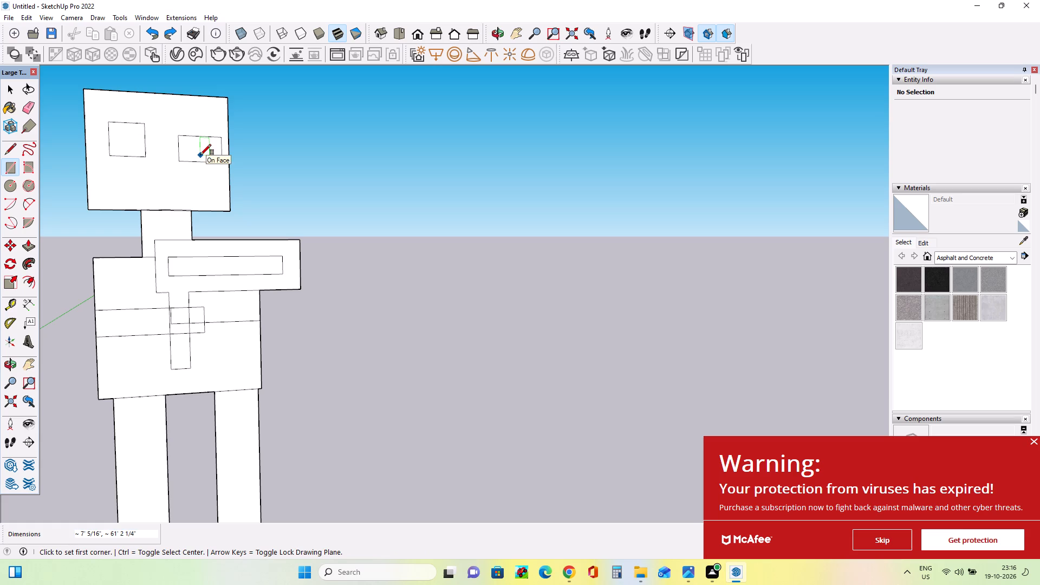
Draw an upright nose rectangle about 2' 2" wide by 4' 3" high on the head, below and between the eyes.
drag(149, 165, 179, 194)
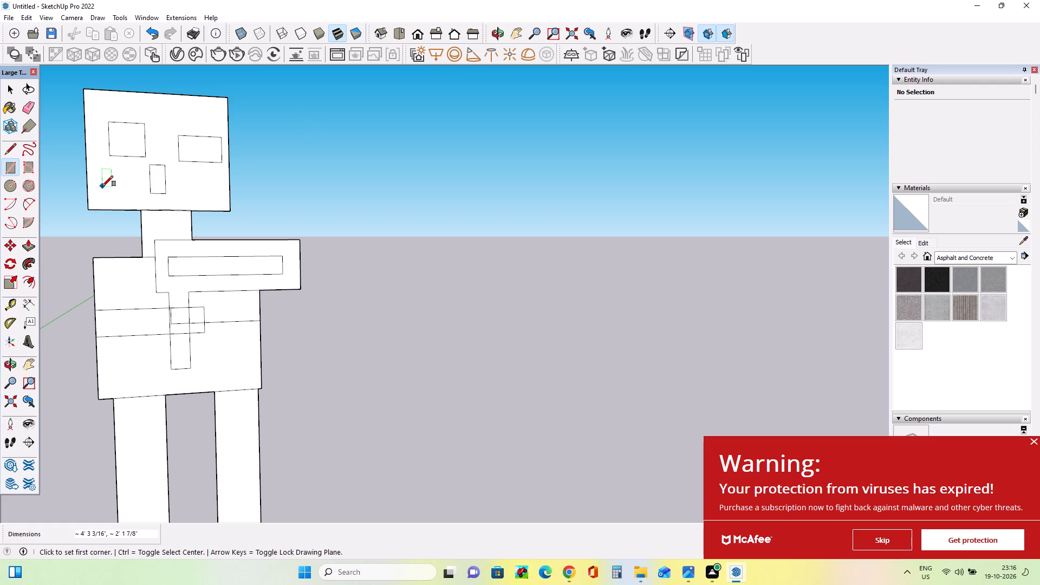
Draw a wide mouth rectangle about 15' 7" by 3' 5" on the lower head, overlapping the nose's bottom end.
drag(102, 186, 214, 206)
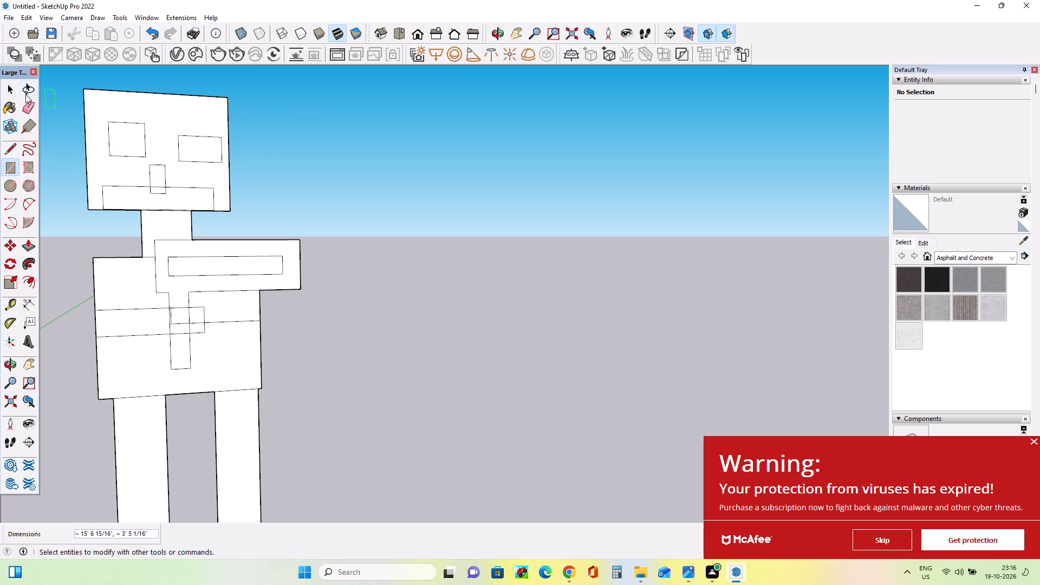
Erase the nose rectangle's edges that extend into the mouth rectangle.
click(27, 100)
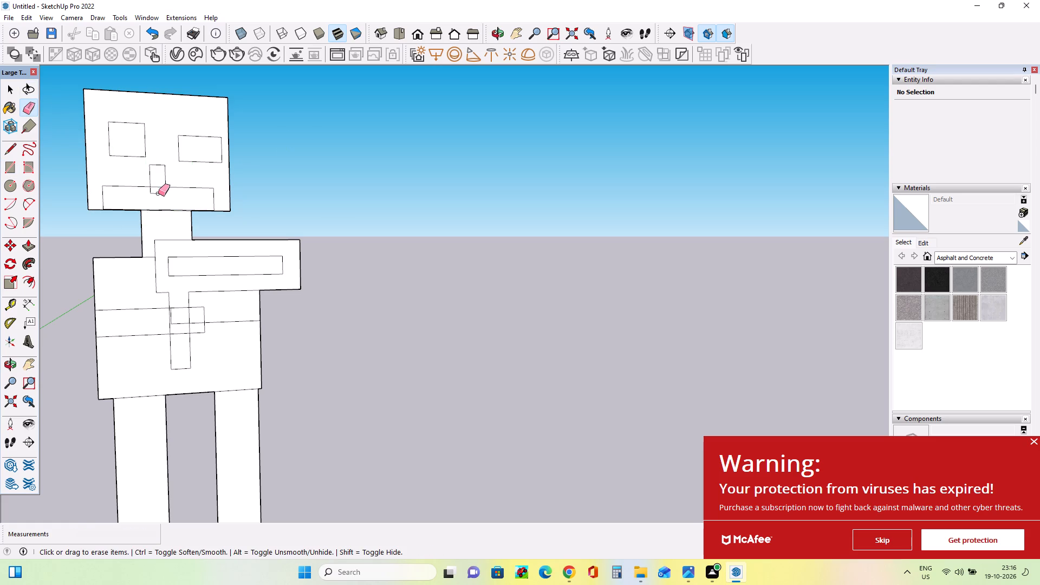
click(158, 193)
click(154, 191)
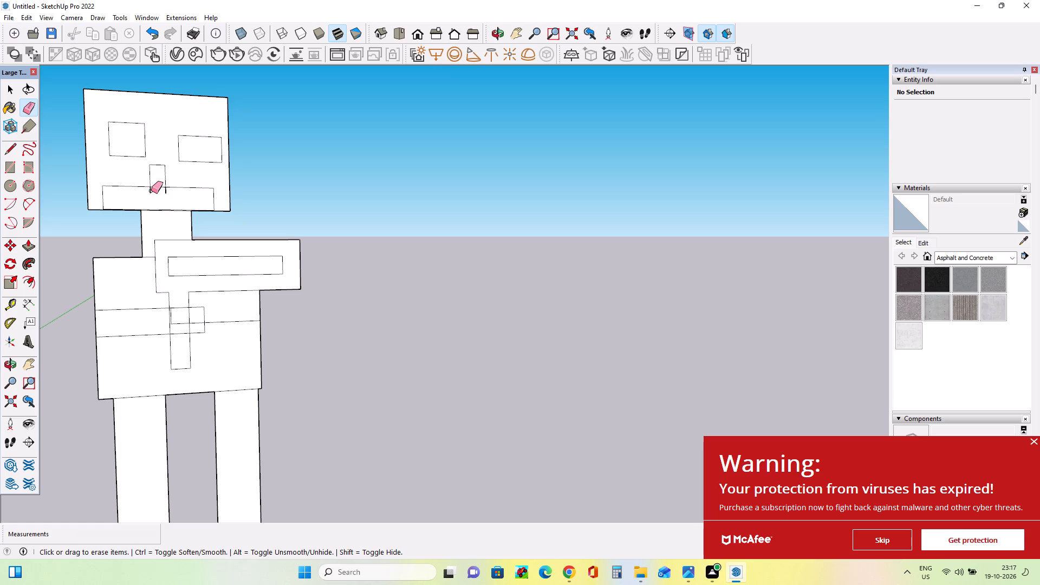
click(151, 191)
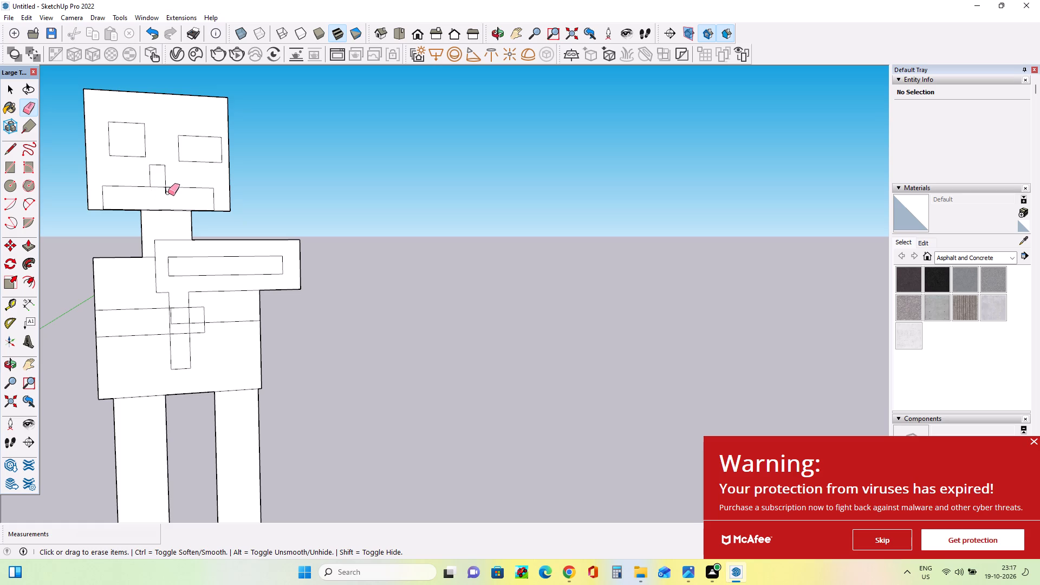
click(168, 193)
click(166, 191)
Paint both of the figure's legs with dark blue Color I08 from the Colors material collection.
click(21, 374)
drag(24, 367, 34, 365)
drag(191, 320, 324, 352)
right_click(342, 333)
drag(310, 351, 310, 383)
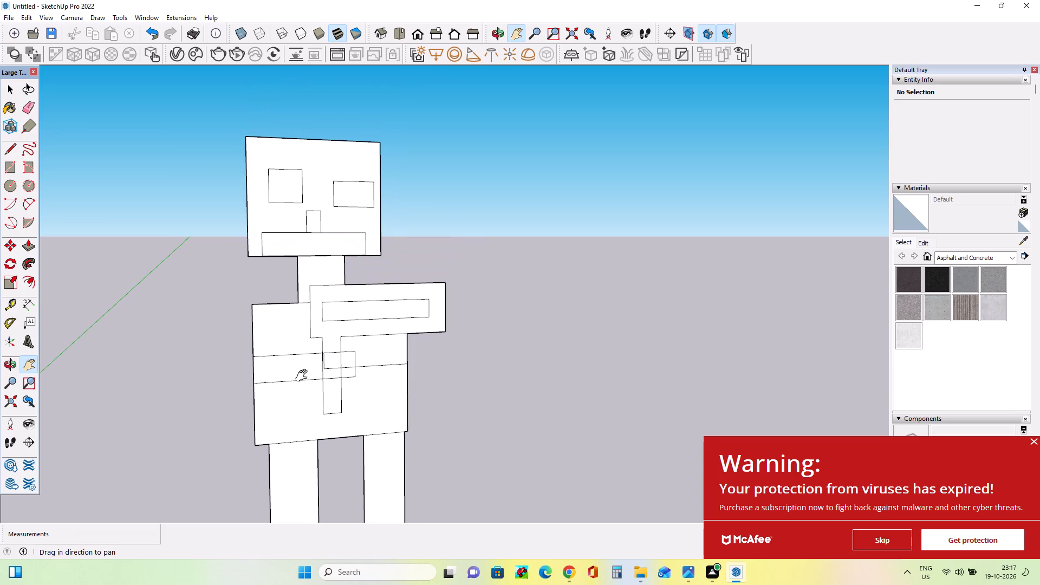
click(1016, 258)
click(978, 298)
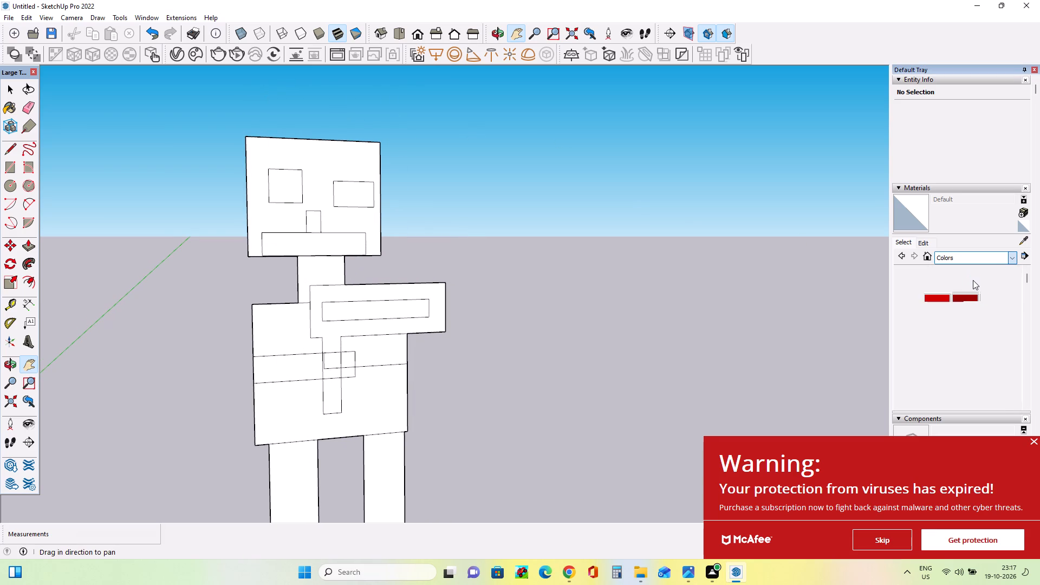
scroll(973, 280, down, 8)
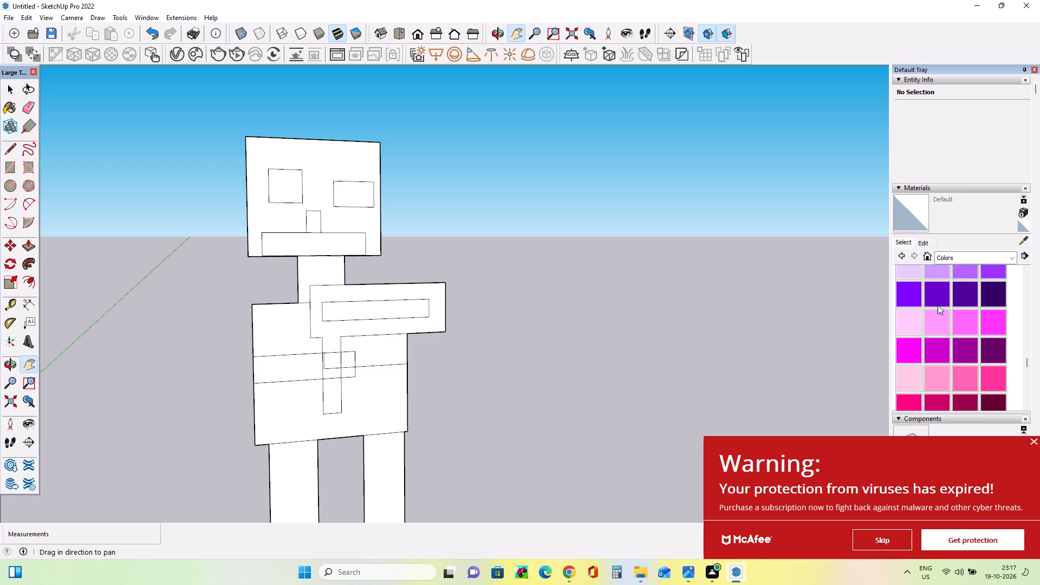
scroll(944, 303, up, 1)
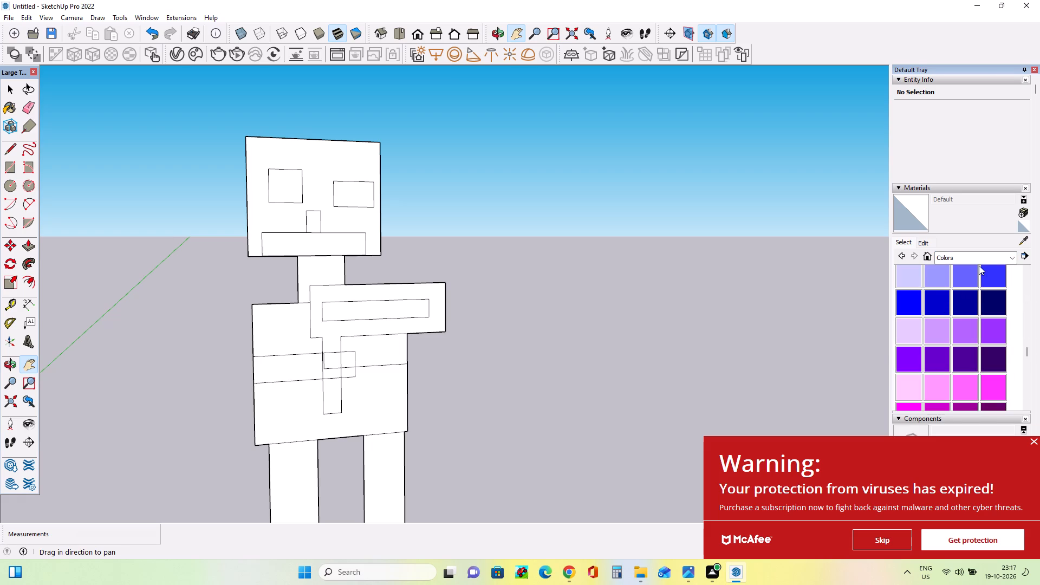
click(989, 301)
click(982, 292)
click(376, 468)
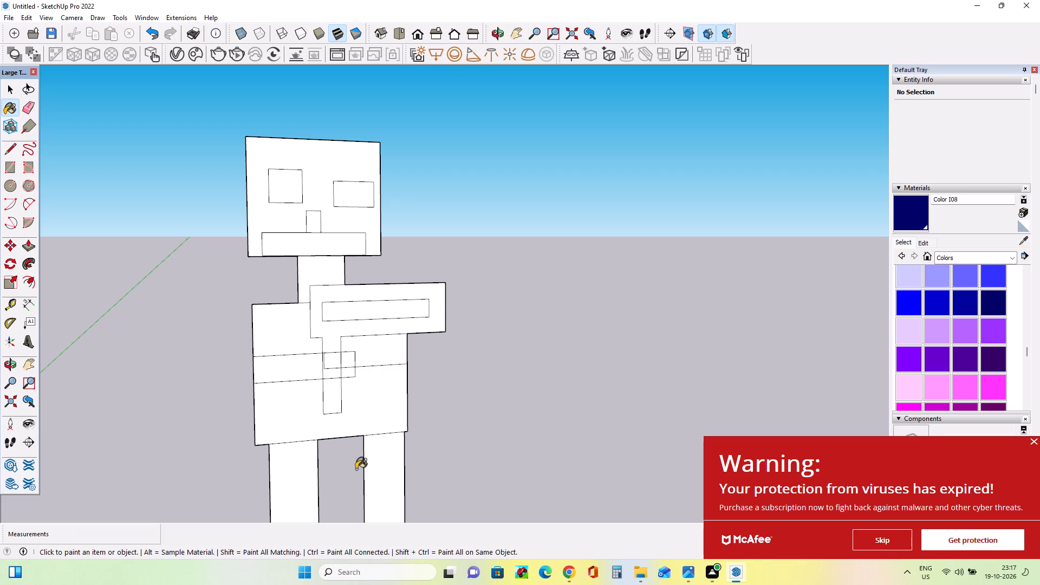
click(384, 468)
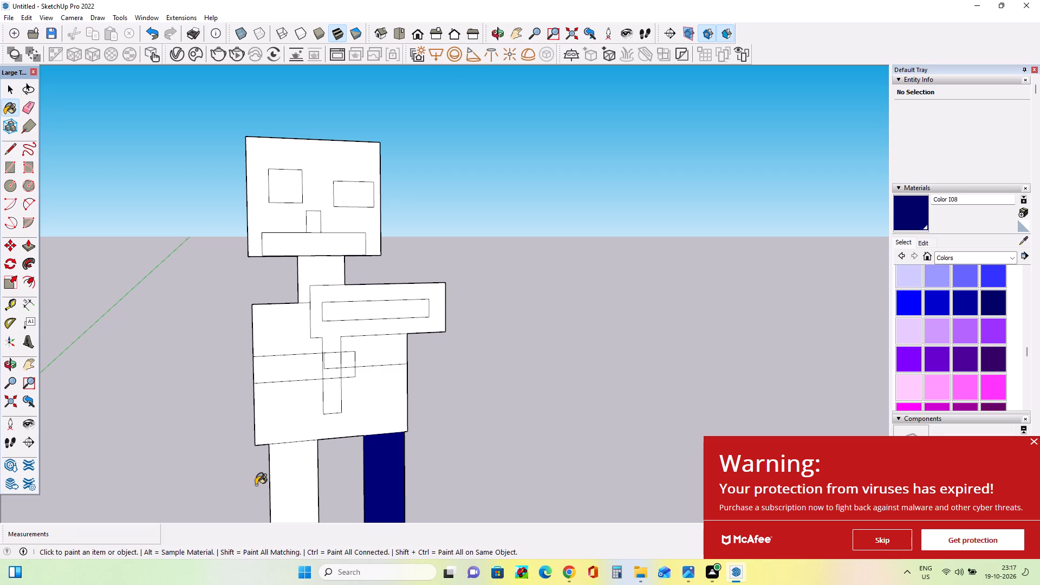
click(295, 485)
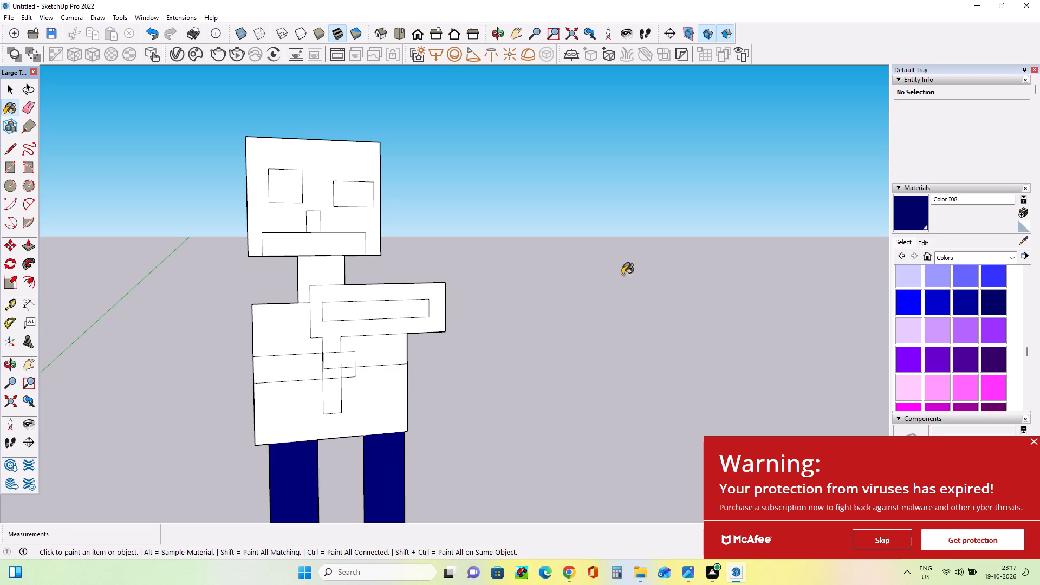
Paint the torso panel below the shoulder rectangle and the upper small overlap pieces beside it with pale yellow Color D02.
scroll(901, 269, down, 2)
scroll(922, 335, down, 1)
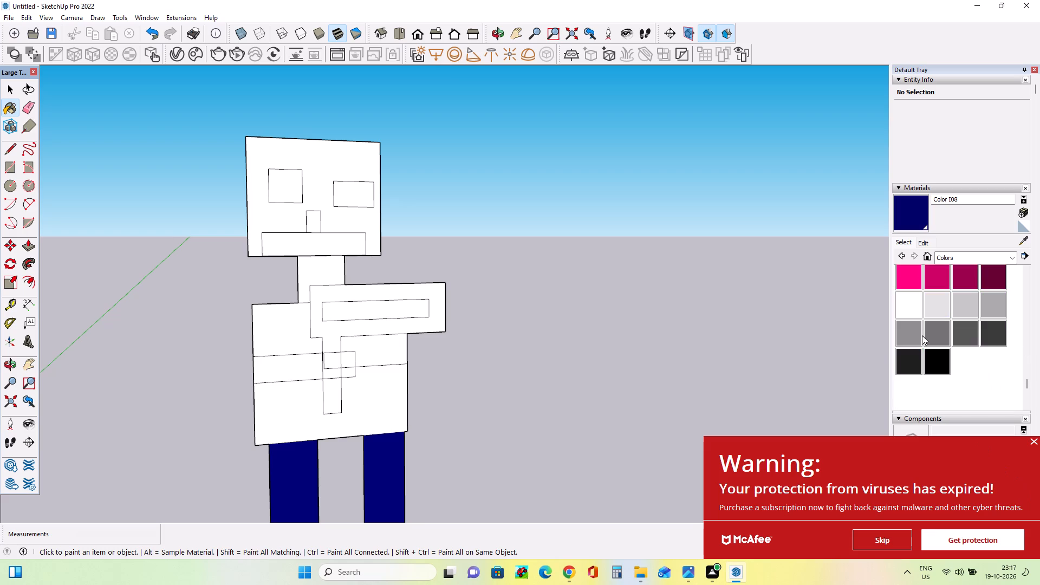
scroll(922, 335, down, 2)
scroll(914, 327, up, 2)
right_click(911, 318)
scroll(912, 317, up, 6)
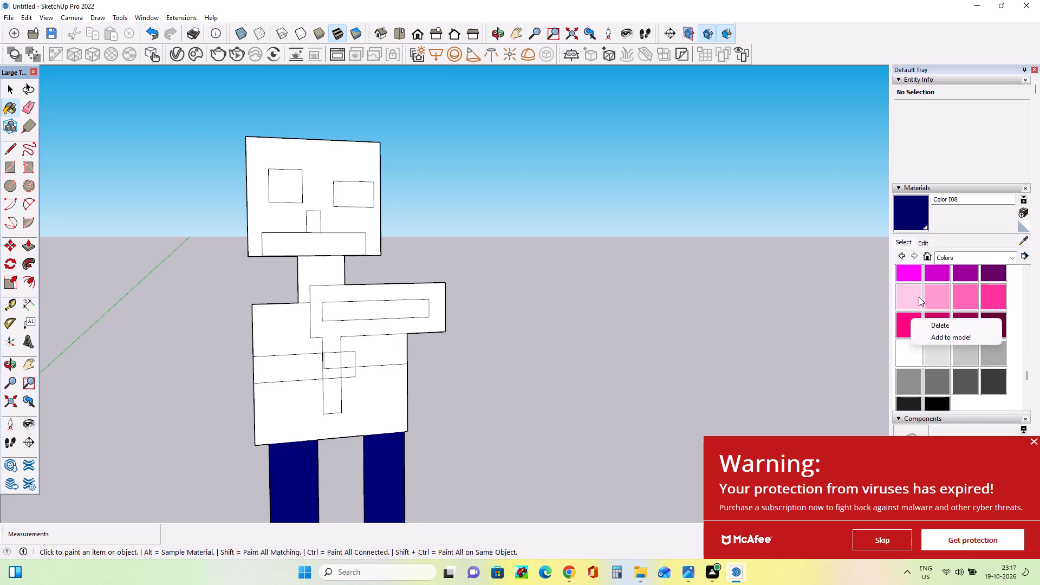
scroll(919, 297, up, 8)
click(913, 283)
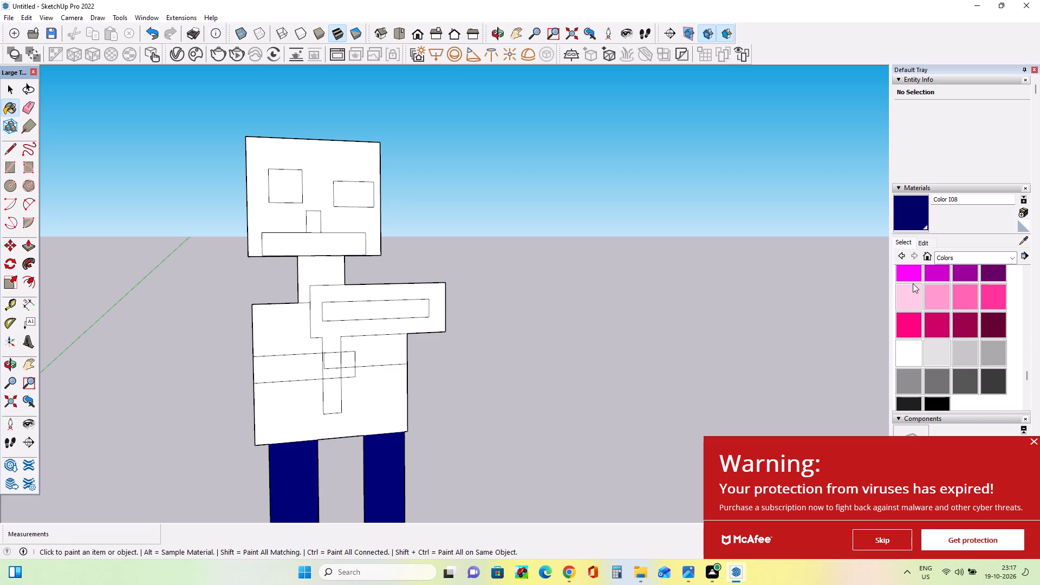
scroll(913, 283, up, 7)
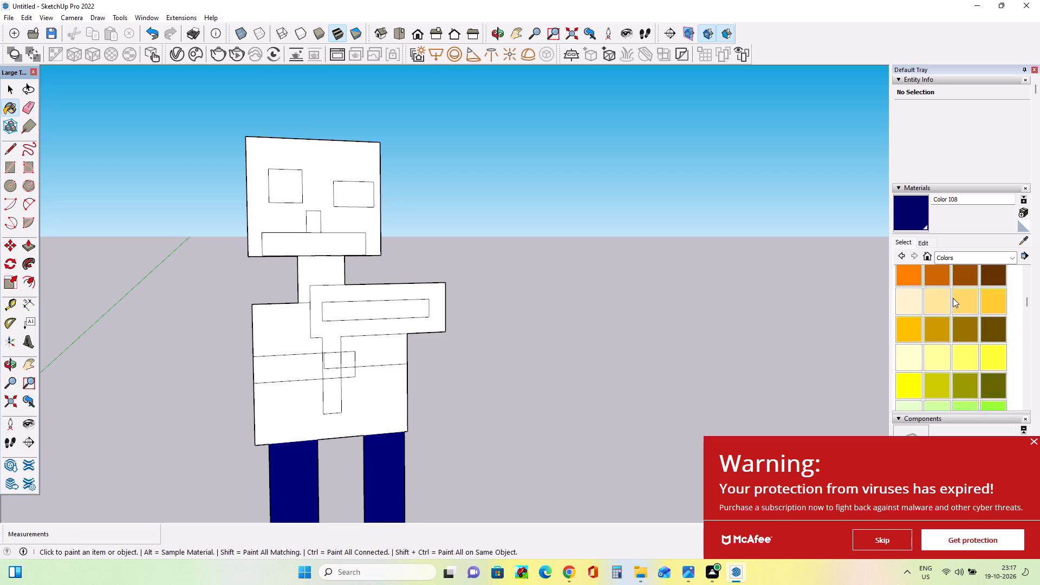
click(947, 304)
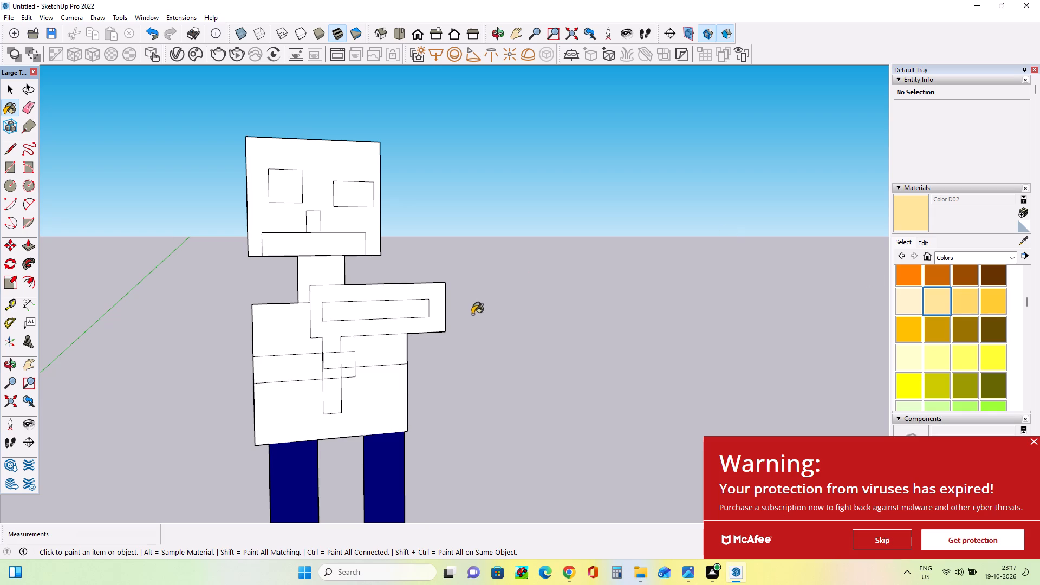
click(378, 356)
click(374, 357)
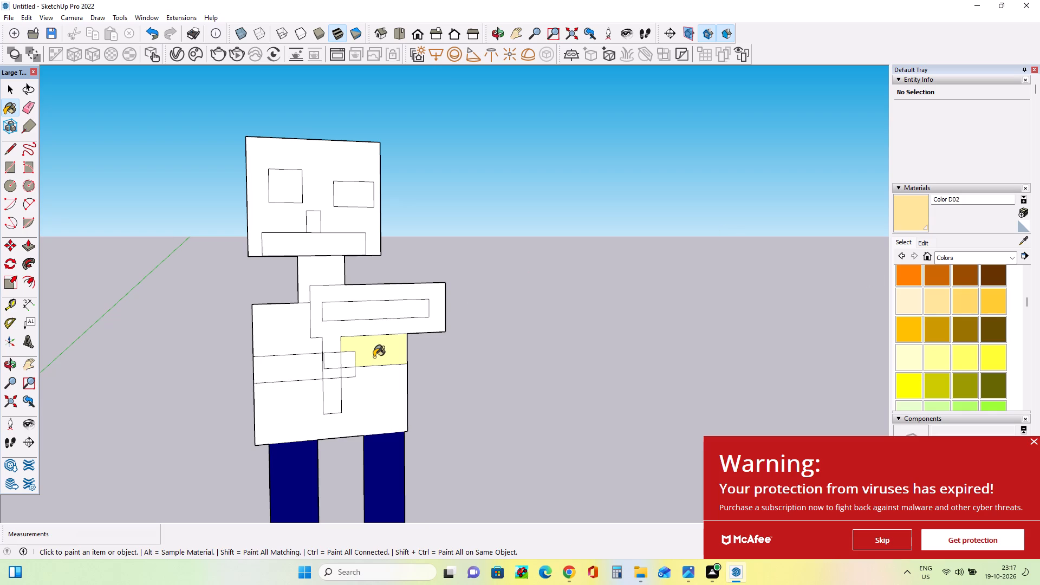
click(339, 364)
click(345, 363)
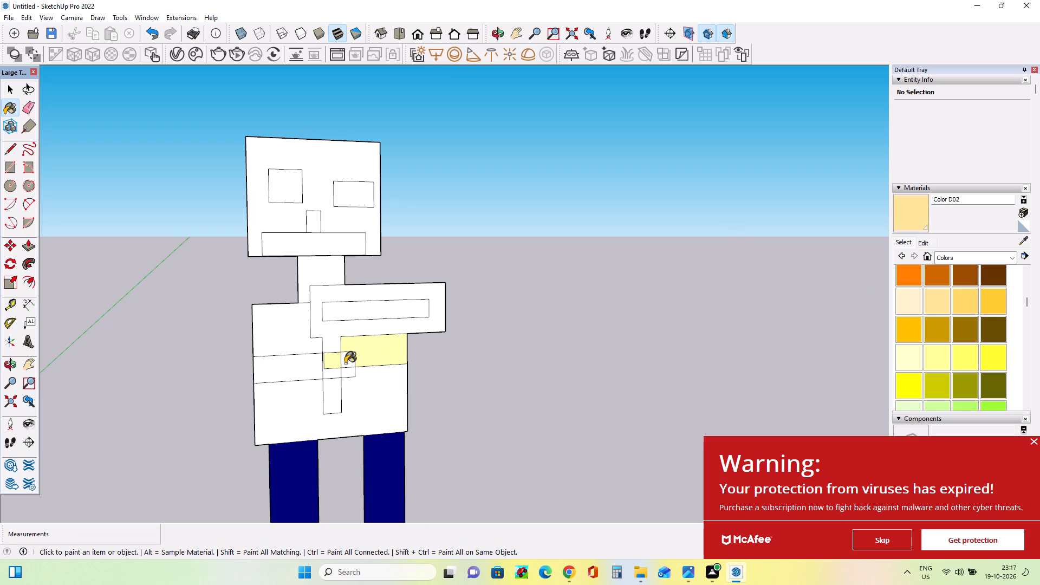
Paint the lower torso, the waist band and its remaining overlap pieces with the same Color D02.
click(290, 384)
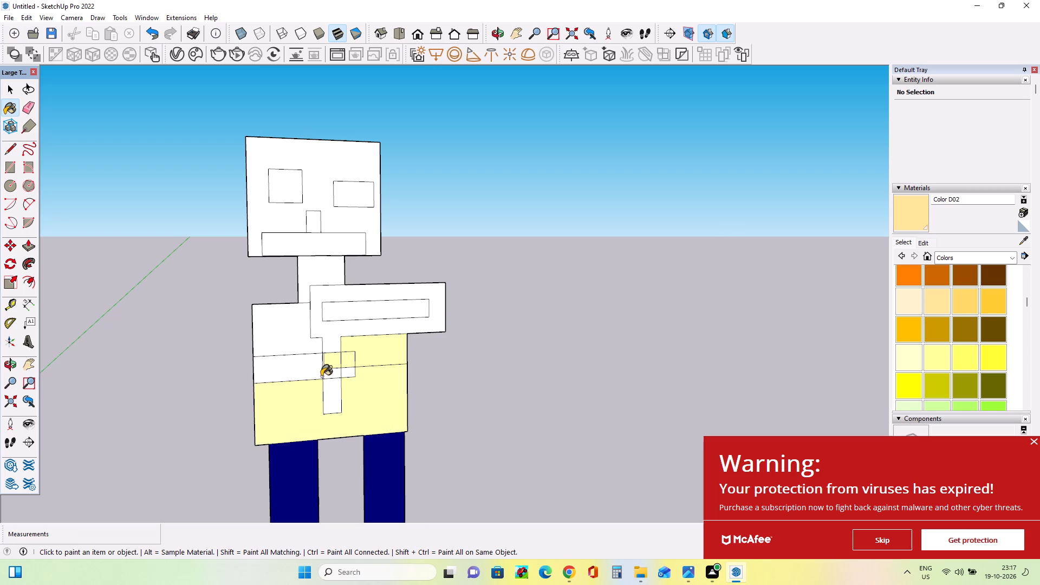
click(318, 373)
drag(329, 376, 346, 380)
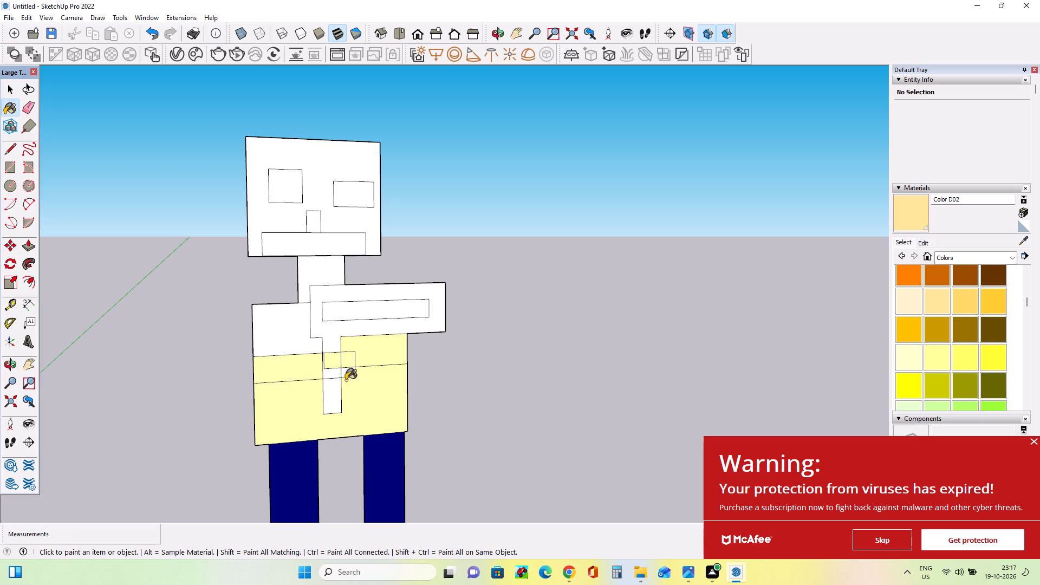
drag(346, 380, 347, 380)
click(333, 370)
click(333, 370)
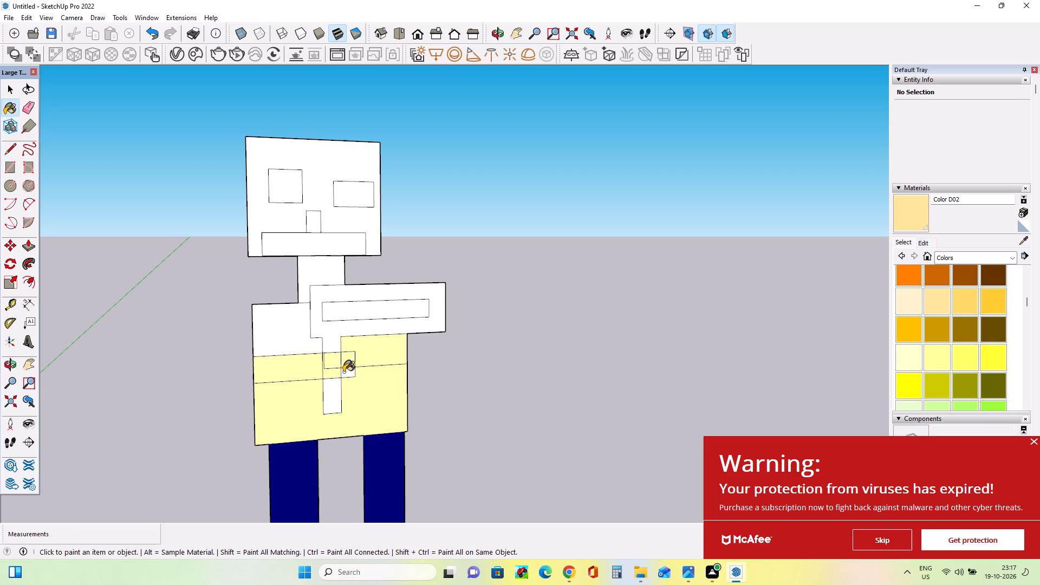
click(343, 372)
Paint the lower torso and the upper-left chest face with turquoise Color H06.
scroll(1002, 359, down, 3)
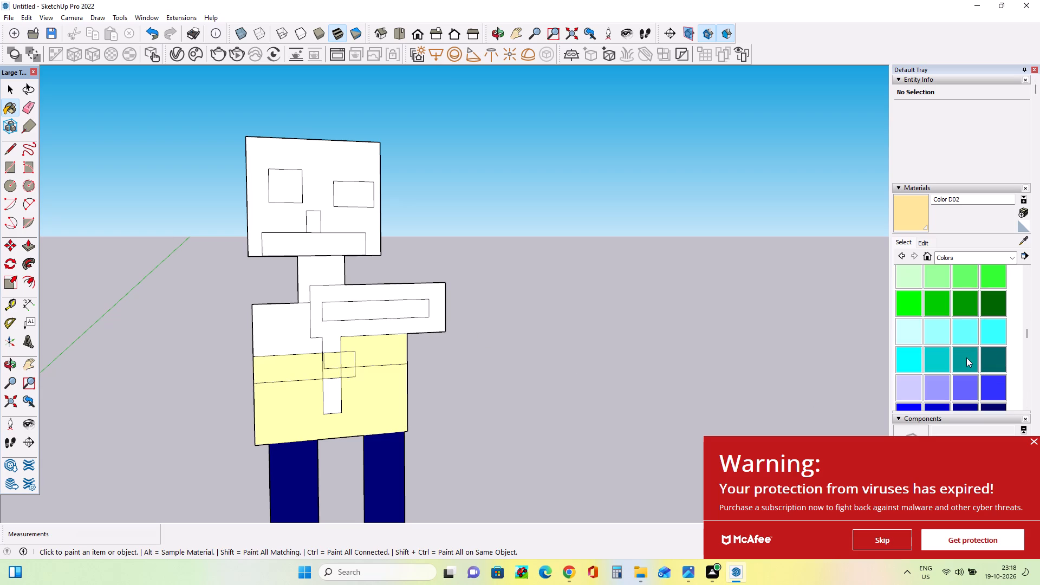
click(942, 363)
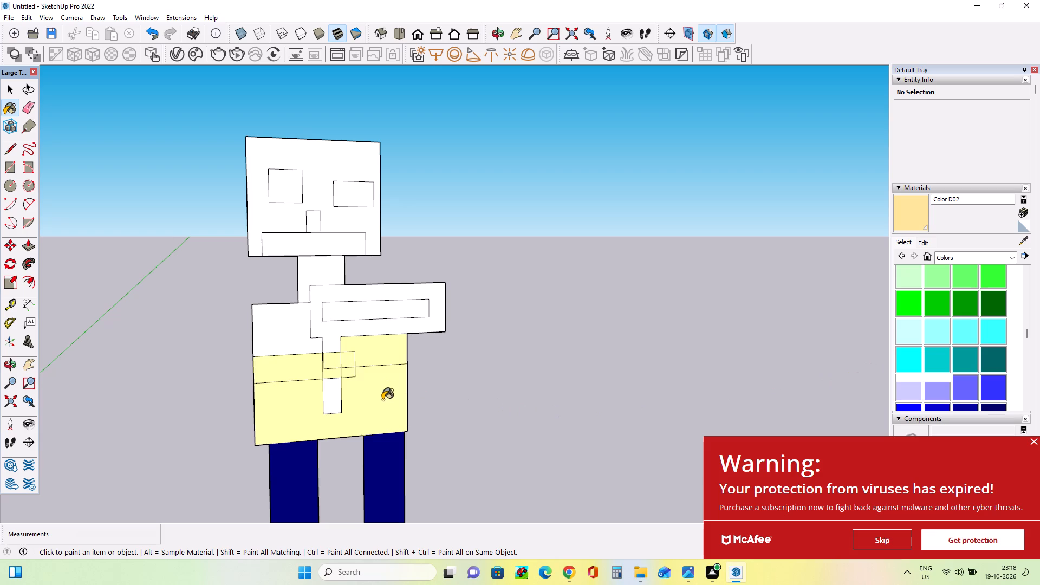
click(382, 400)
click(309, 333)
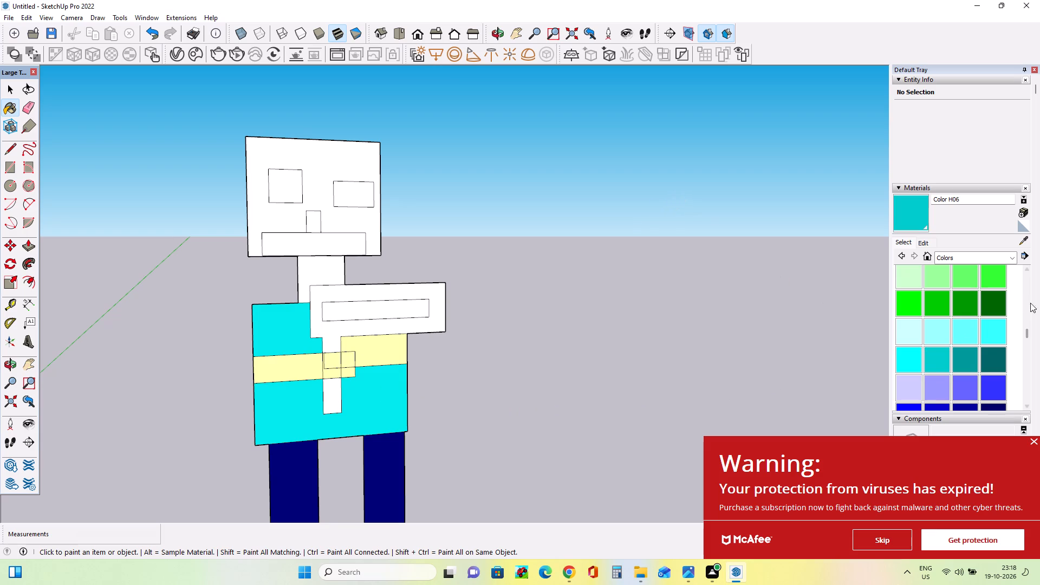
Paint the shoulder rectangle, its long inner rectangle and the hanging vertical strip with grey Color M03.
scroll(972, 336, down, 6)
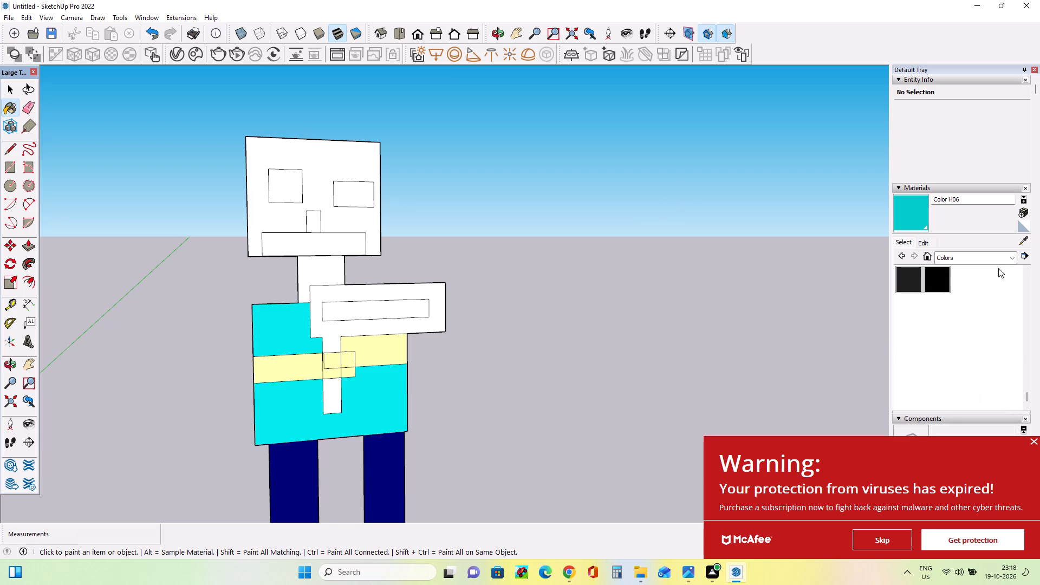
scroll(894, 284, up, 3)
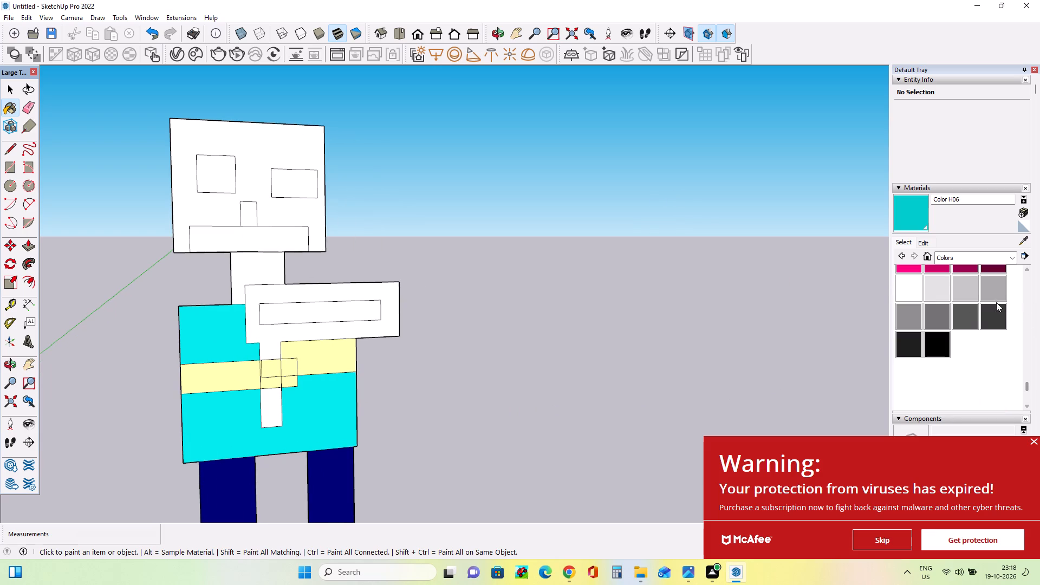
click(992, 300)
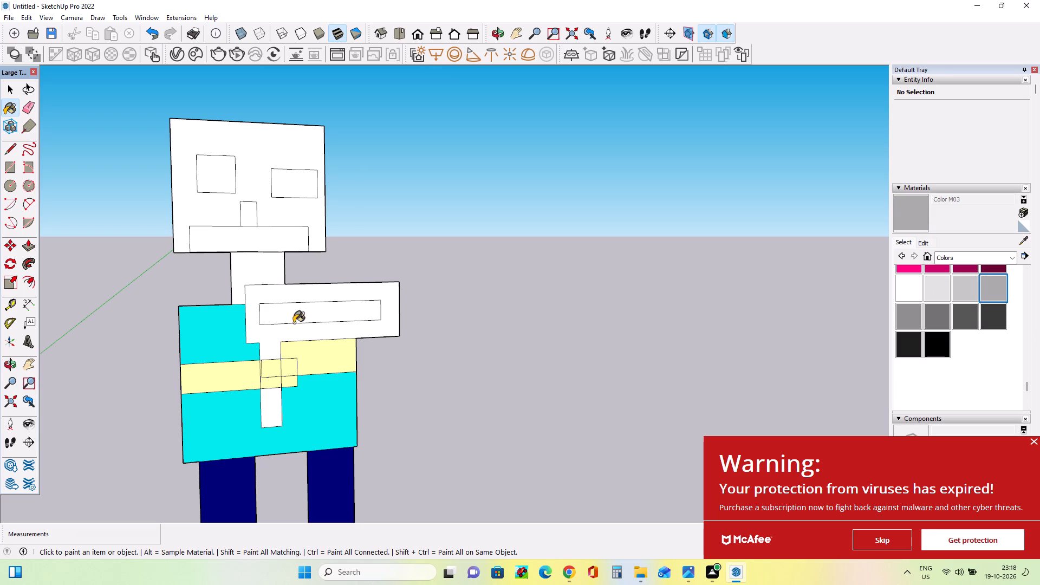
click(290, 327)
click(264, 402)
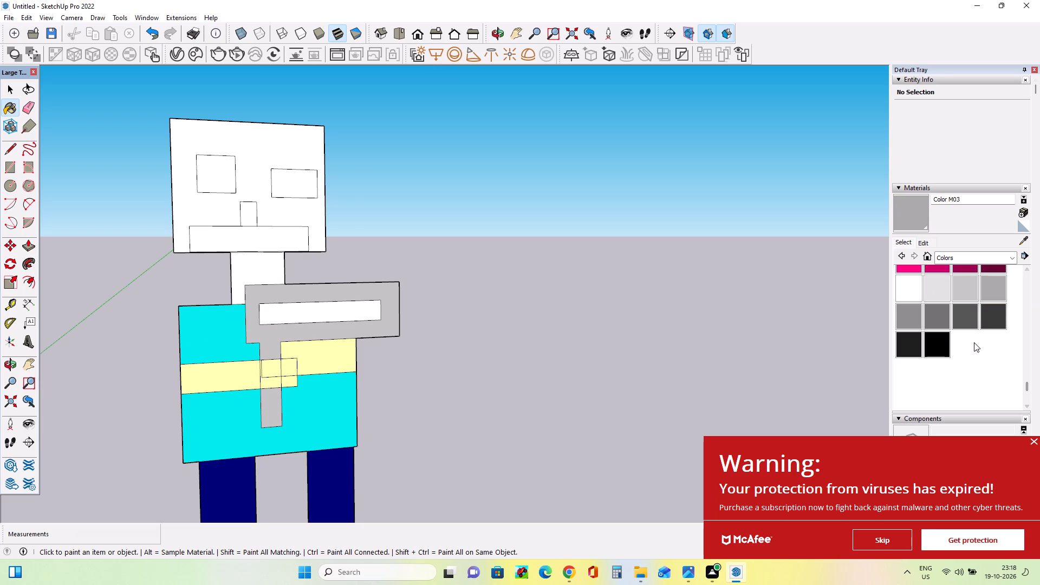
click(333, 314)
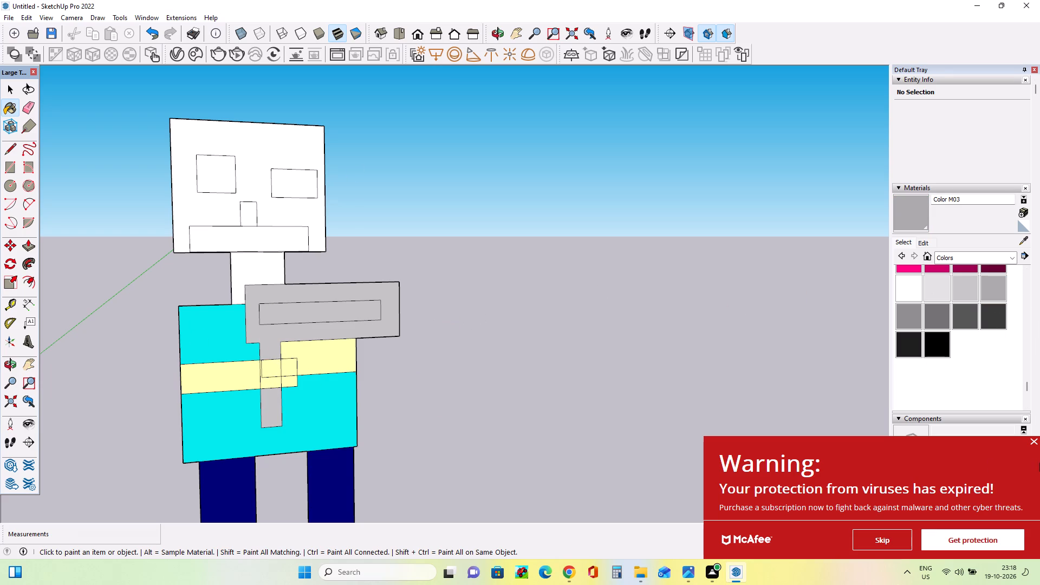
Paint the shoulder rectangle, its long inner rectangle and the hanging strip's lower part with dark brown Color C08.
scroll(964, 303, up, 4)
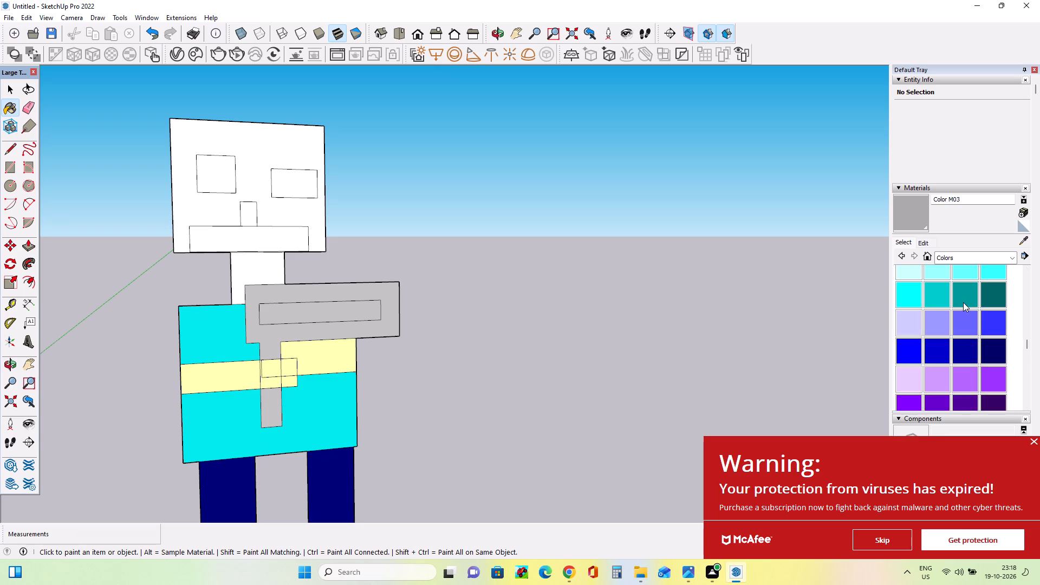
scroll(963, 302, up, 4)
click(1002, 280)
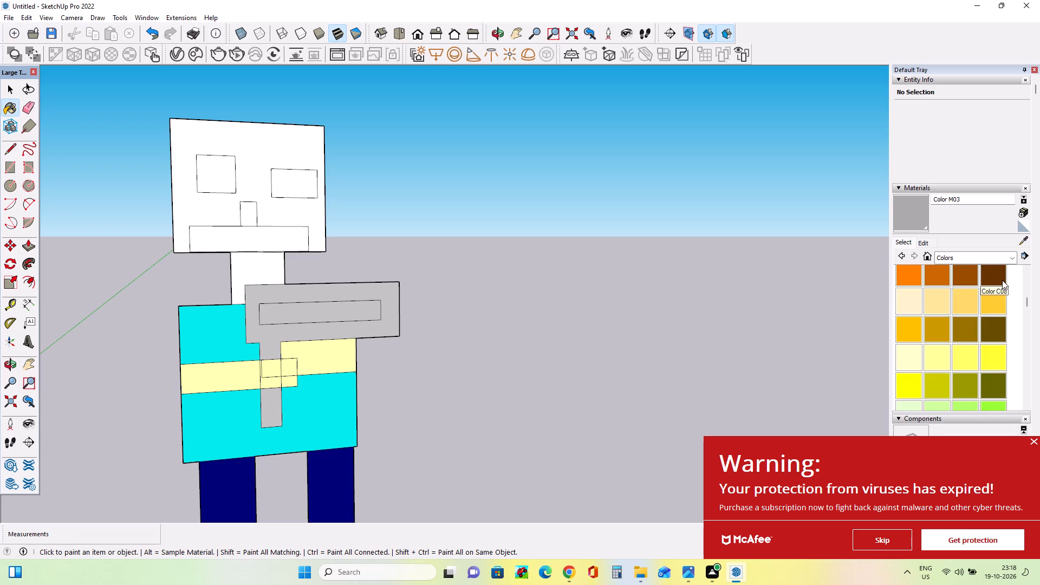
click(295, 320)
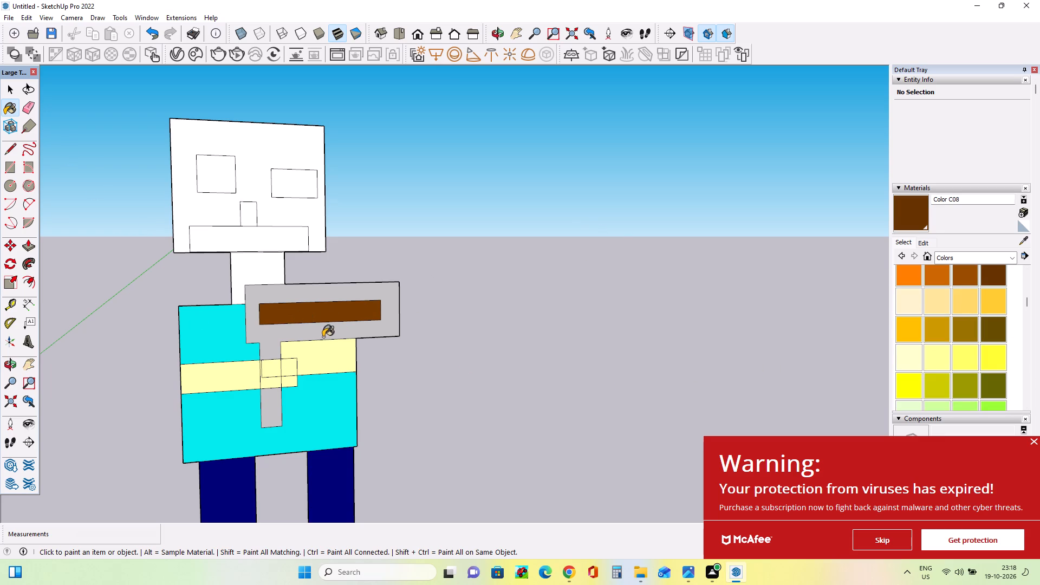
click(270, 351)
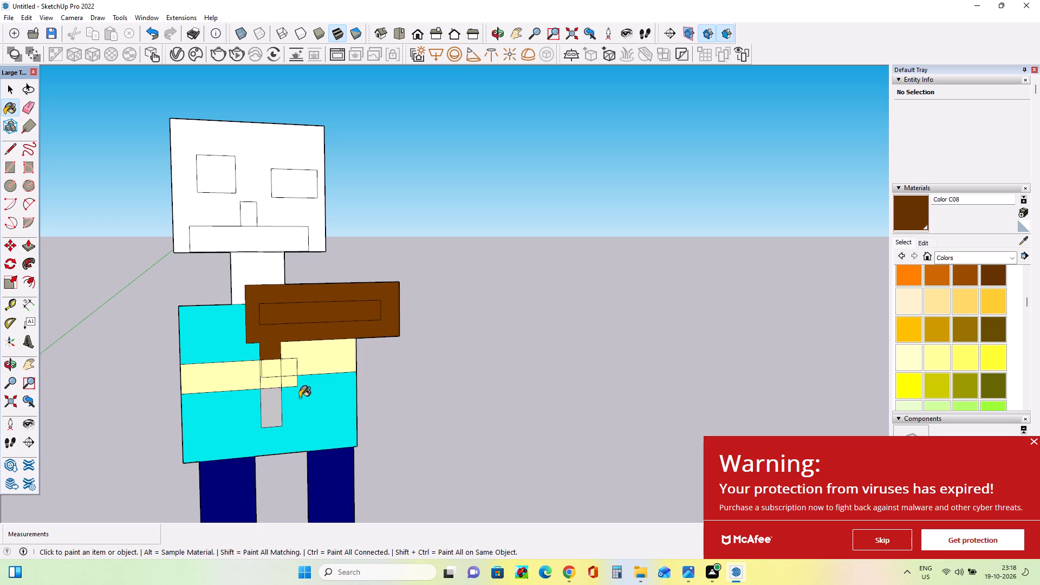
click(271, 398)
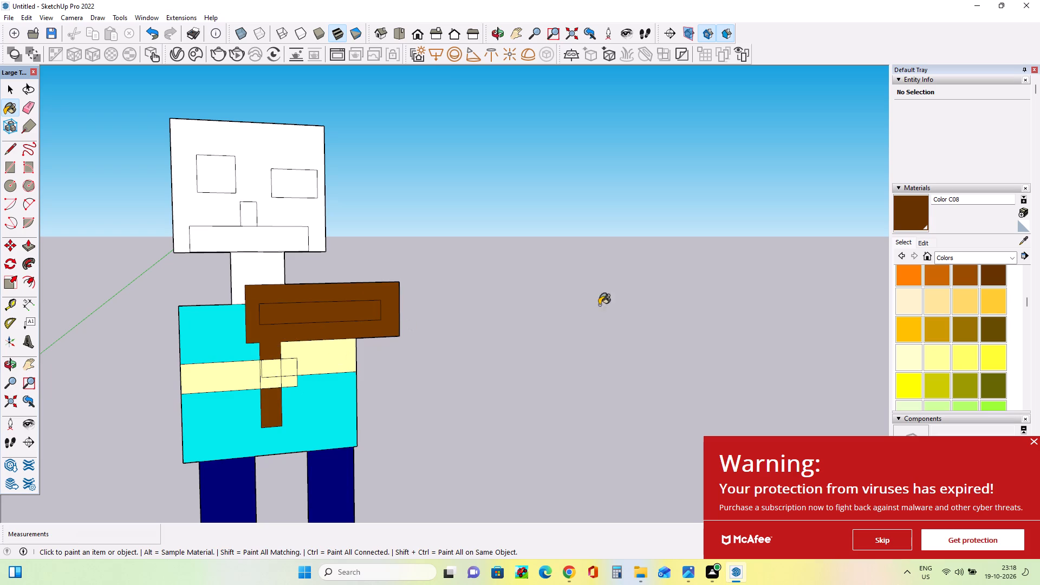
Paint the long inner rectangle of the shoulder block with black Color M09.
scroll(913, 296, down, 7)
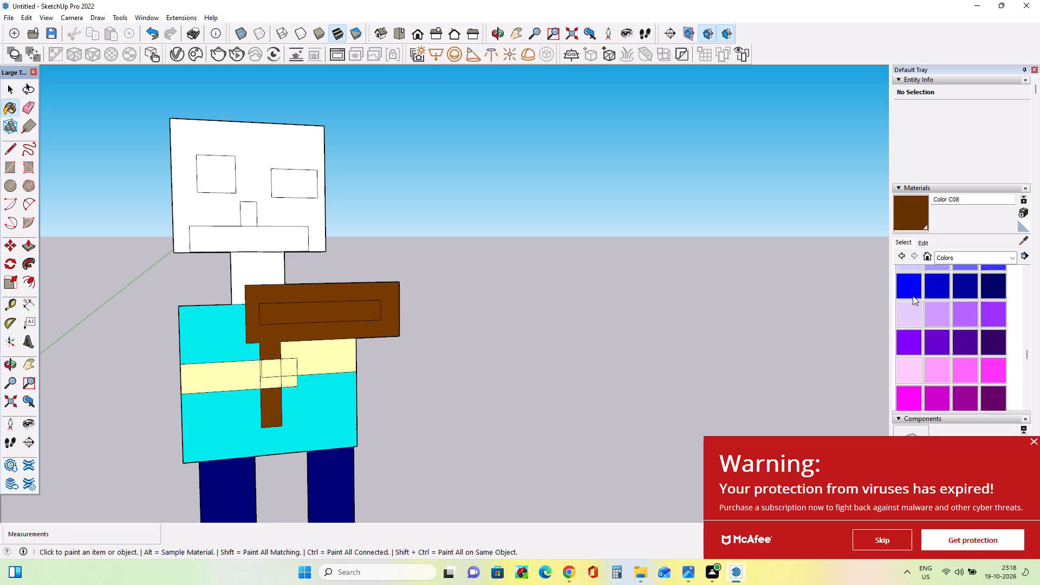
scroll(913, 296, down, 3)
scroll(918, 244, up, 1)
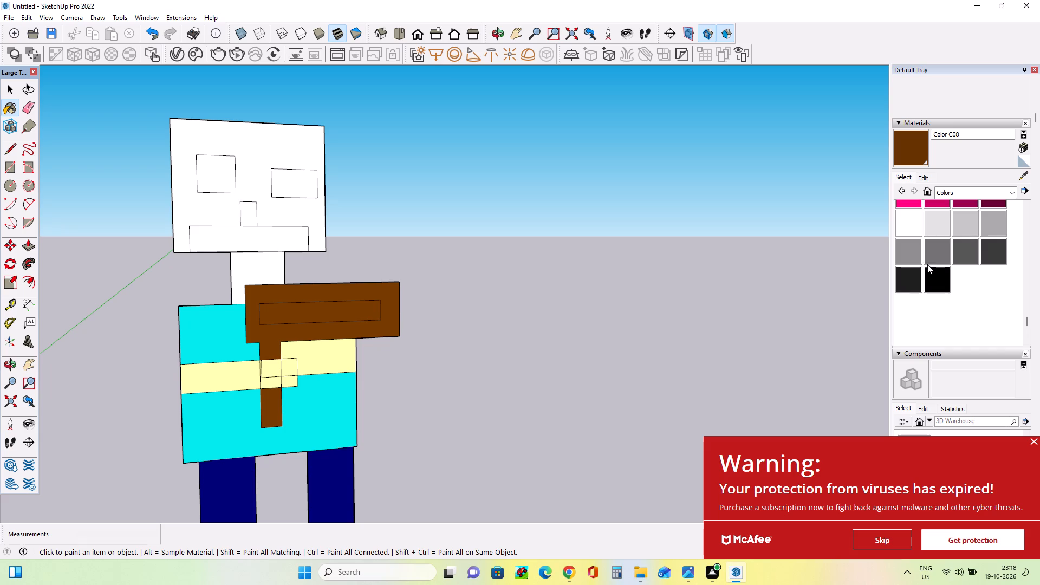
click(931, 285)
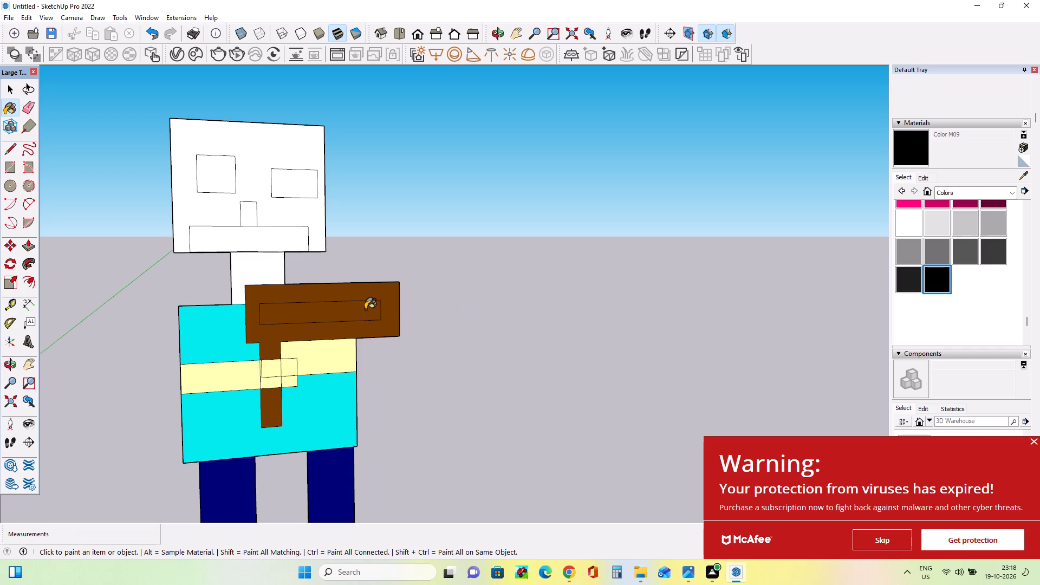
click(362, 314)
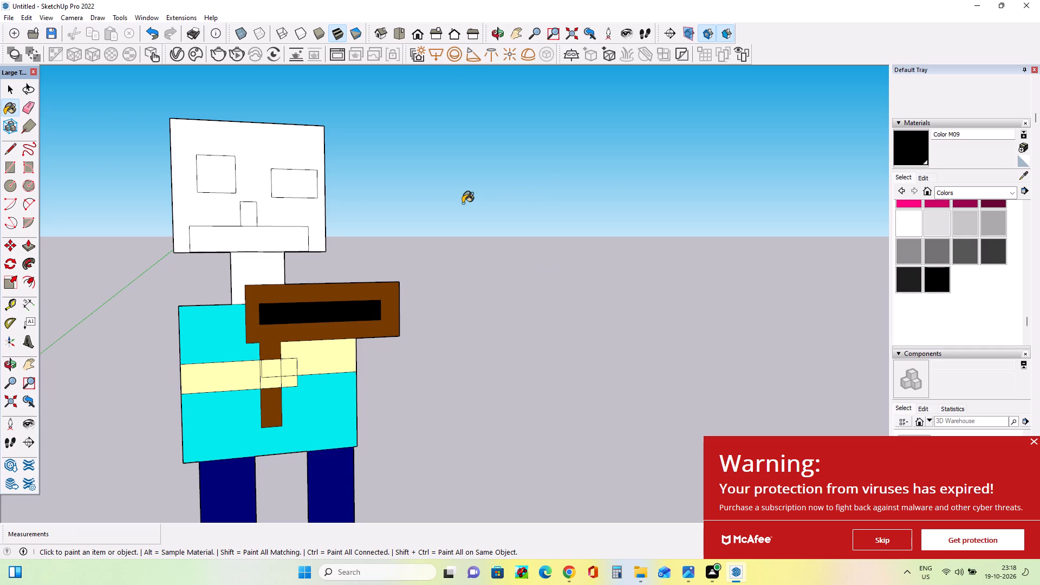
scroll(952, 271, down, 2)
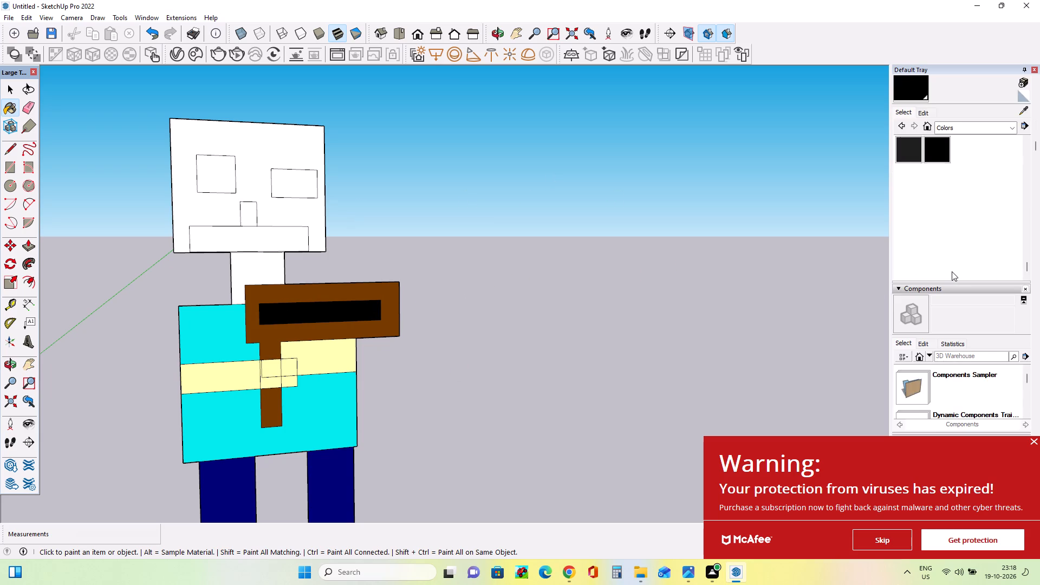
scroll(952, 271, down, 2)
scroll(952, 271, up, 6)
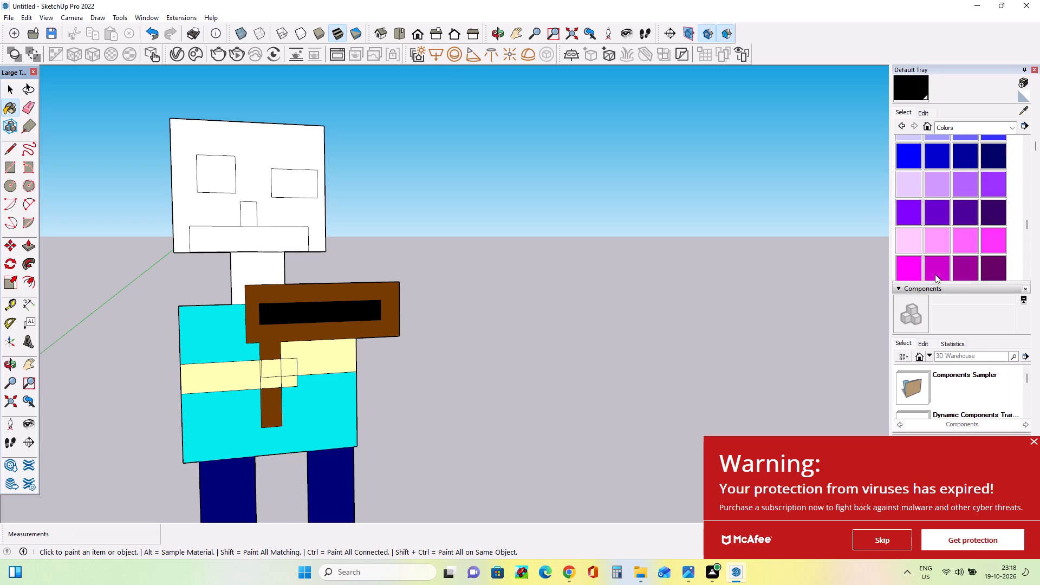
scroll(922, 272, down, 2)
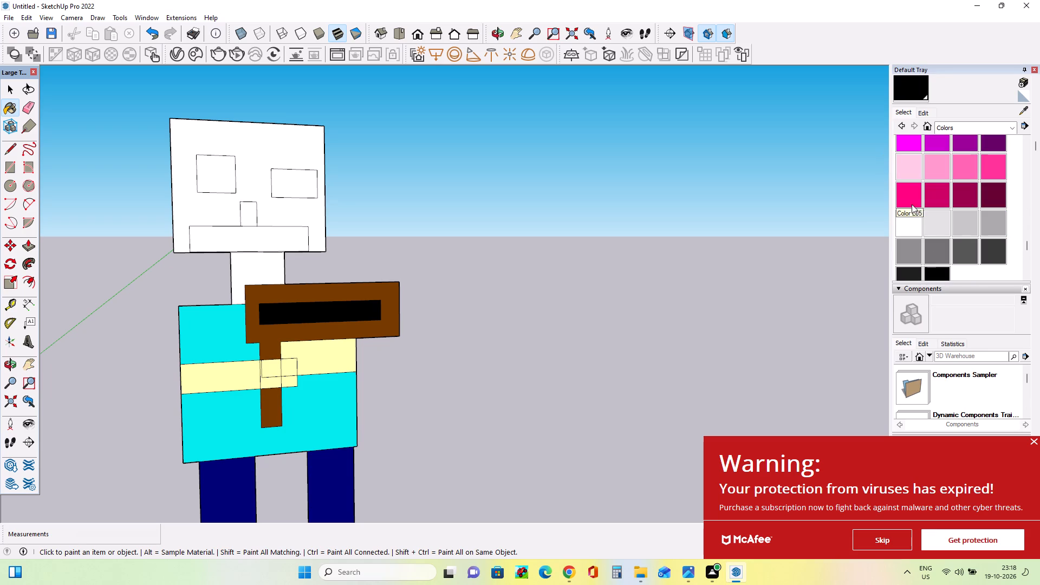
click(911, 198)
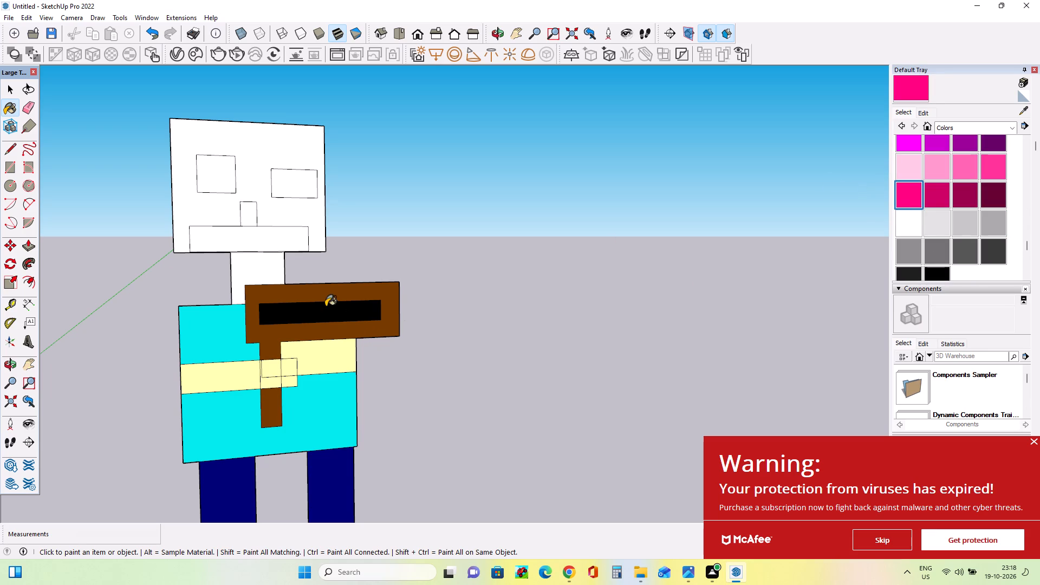
Paint the shoulder rectangle and the neck with pale yellow Color D02.
scroll(964, 229, down, 1)
scroll(964, 229, up, 5)
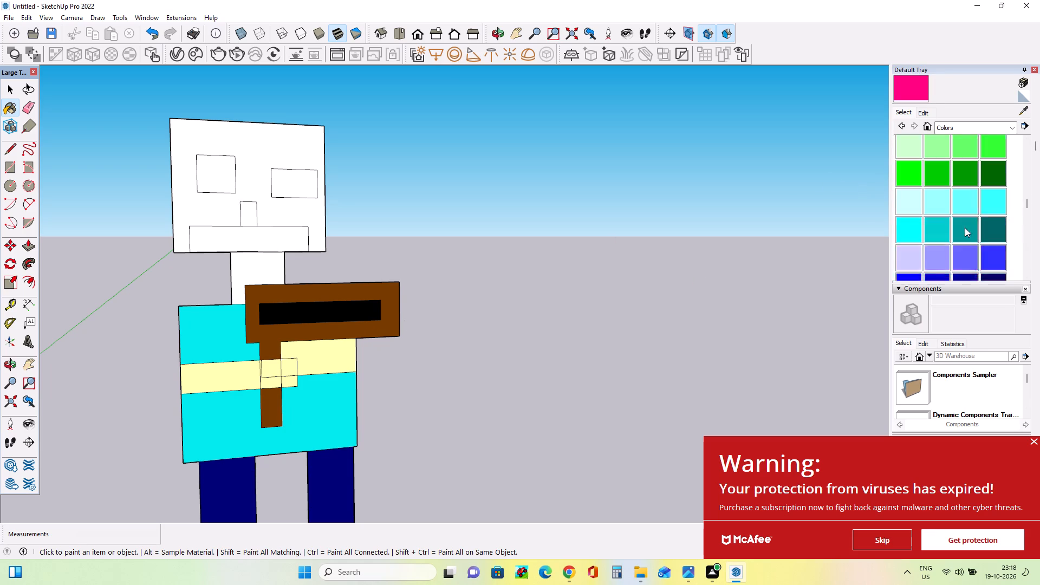
scroll(965, 227, up, 3)
click(965, 177)
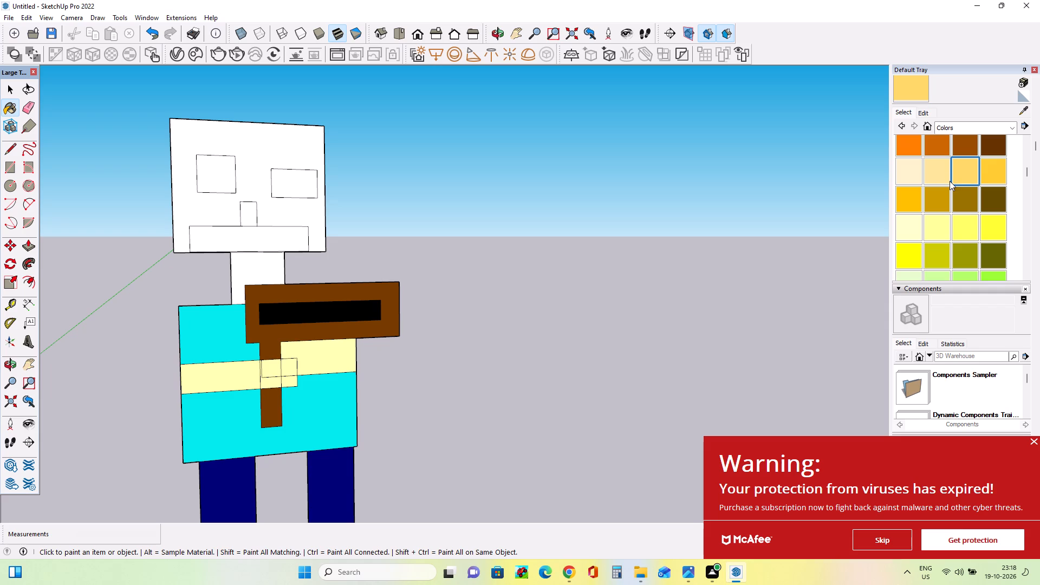
click(944, 175)
click(255, 287)
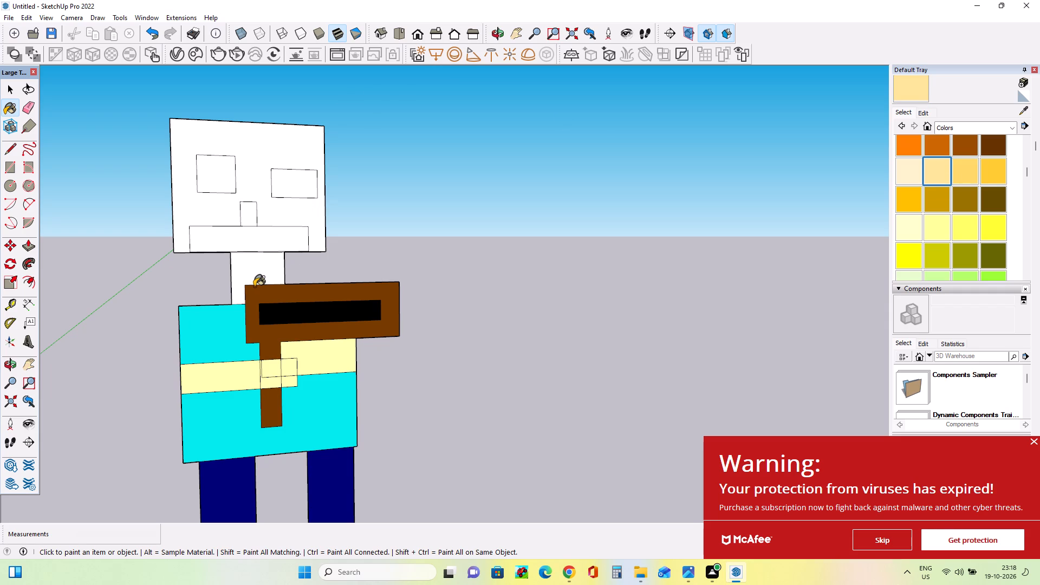
click(260, 264)
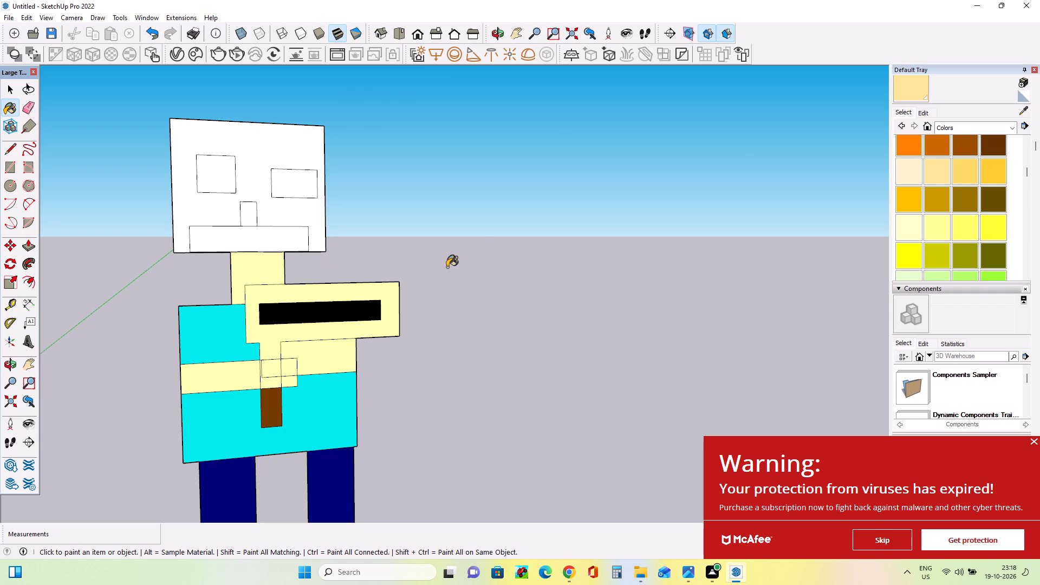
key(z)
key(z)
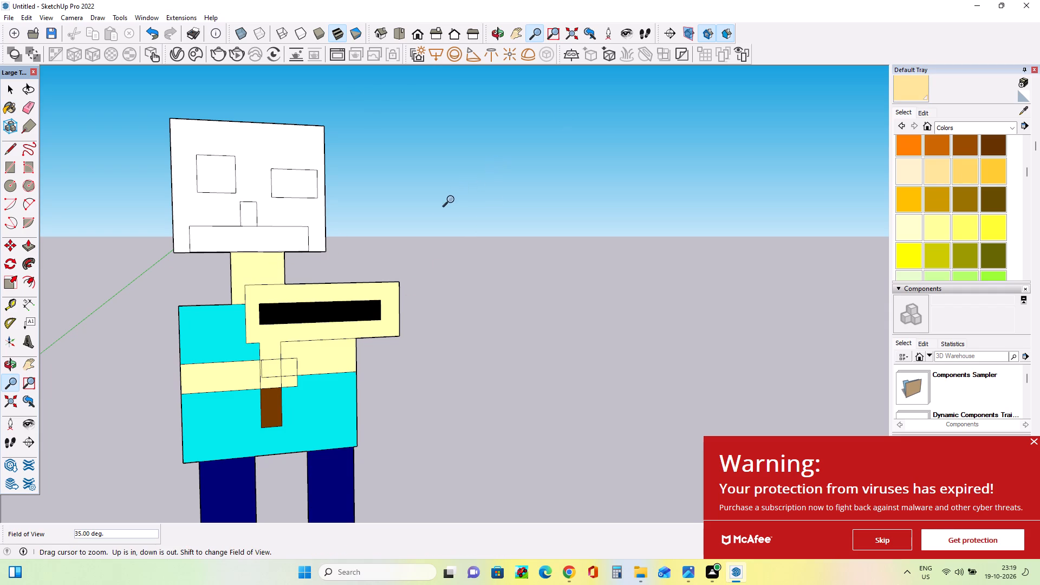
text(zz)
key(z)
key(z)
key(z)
Apply light yellow Color E02 to the neck below the head.
click(949, 225)
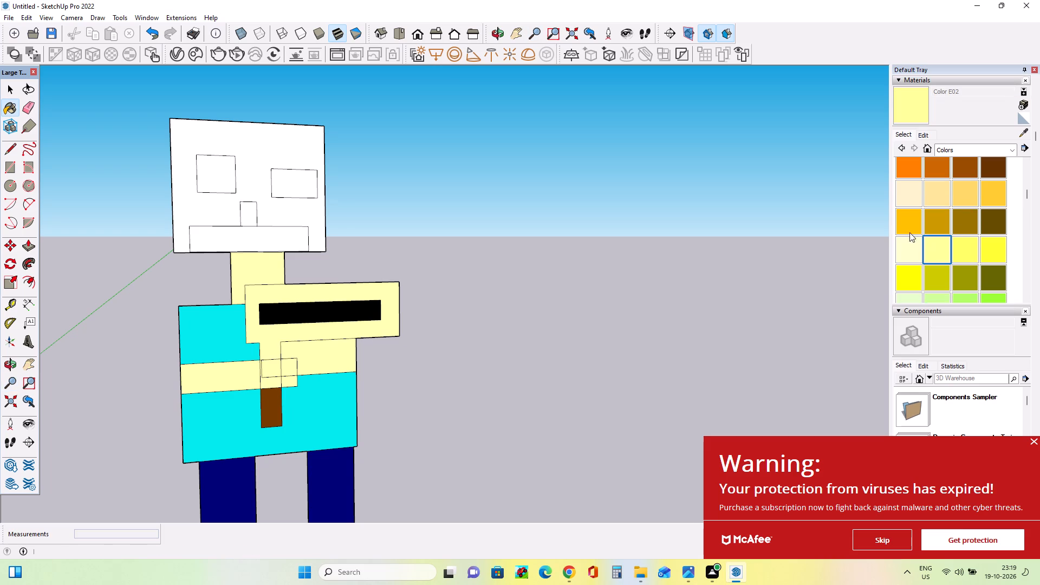
click(271, 280)
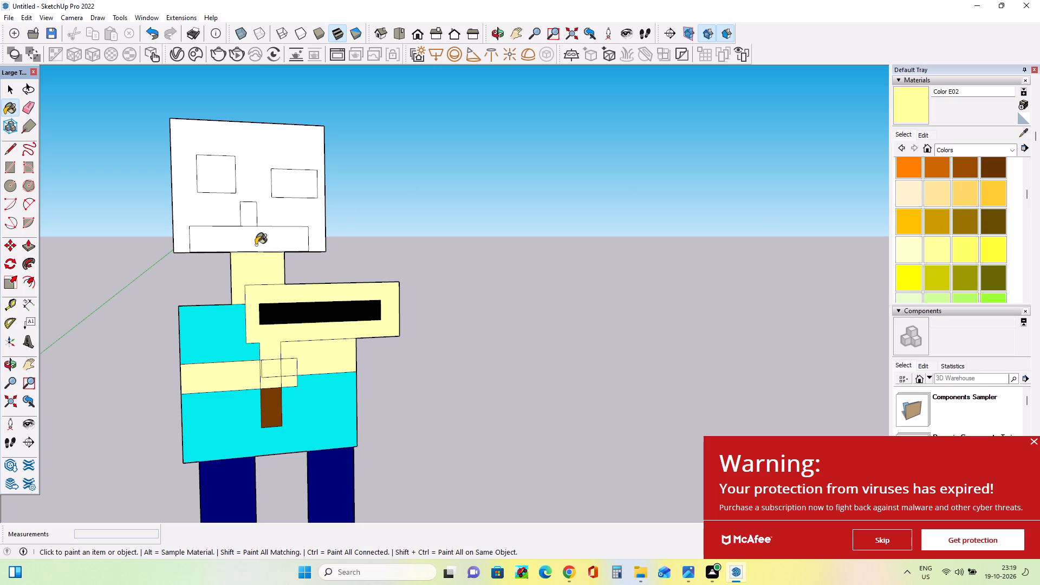
triple_click(257, 269)
drag(256, 272, 291, 259)
Paint the shoulder rectangle around the black inset and the hanging strip's lower part with brown Color C07.
click(965, 162)
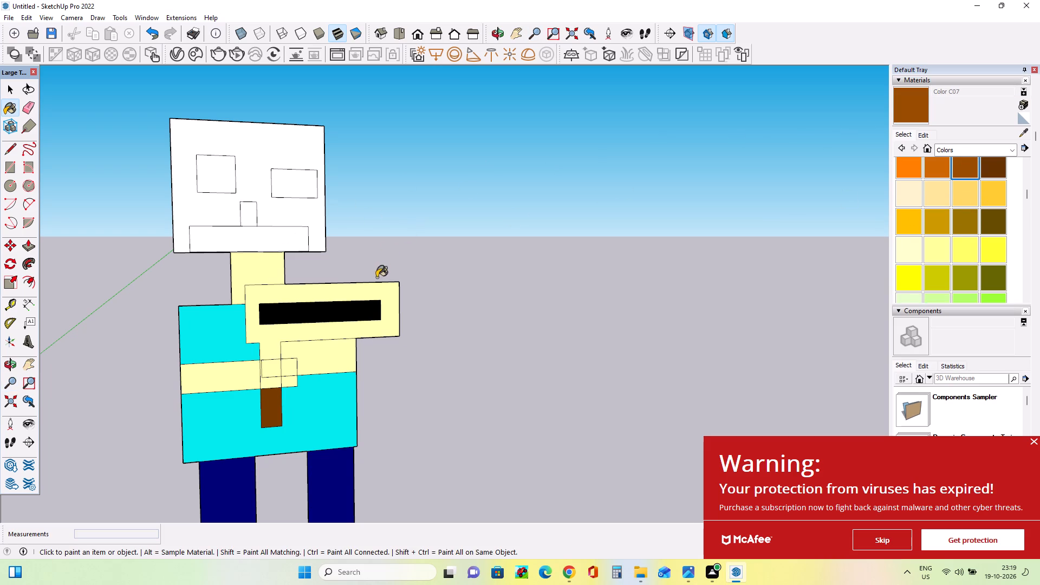
click(376, 294)
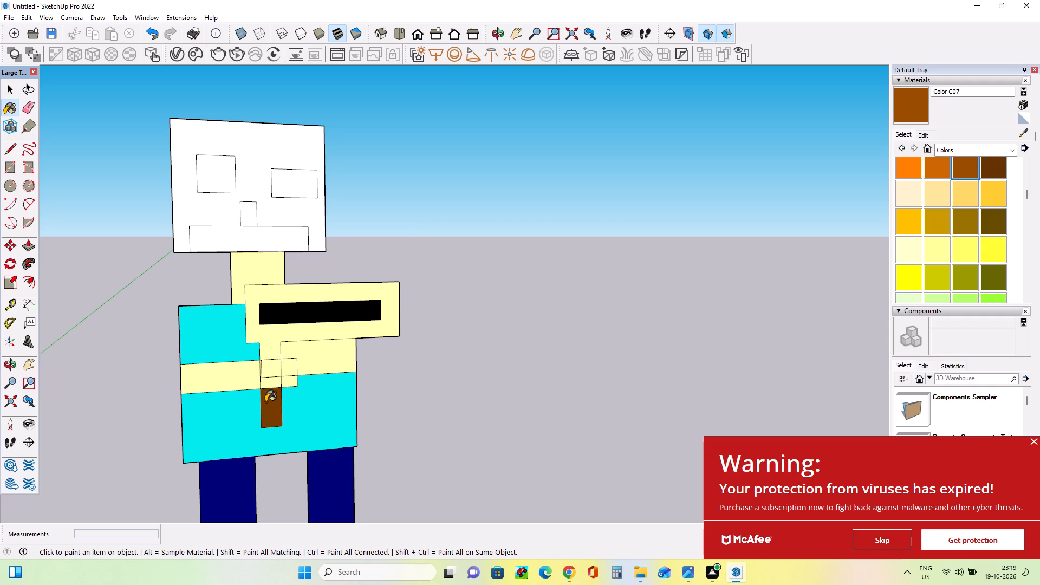
click(265, 402)
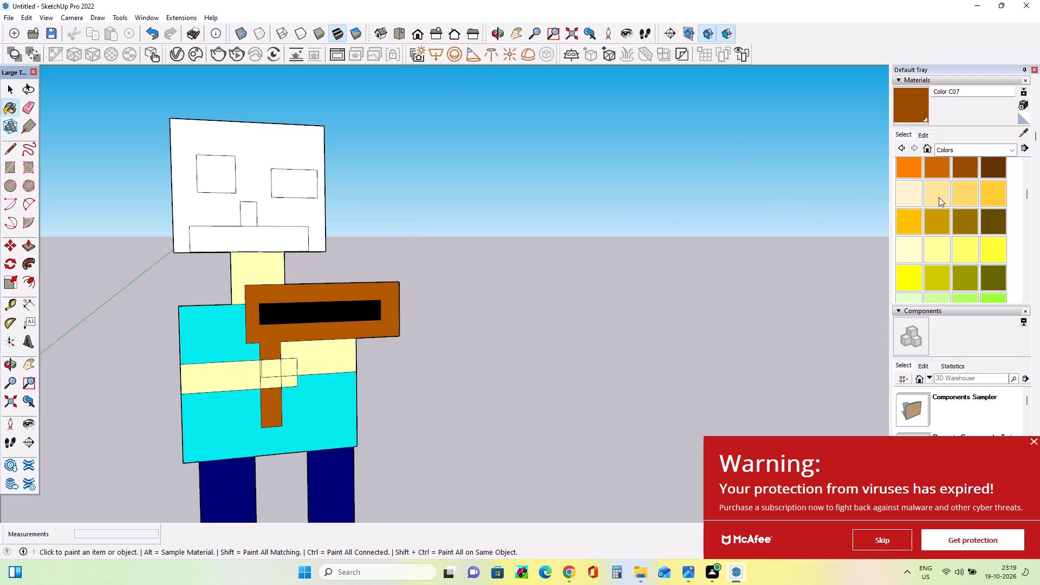
Paint the head face around the eyes, nose and mouth with pale yellow Color D02.
click(940, 197)
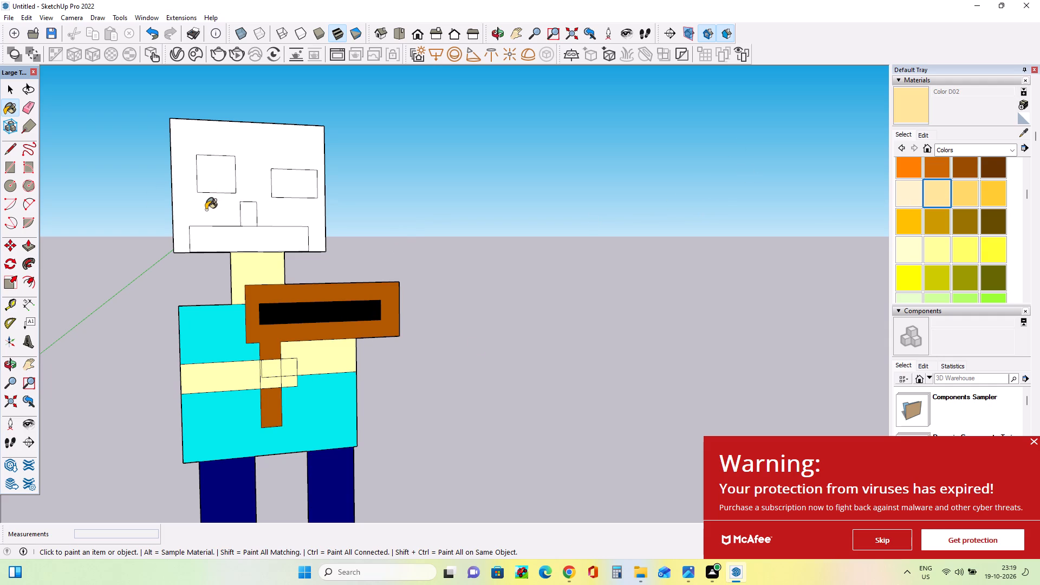
click(206, 210)
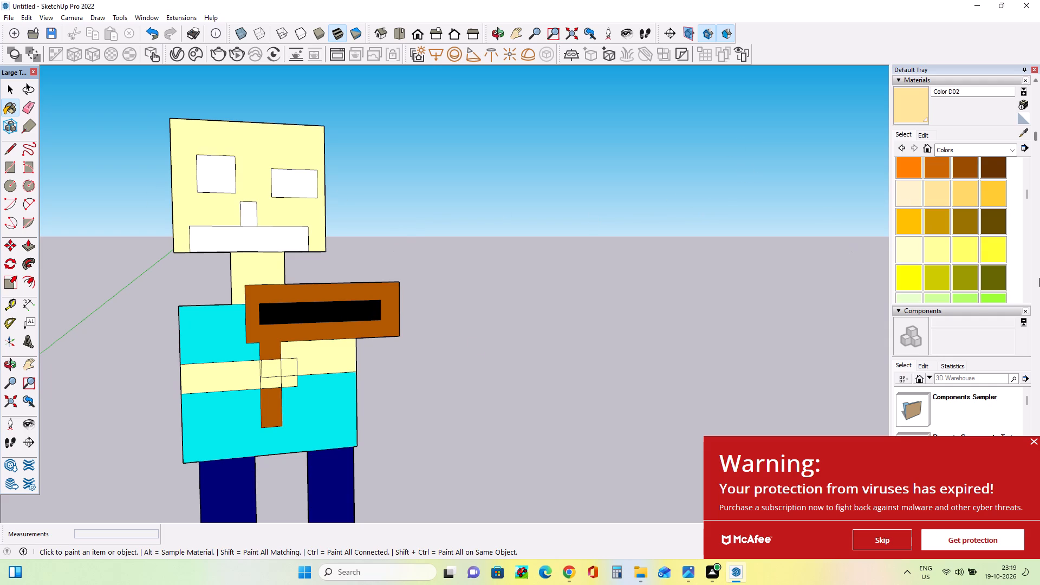
Paint both eye rectangles on the head with near-black Color M08.
scroll(988, 207, down, 2)
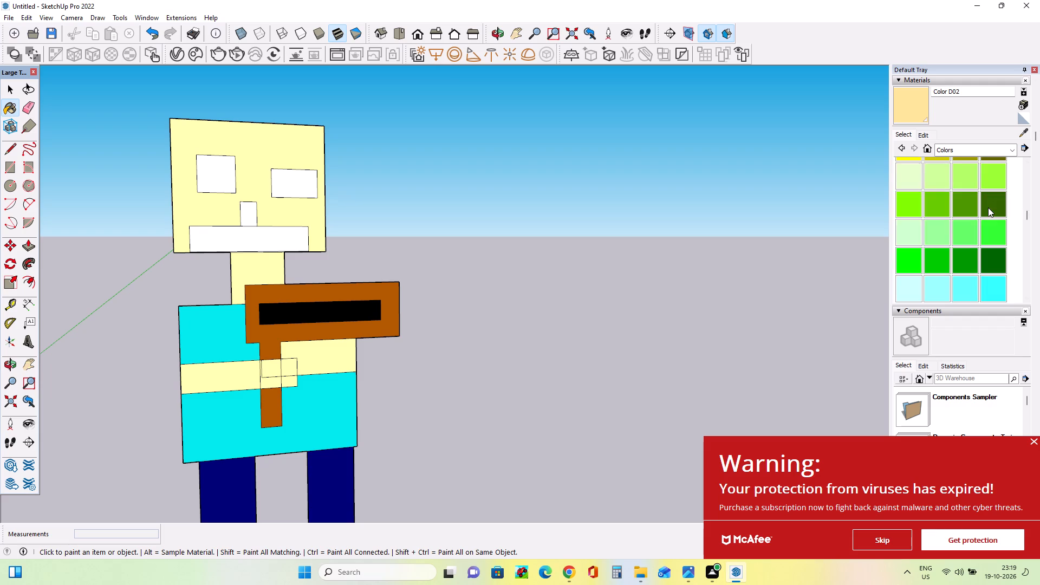
scroll(988, 207, down, 8)
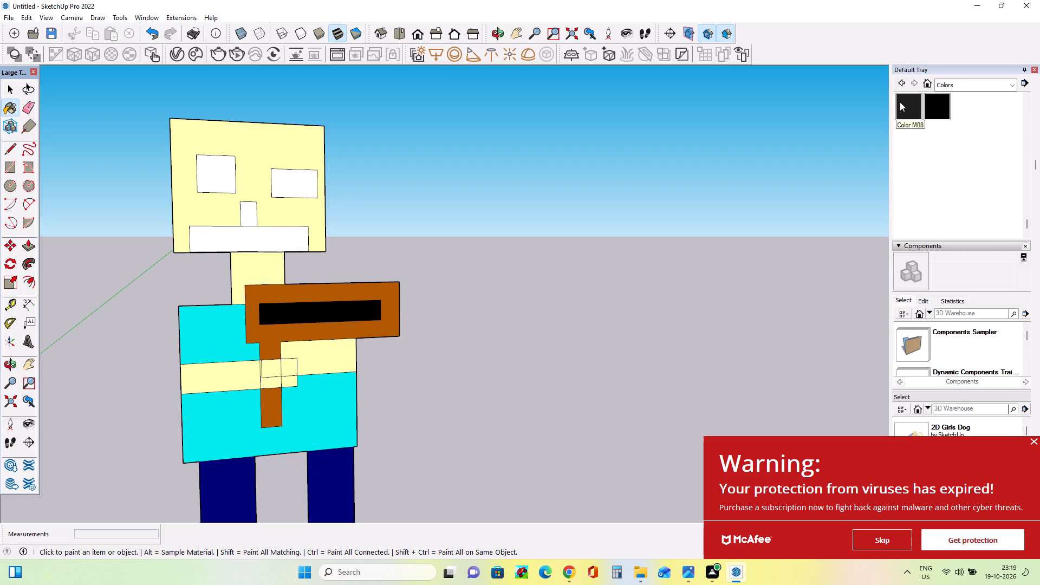
click(916, 109)
click(203, 175)
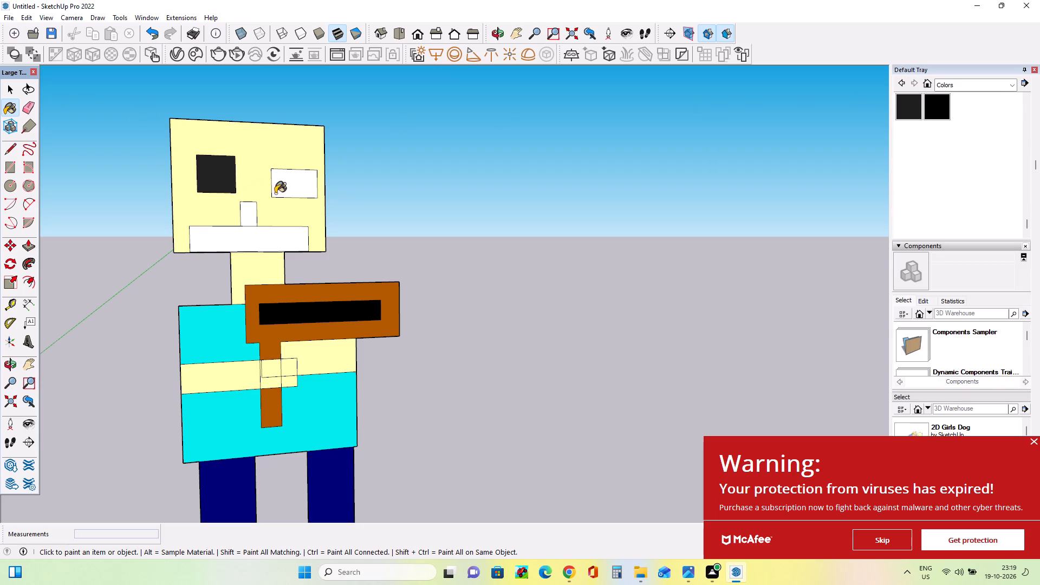
click(282, 192)
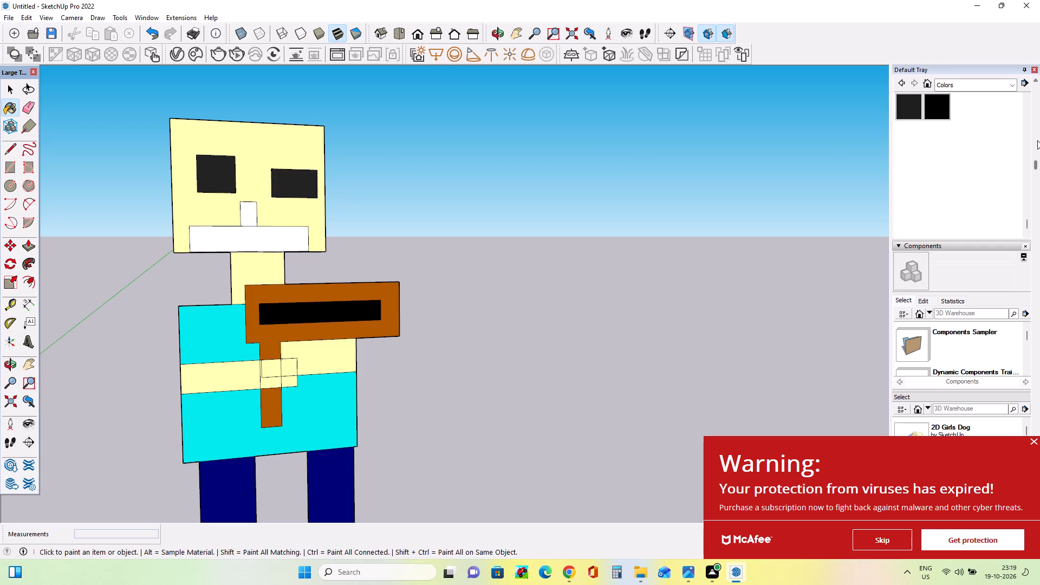
Paint the small nose rectangle above the mouth with purple Color K08.
scroll(1038, 140, up, 2)
scroll(1000, 282, up, 3)
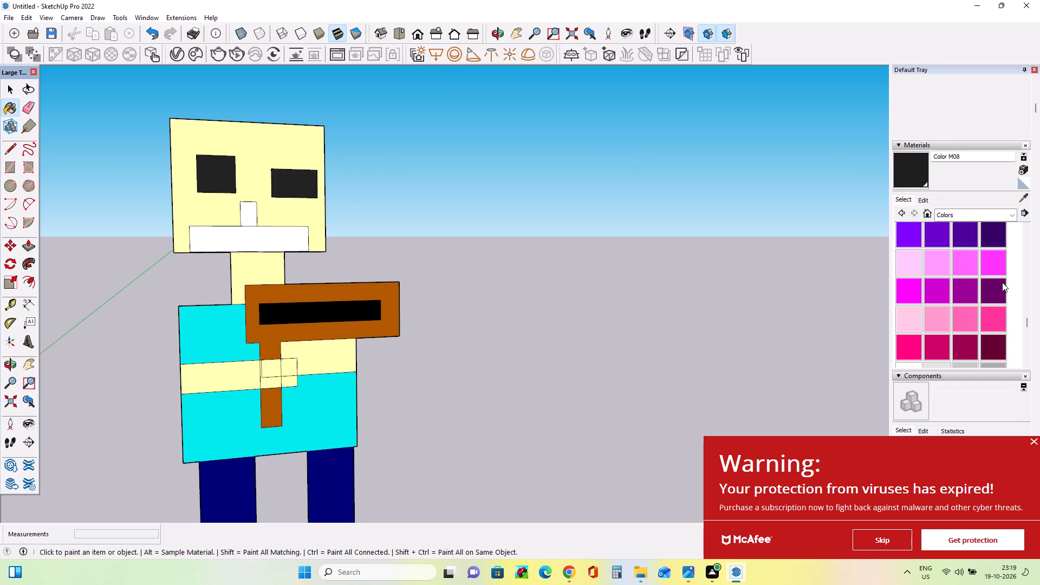
click(1002, 284)
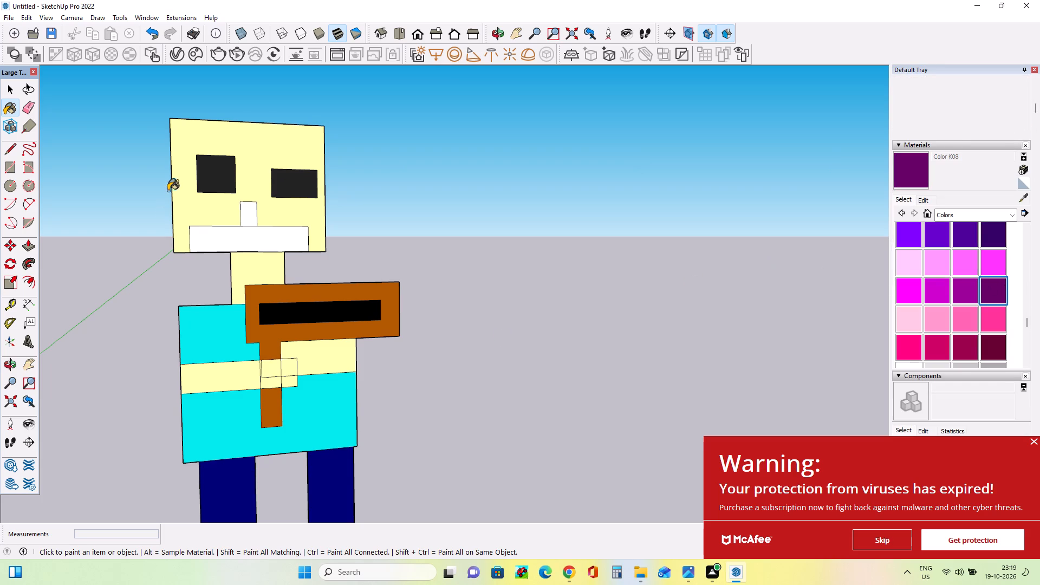
click(246, 218)
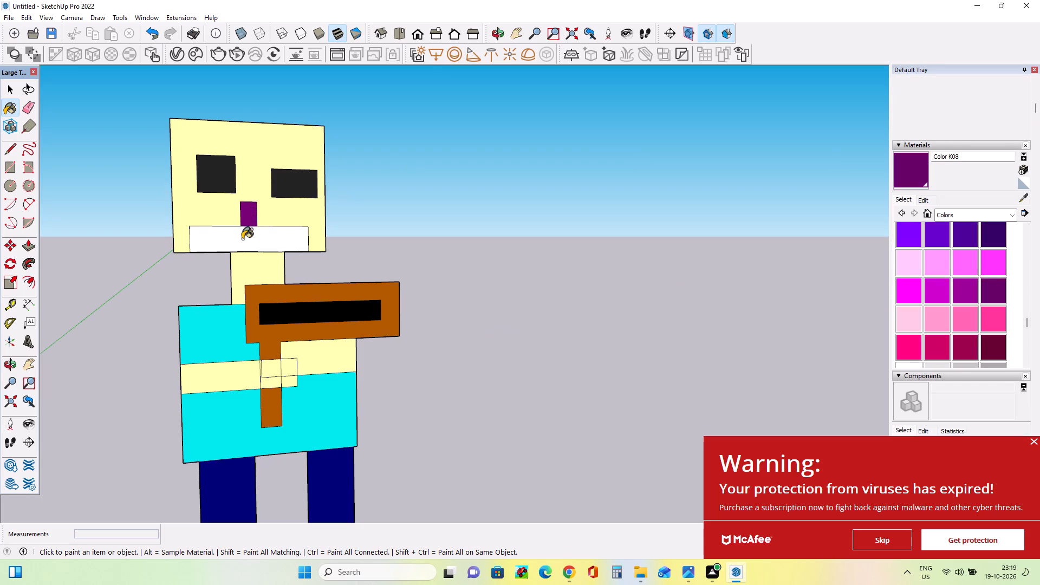
Draw a rectangle about 15' 7" by 1' 8 1/2" over the upper half of the mouth, splitting it lengthwise.
scroll(1005, 275, down, 1)
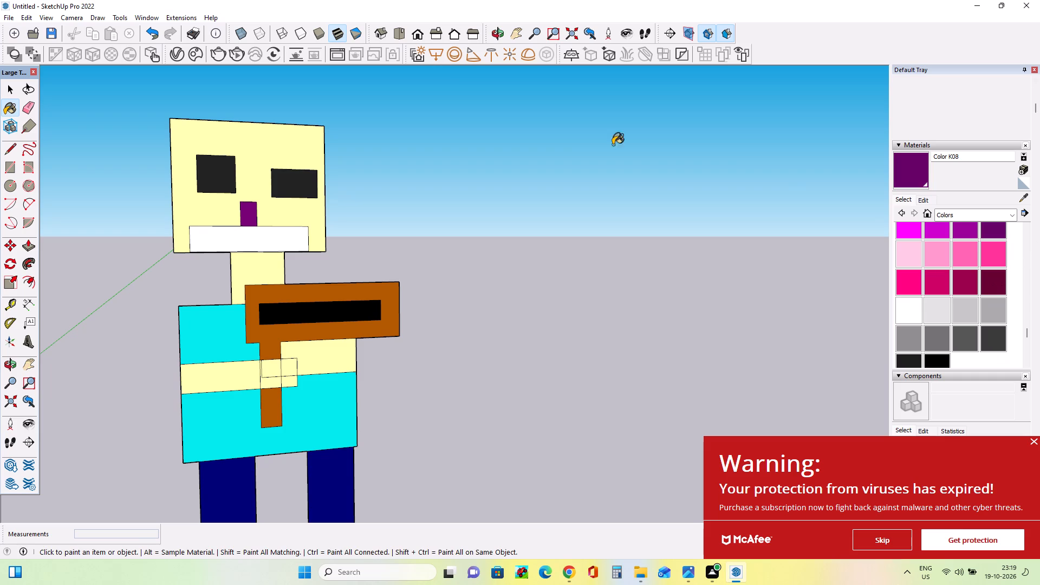
click(6, 161)
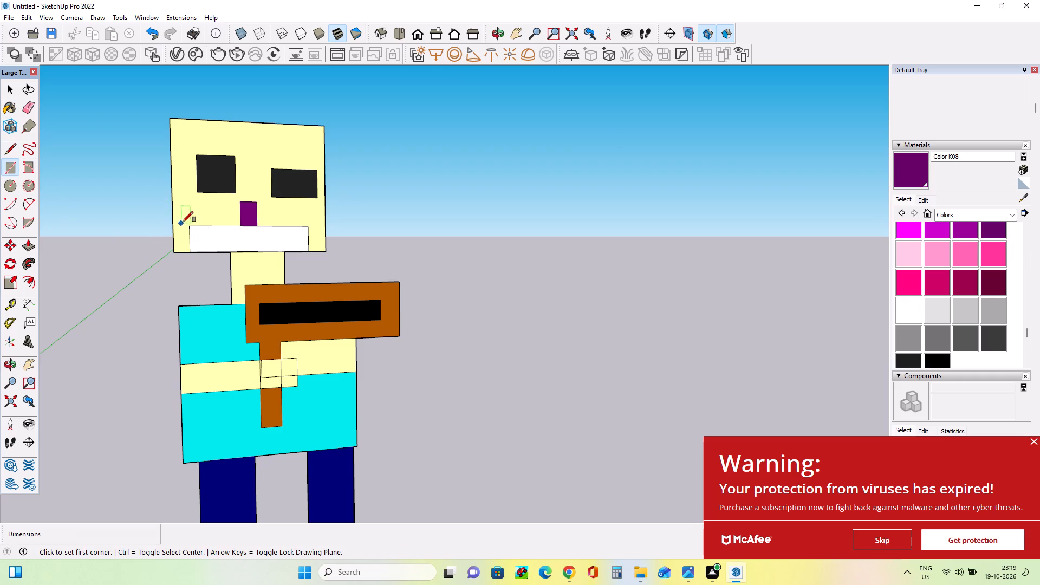
drag(190, 229, 273, 235)
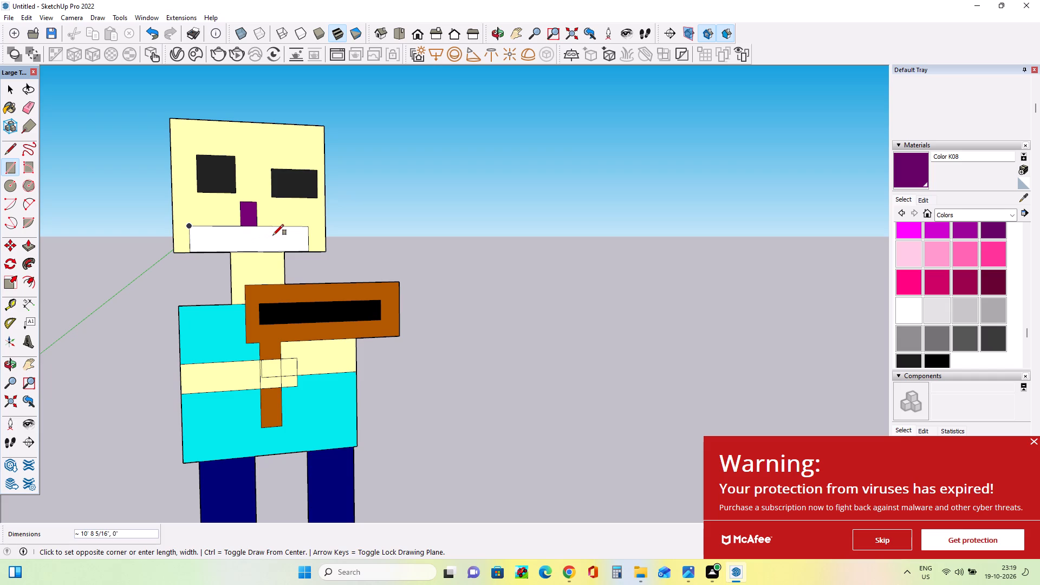
drag(273, 235, 311, 239)
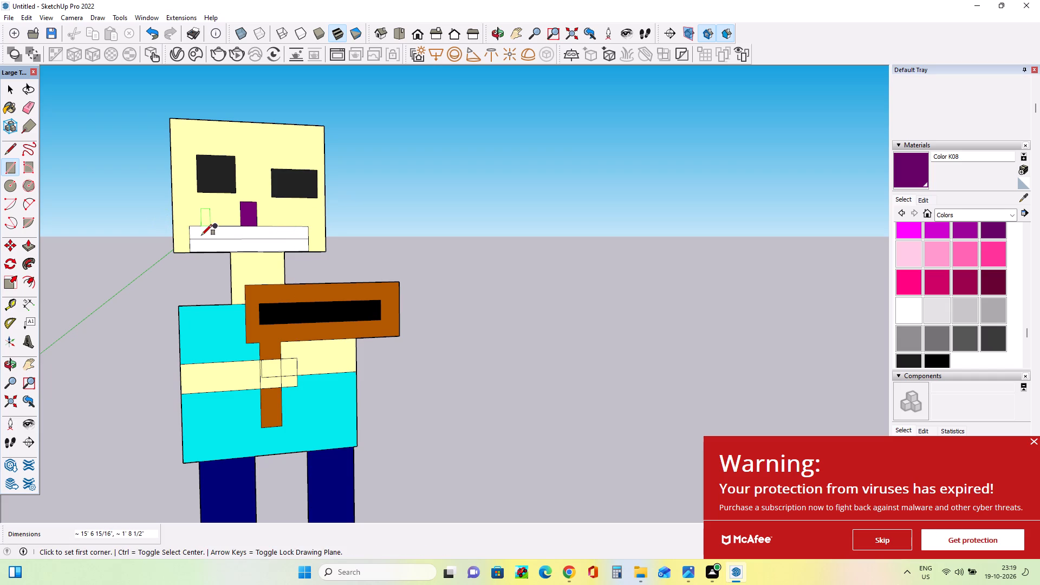
Divide the mouth into teeth with three rectangles spanning its height and a small one about 1' 8" square near its upper right corner.
drag(194, 230, 218, 249)
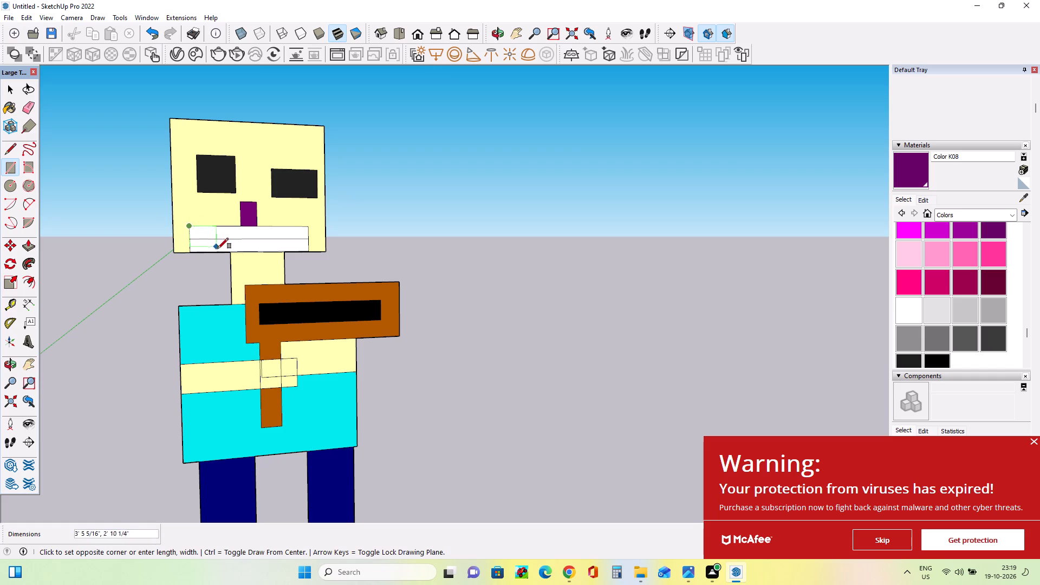
drag(218, 249, 220, 252)
drag(216, 225, 235, 248)
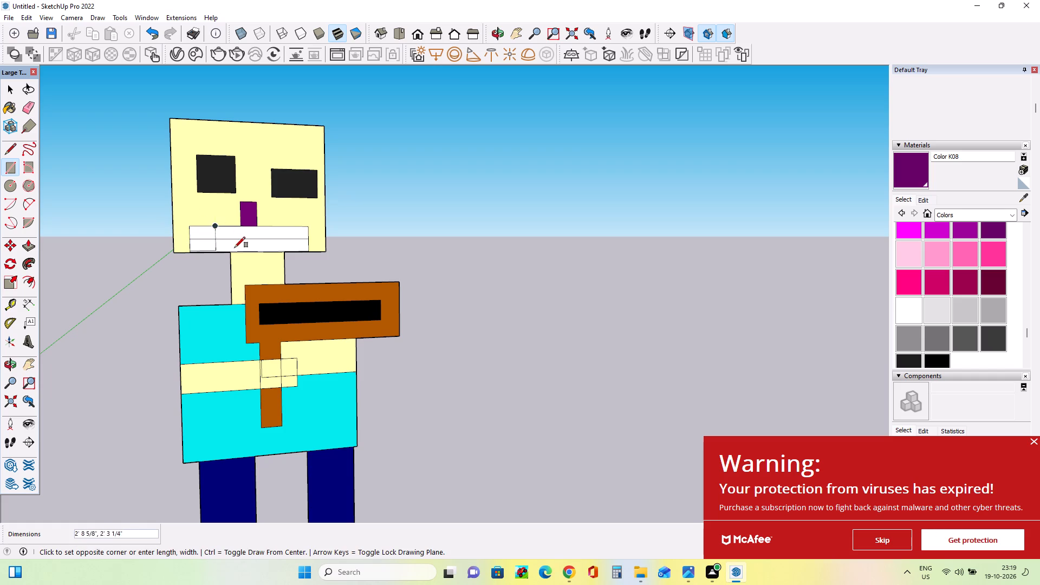
drag(235, 248, 242, 253)
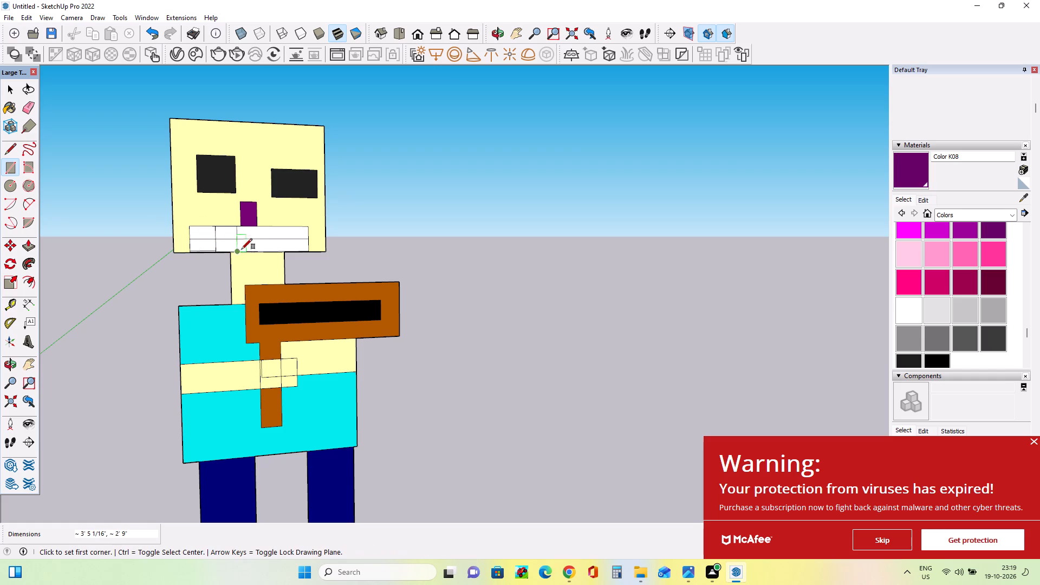
drag(239, 229, 239, 231)
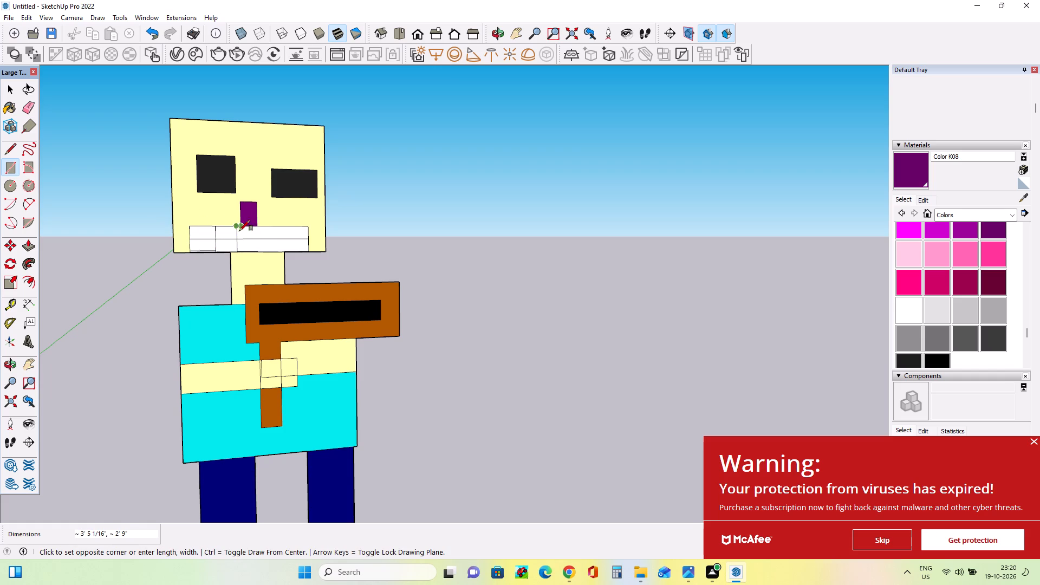
drag(239, 231, 289, 249)
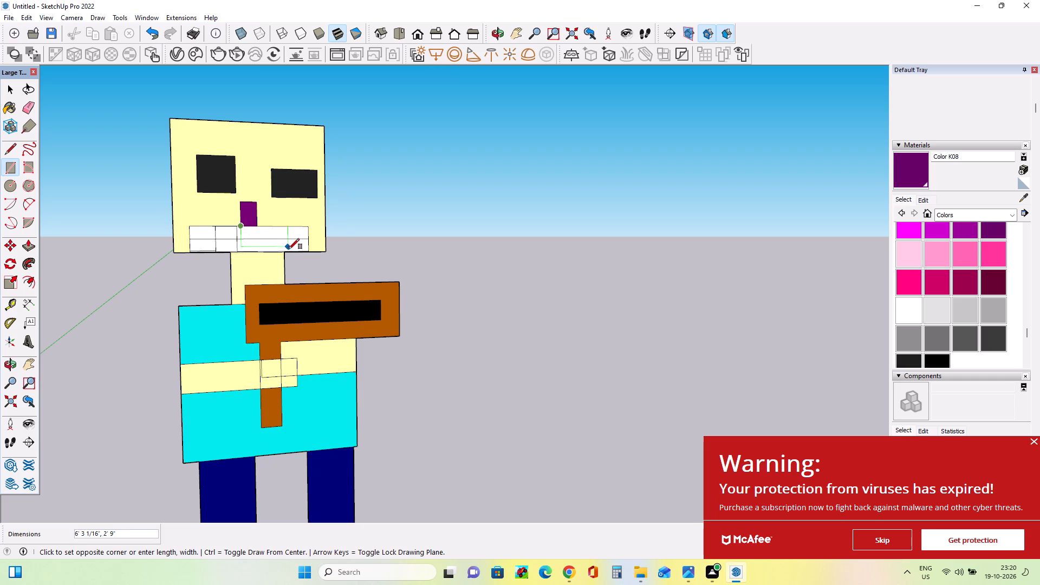
drag(289, 249, 289, 250)
drag(290, 226, 297, 240)
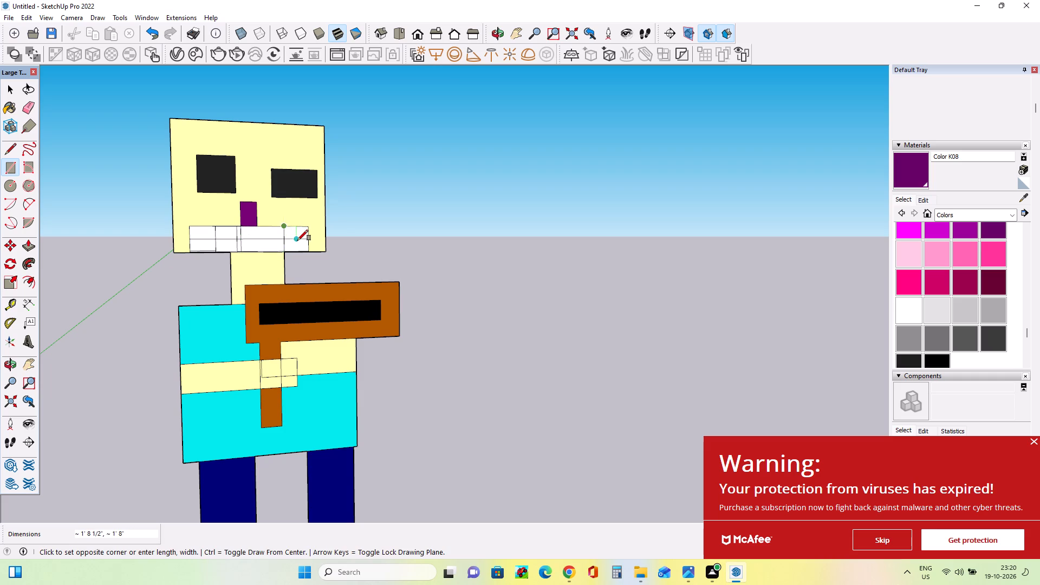
drag(297, 240, 298, 240)
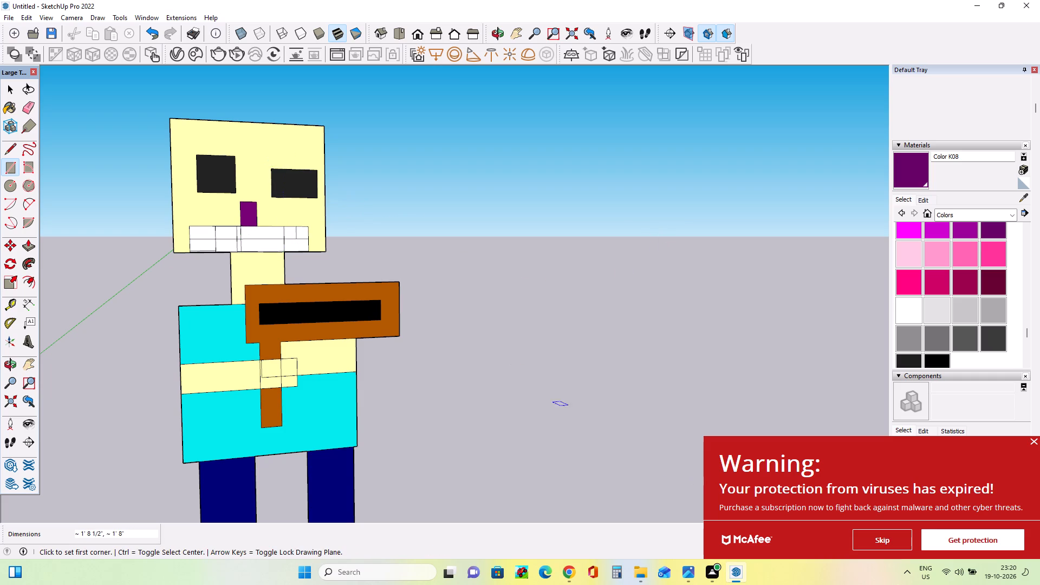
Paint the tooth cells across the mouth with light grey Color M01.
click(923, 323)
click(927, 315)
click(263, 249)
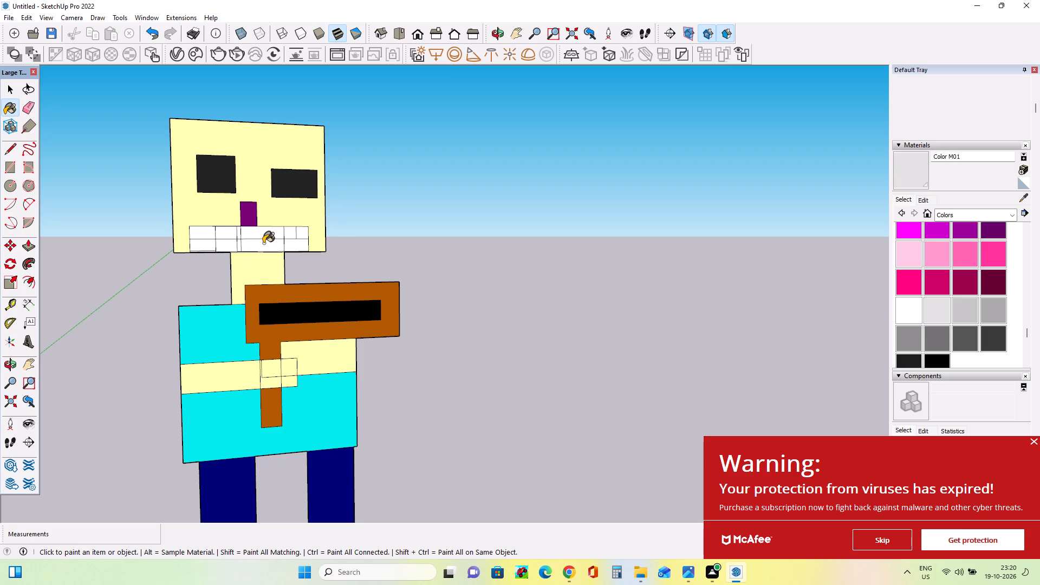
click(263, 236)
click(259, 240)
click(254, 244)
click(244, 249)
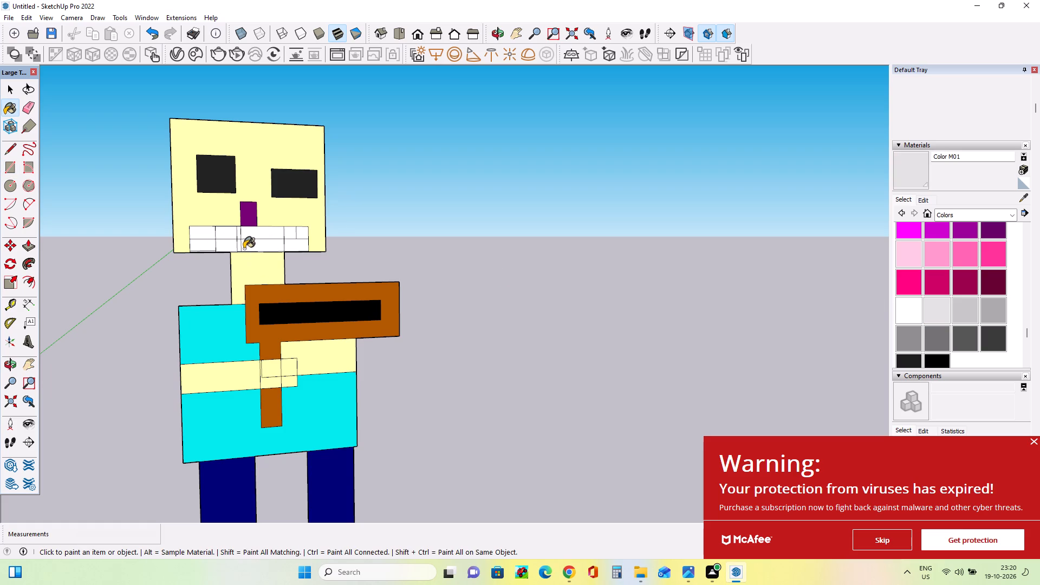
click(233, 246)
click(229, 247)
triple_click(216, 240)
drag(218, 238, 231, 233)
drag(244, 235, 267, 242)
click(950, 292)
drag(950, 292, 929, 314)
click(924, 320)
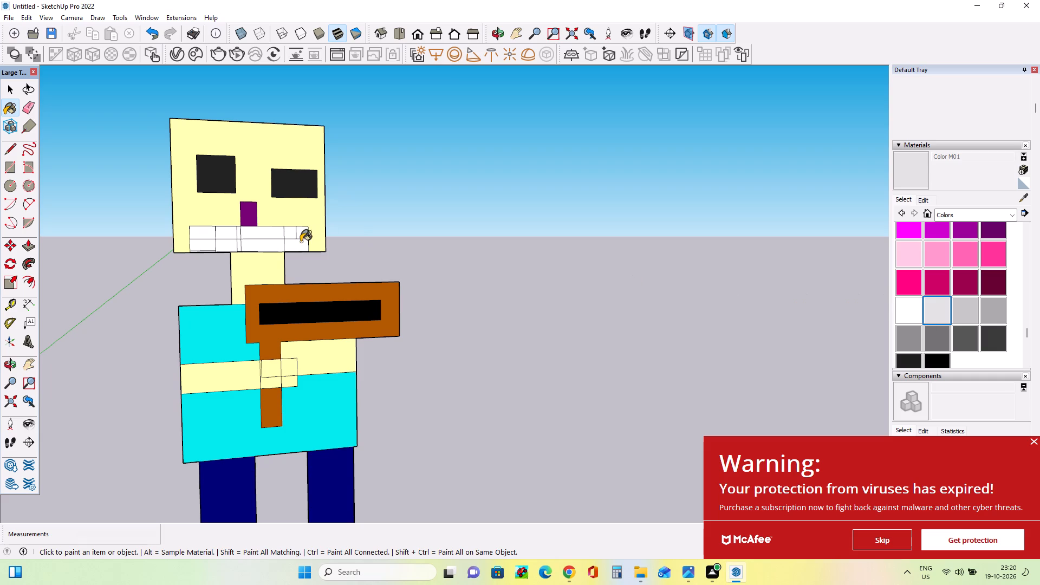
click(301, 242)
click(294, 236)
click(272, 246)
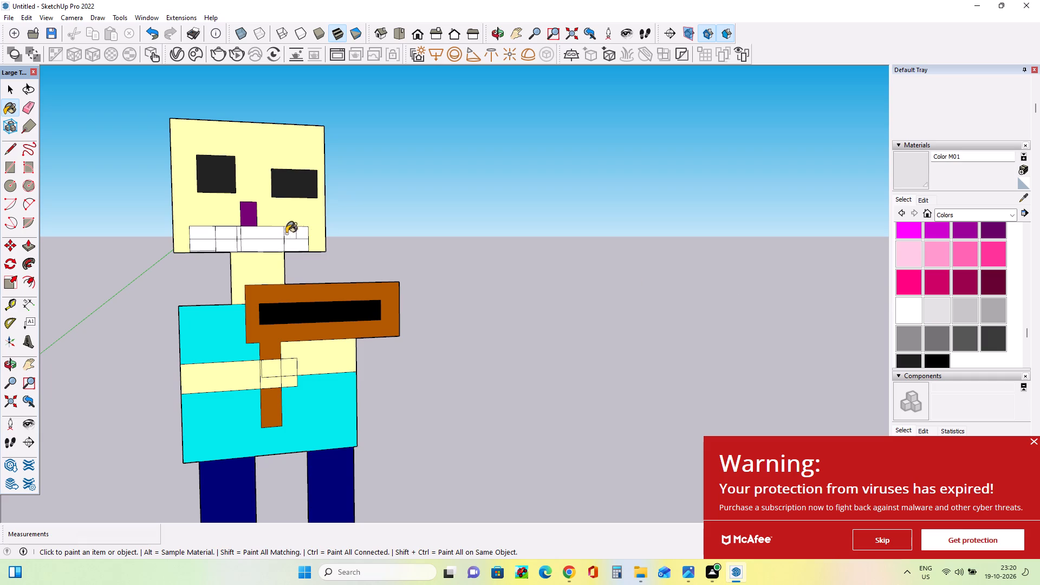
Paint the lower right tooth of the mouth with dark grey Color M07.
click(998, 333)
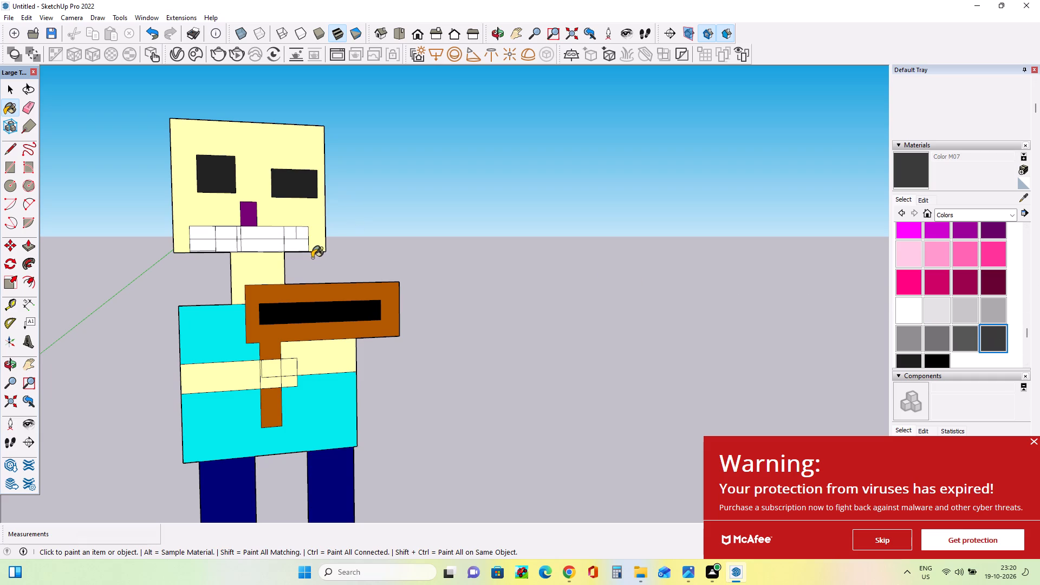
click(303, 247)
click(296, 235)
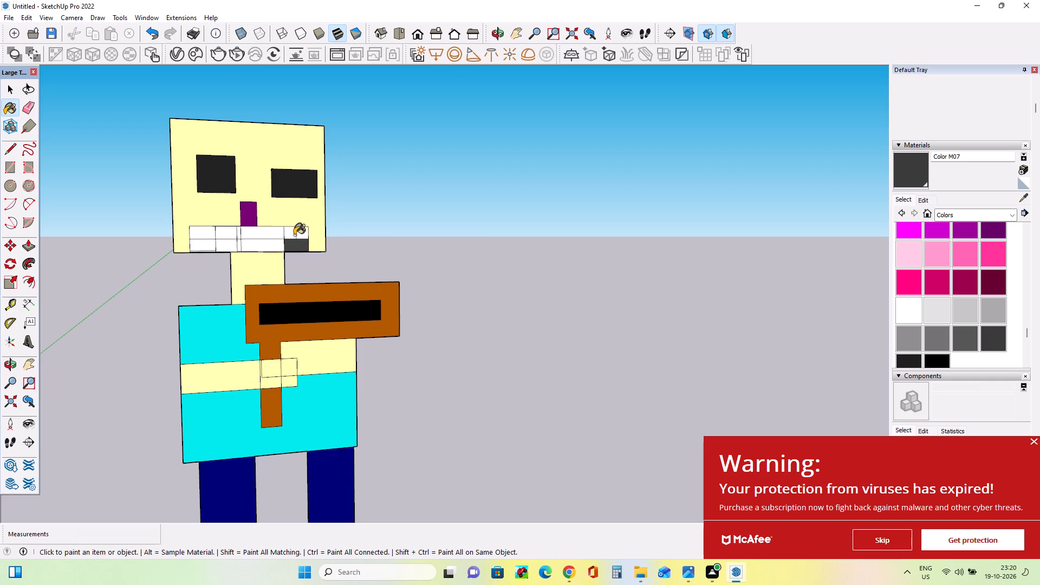
Paint all the tooth cells of the mouth, including the dark lower right one, with grey Color M02.
click(966, 314)
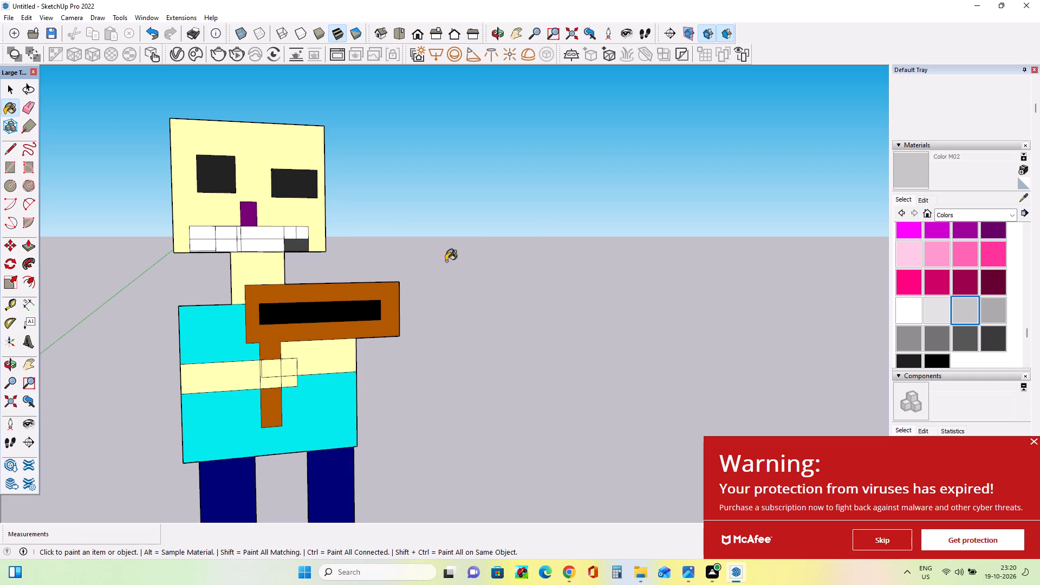
click(260, 236)
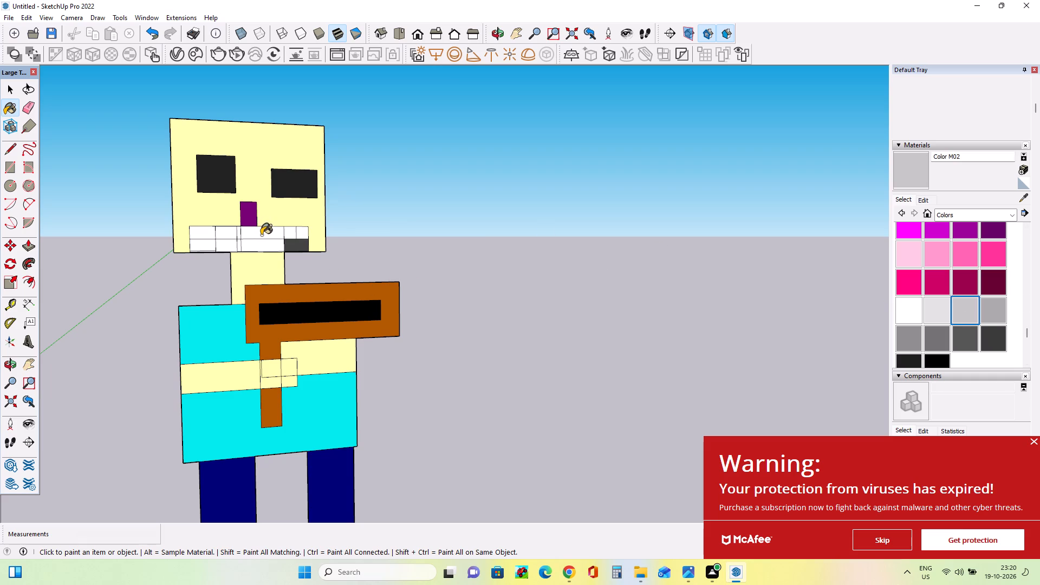
click(262, 242)
click(290, 245)
click(286, 238)
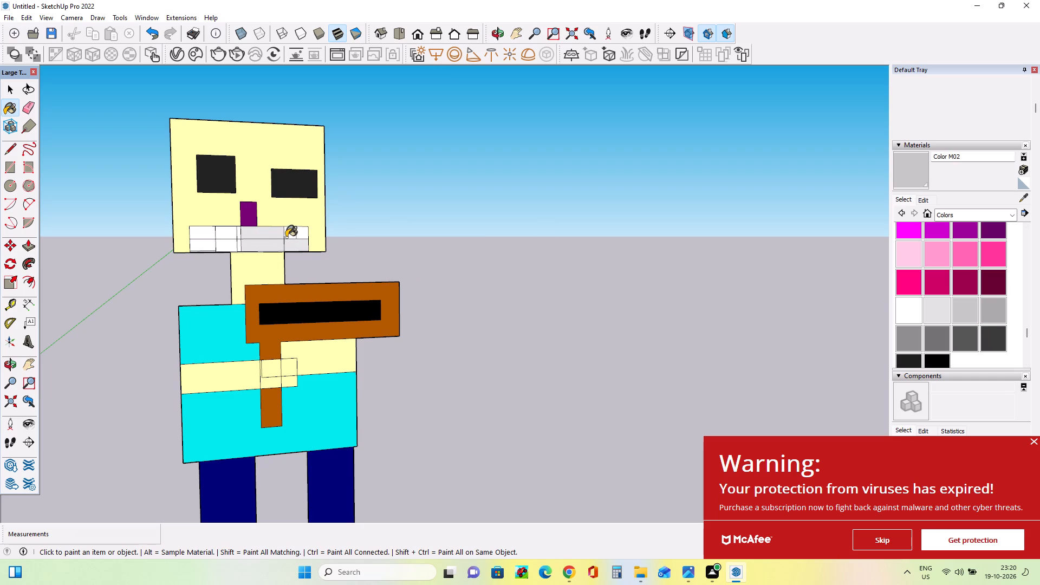
click(298, 232)
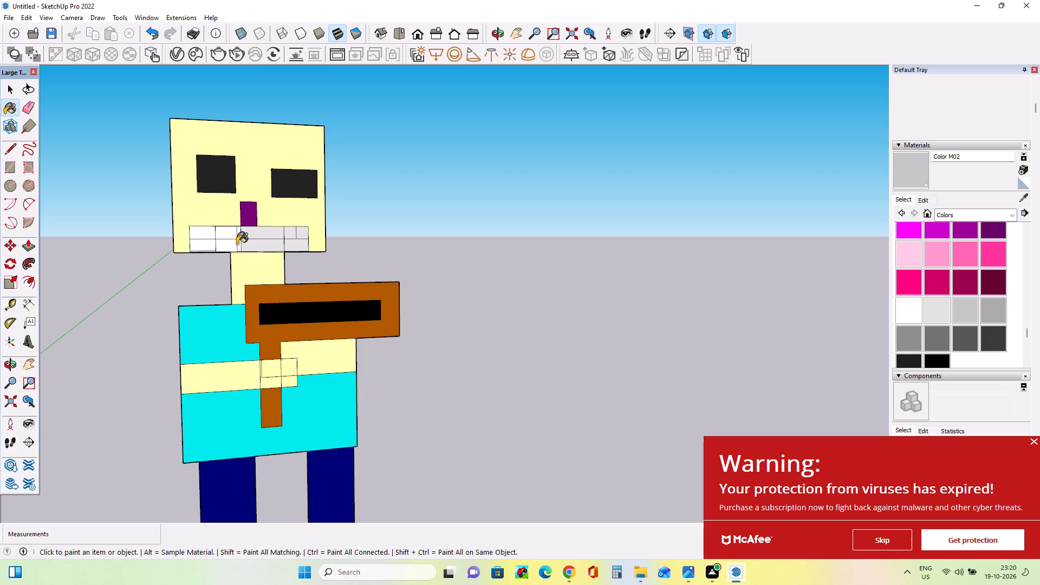
click(238, 244)
click(238, 238)
click(238, 231)
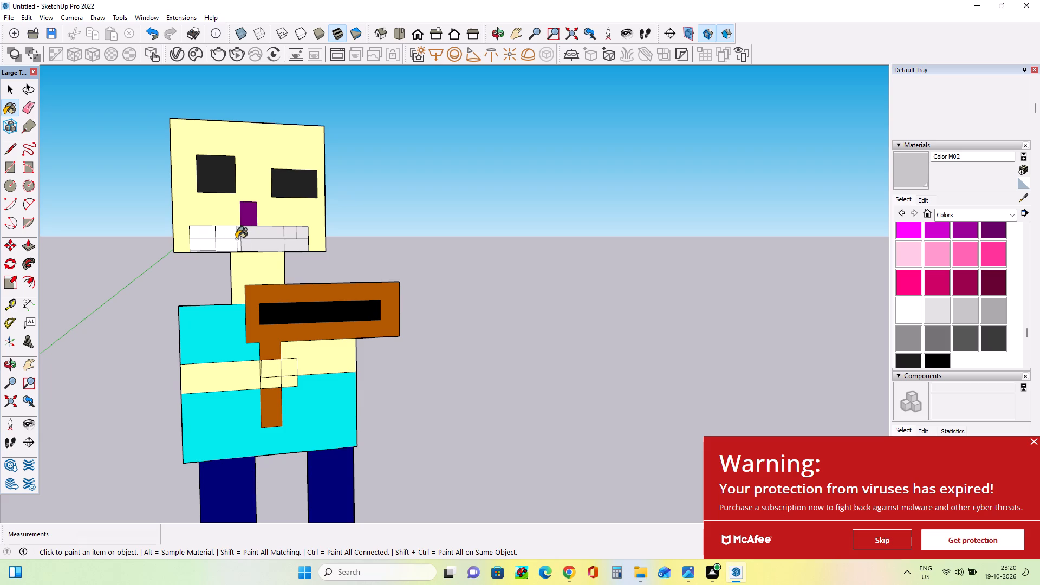
click(235, 238)
click(236, 242)
click(238, 246)
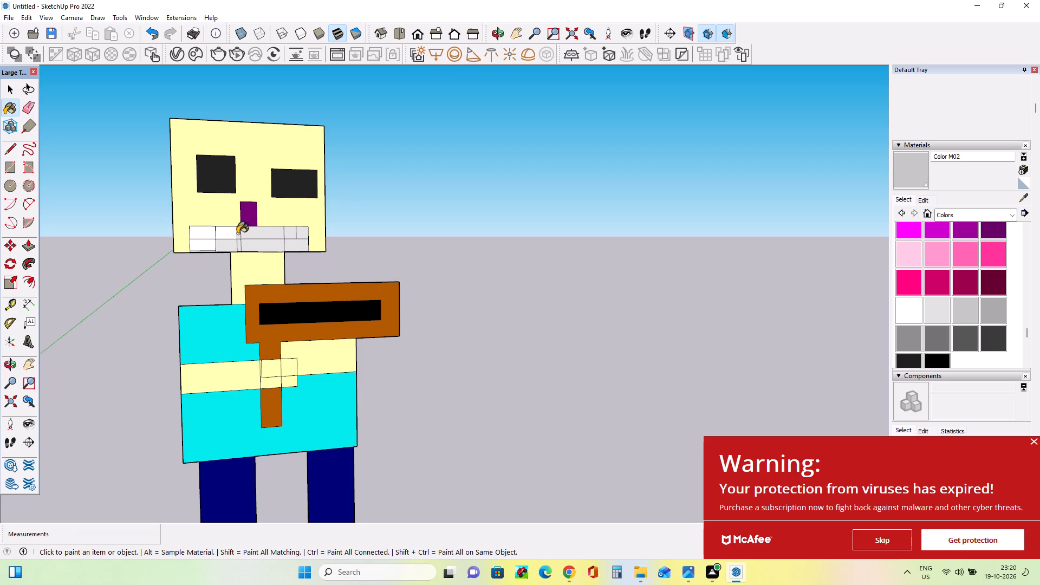
click(231, 236)
click(206, 247)
click(203, 235)
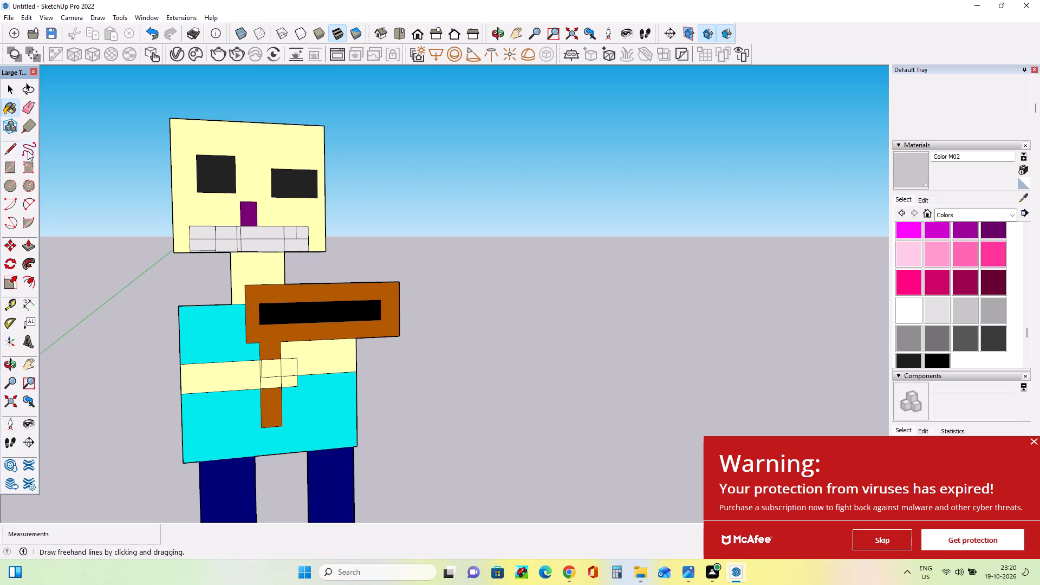
Draw a hair rectangle about 20' by 2' 7" along the full width of the head's top edge.
click(9, 161)
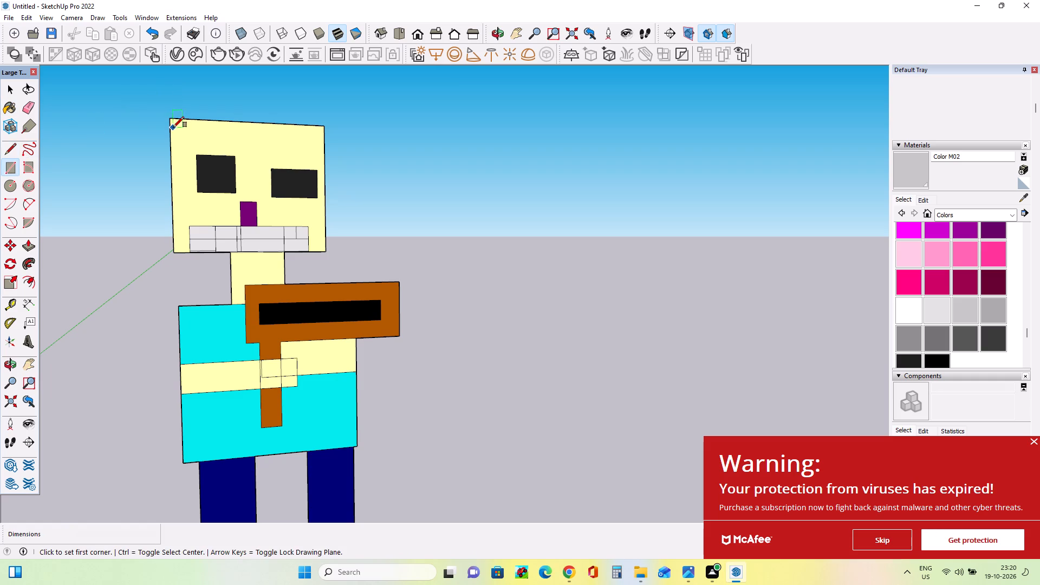
drag(170, 119, 291, 107)
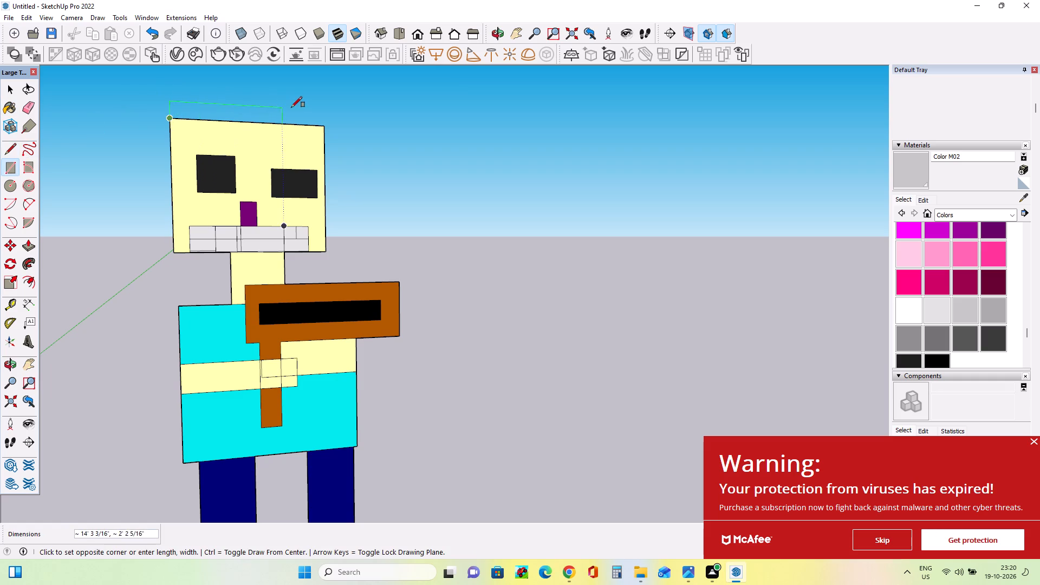
drag(291, 107, 318, 119)
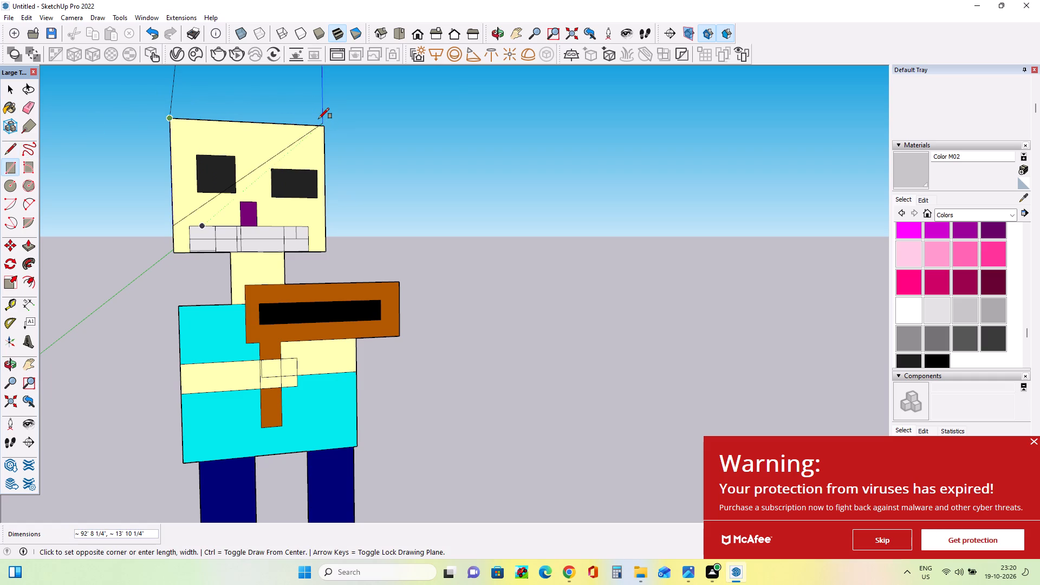
drag(318, 119, 323, 123)
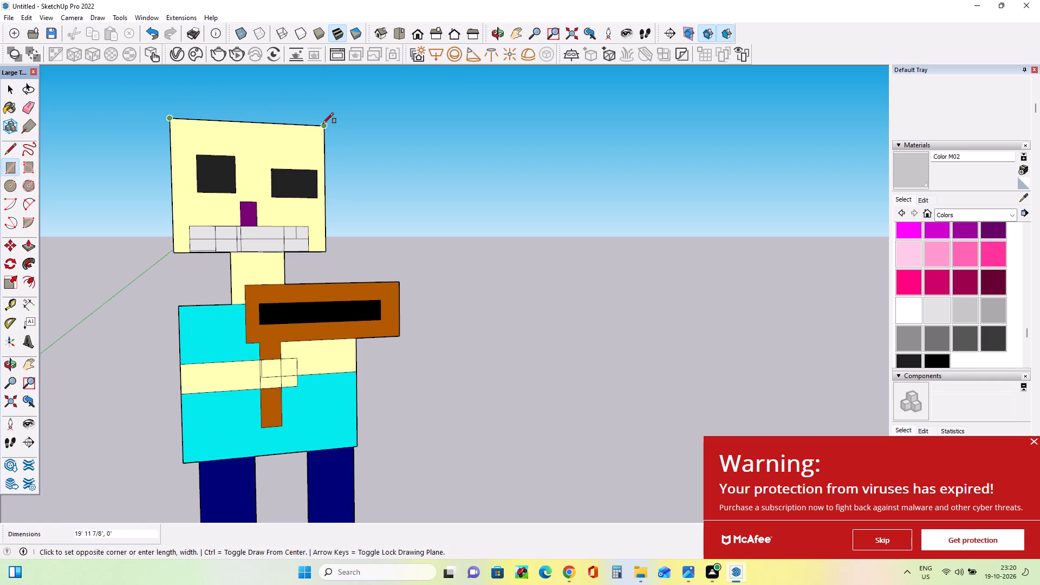
drag(323, 123, 319, 107)
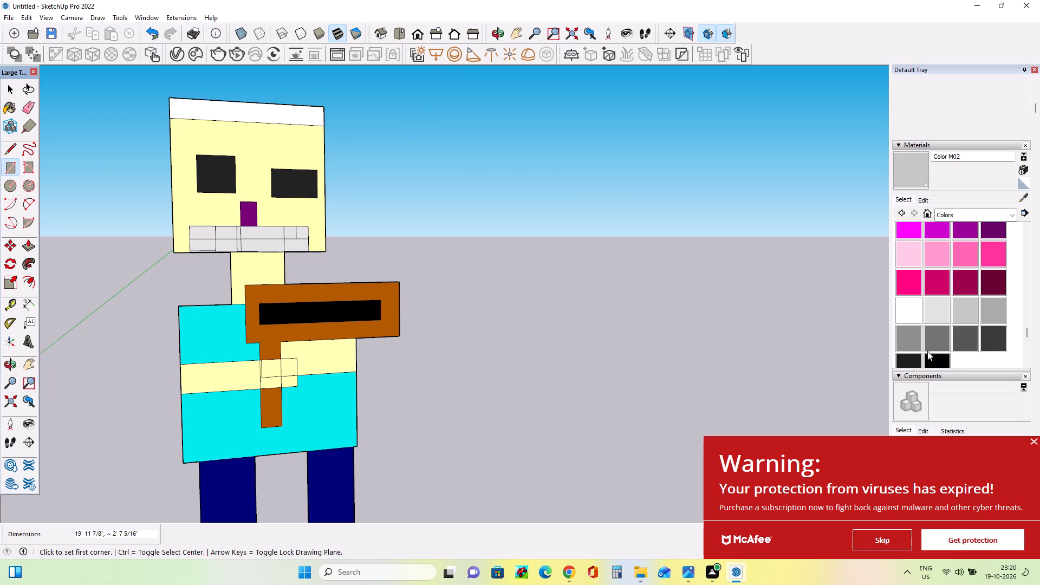
Paint the hair strip on top of the head with black Color M09.
click(934, 363)
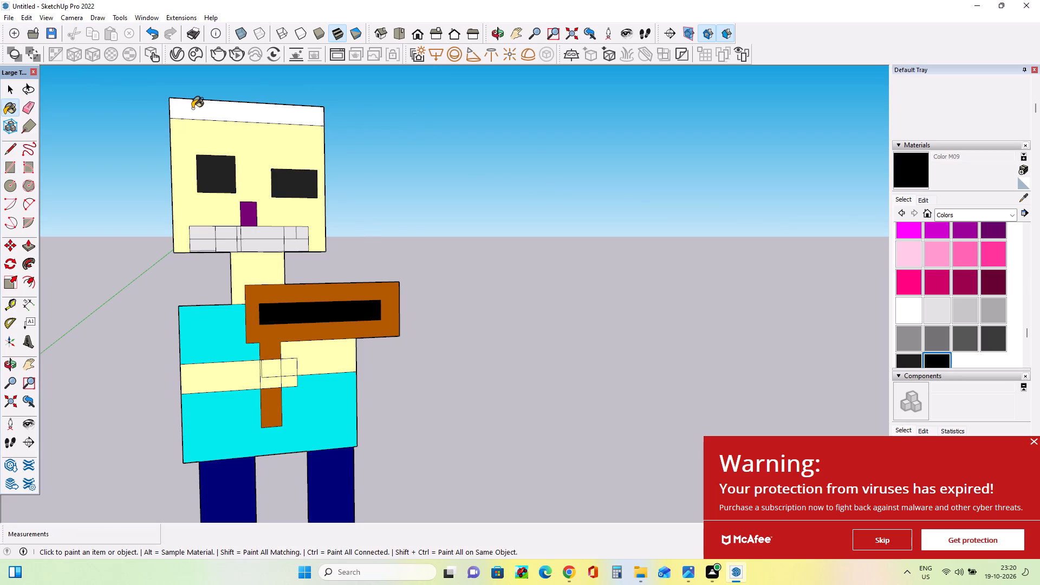
click(193, 109)
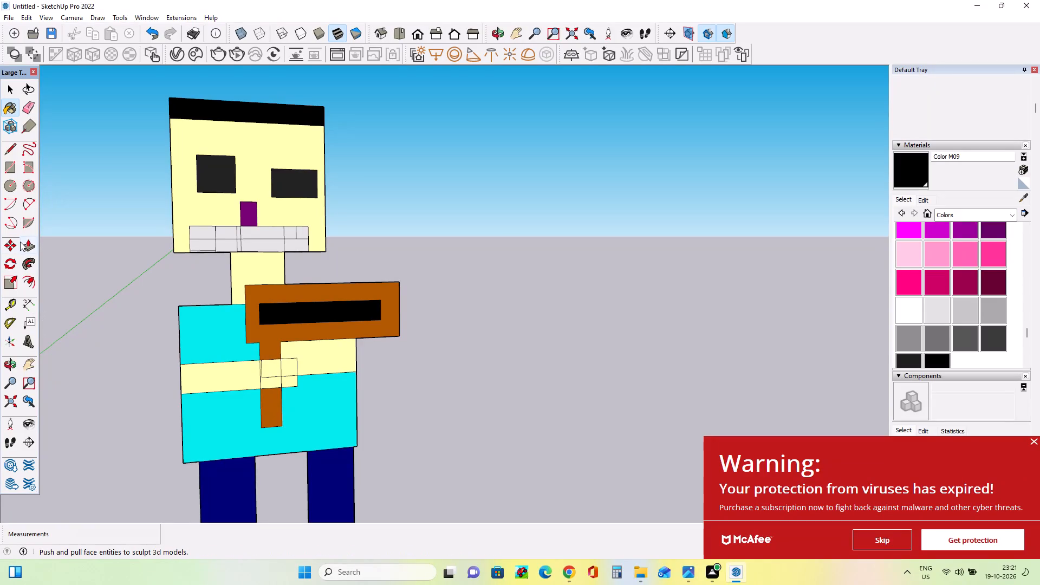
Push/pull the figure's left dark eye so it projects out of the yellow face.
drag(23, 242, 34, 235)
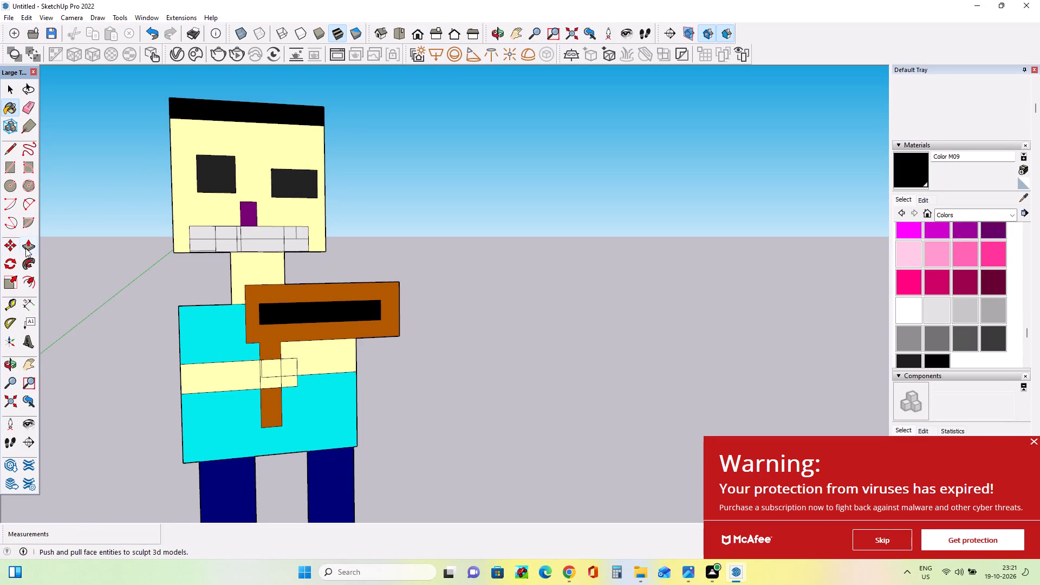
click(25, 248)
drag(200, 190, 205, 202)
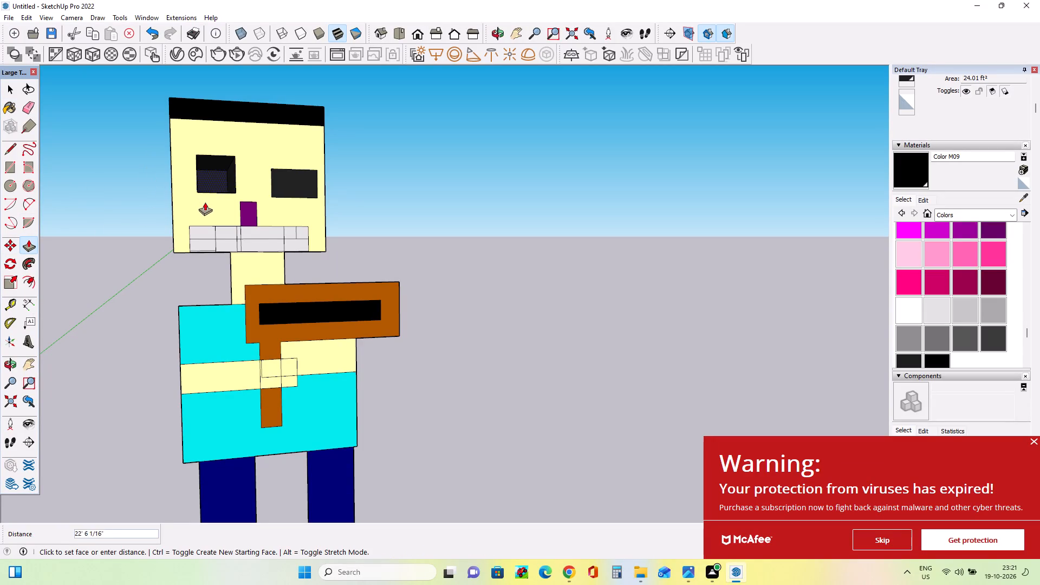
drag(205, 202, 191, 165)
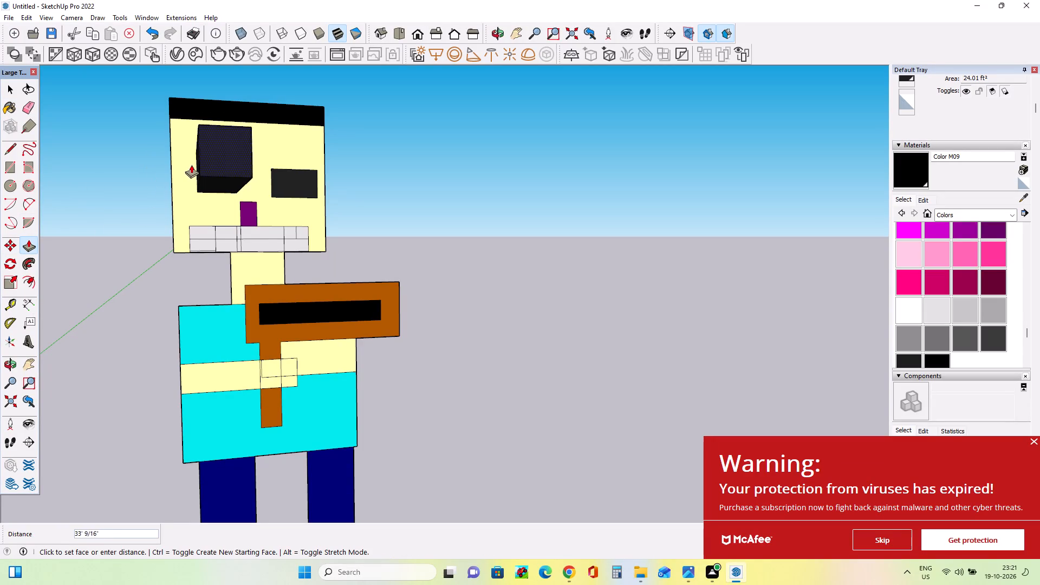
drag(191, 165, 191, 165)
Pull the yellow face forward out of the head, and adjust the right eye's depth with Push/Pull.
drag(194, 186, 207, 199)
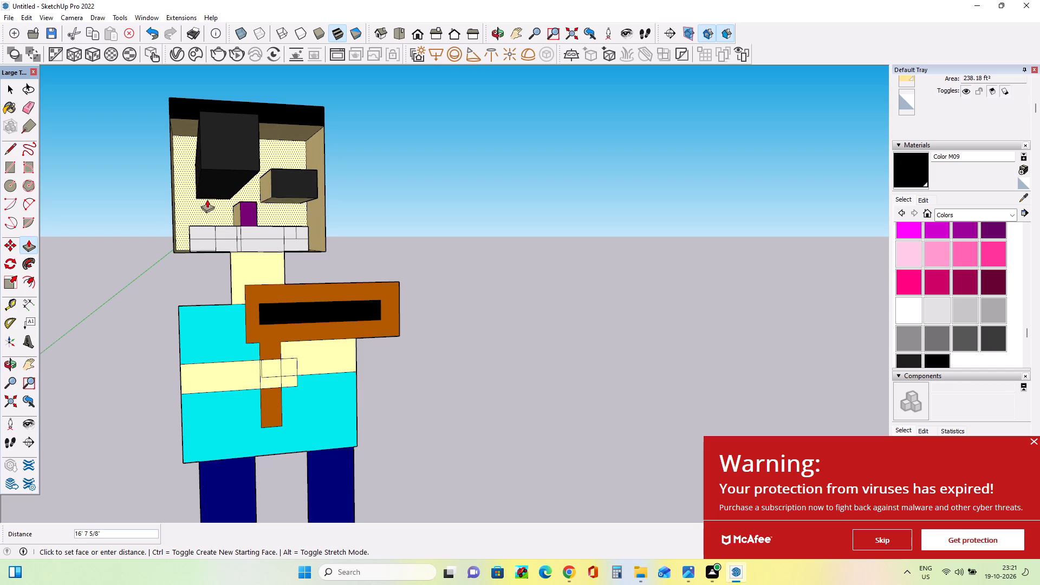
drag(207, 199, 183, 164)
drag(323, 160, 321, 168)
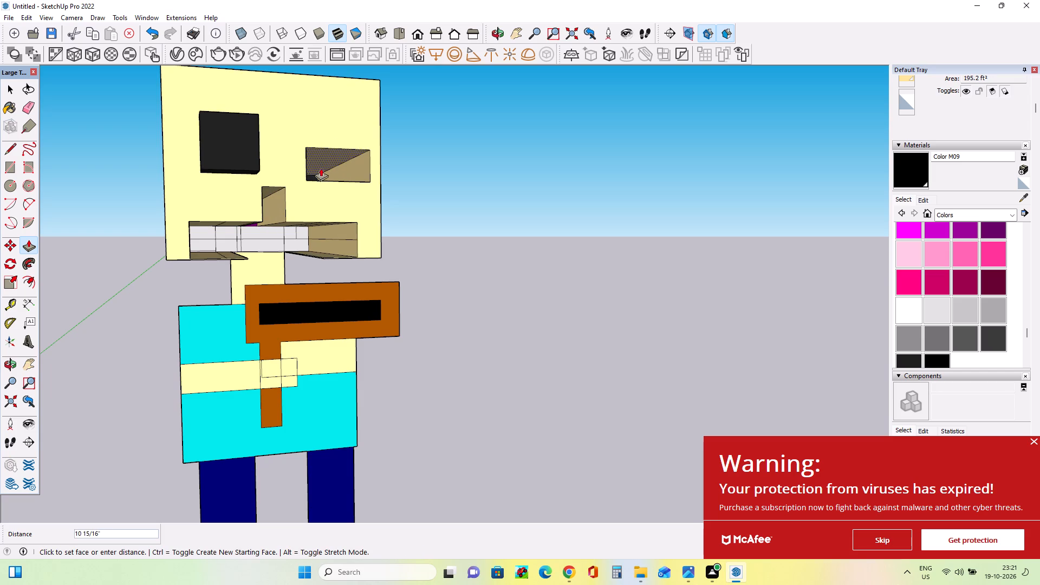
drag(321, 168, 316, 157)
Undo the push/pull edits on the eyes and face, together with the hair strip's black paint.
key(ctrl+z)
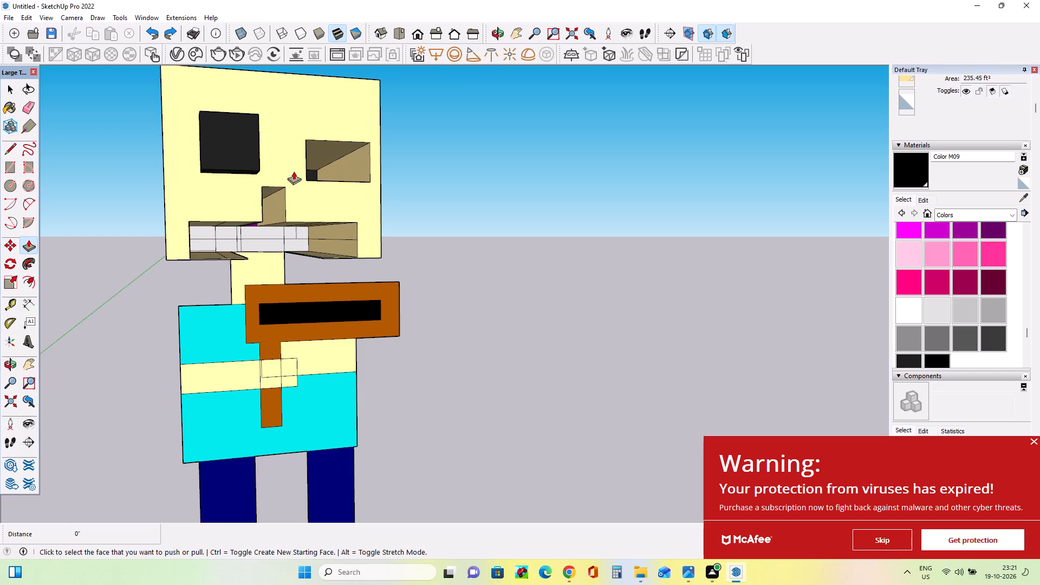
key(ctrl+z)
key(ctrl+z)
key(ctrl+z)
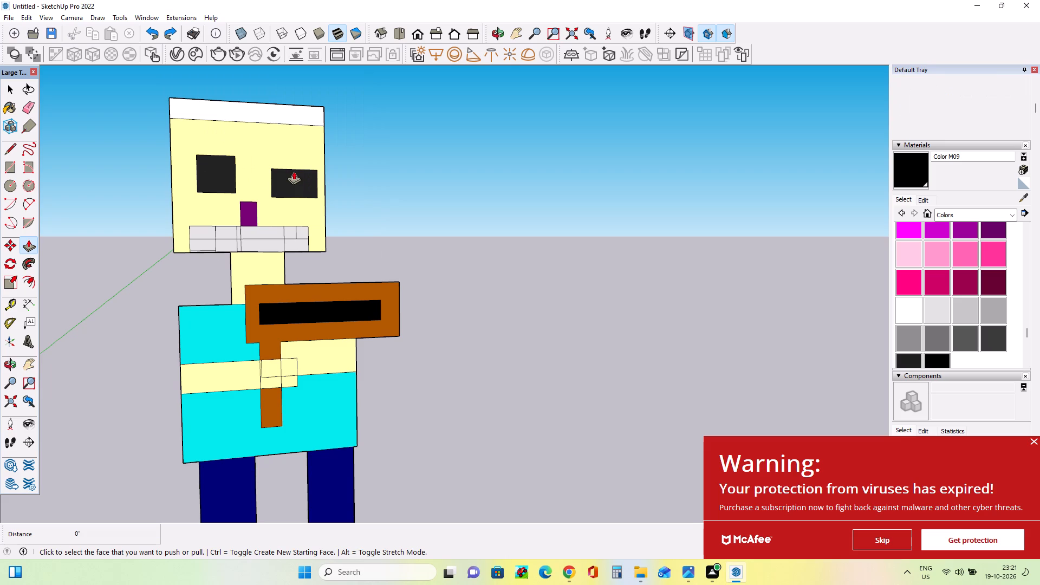
Paint the hair strip on top of the head with black Color M09.
click(905, 164)
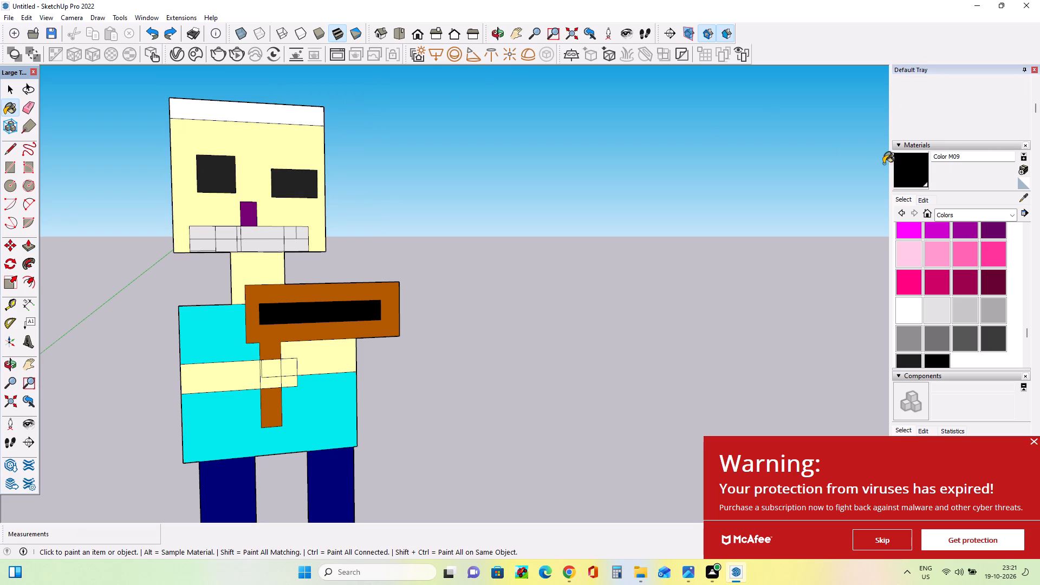
click(189, 109)
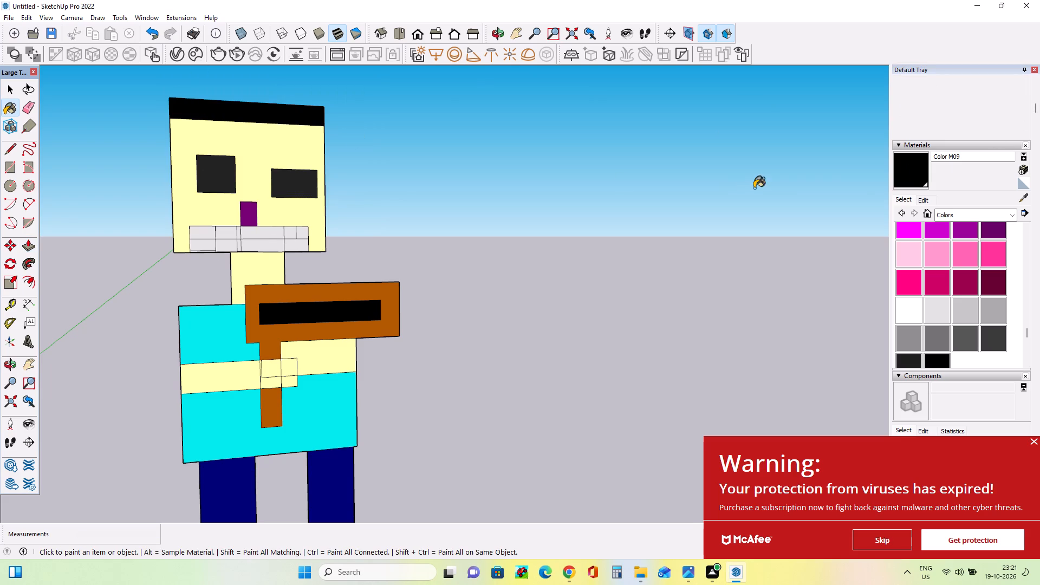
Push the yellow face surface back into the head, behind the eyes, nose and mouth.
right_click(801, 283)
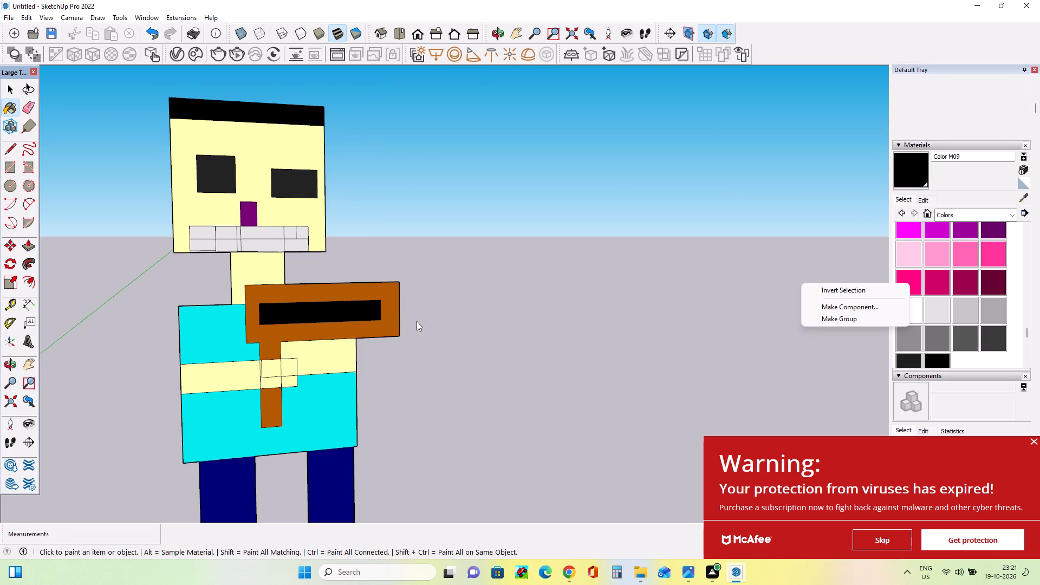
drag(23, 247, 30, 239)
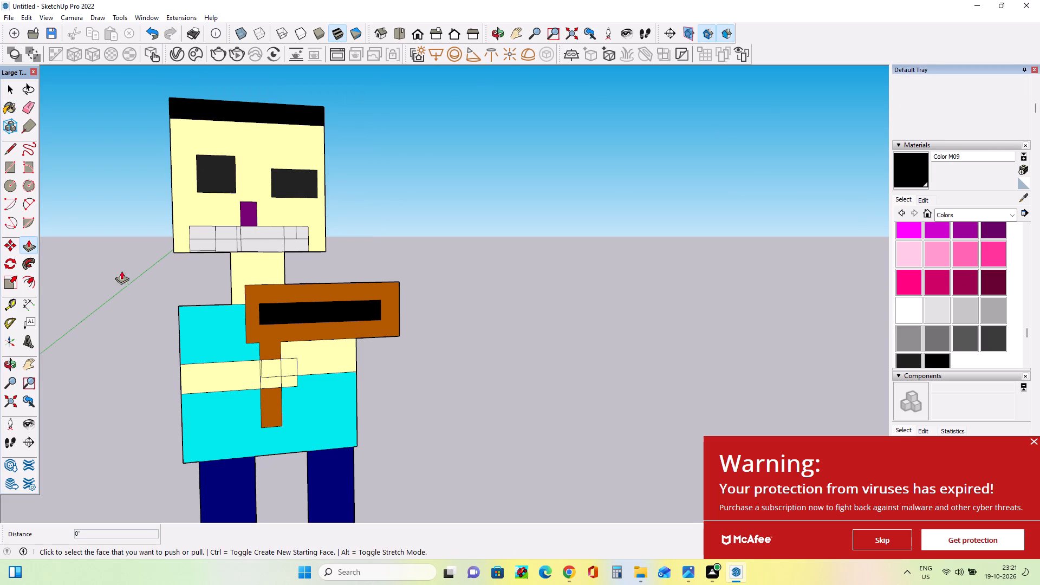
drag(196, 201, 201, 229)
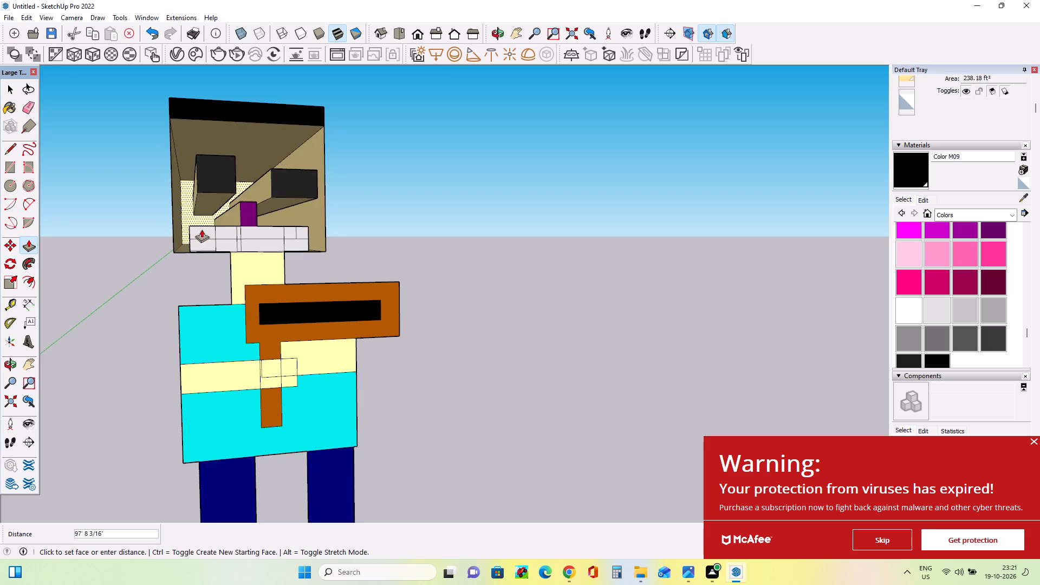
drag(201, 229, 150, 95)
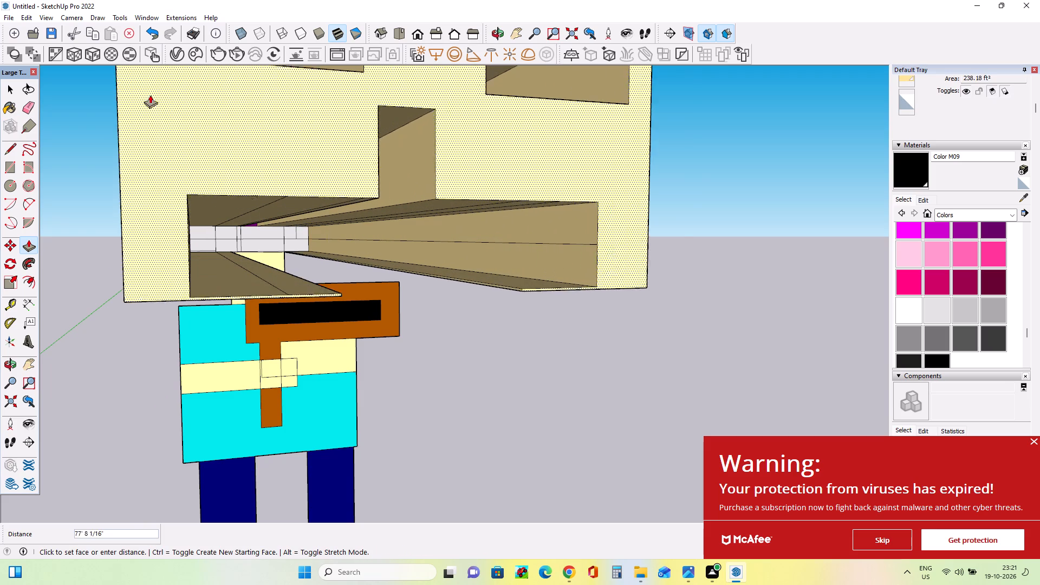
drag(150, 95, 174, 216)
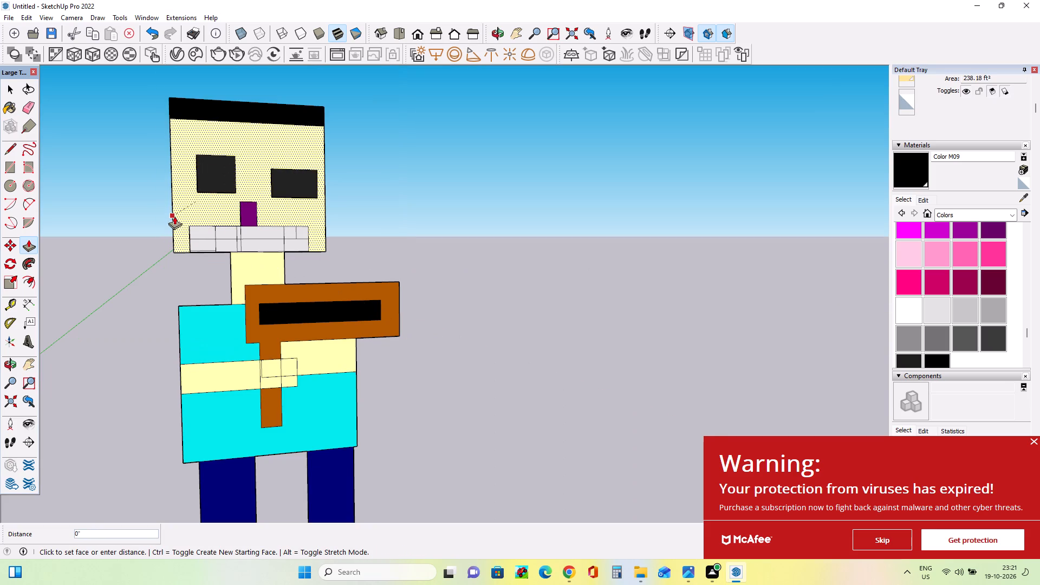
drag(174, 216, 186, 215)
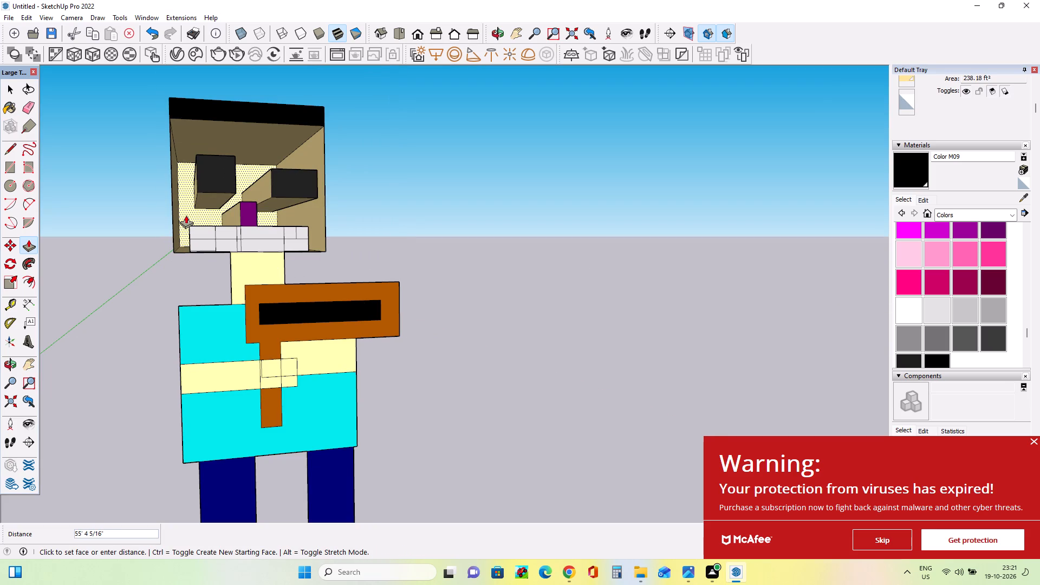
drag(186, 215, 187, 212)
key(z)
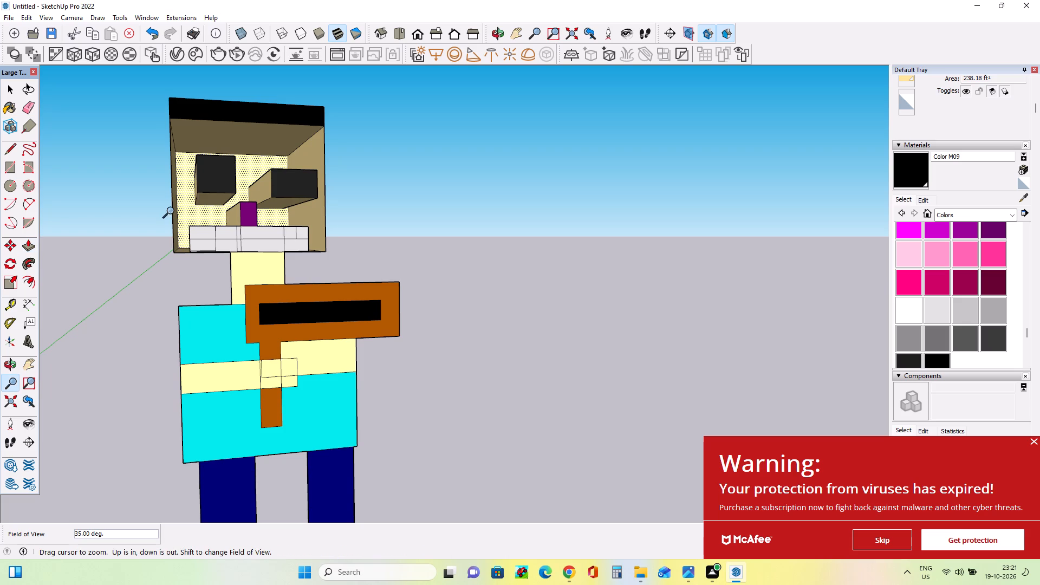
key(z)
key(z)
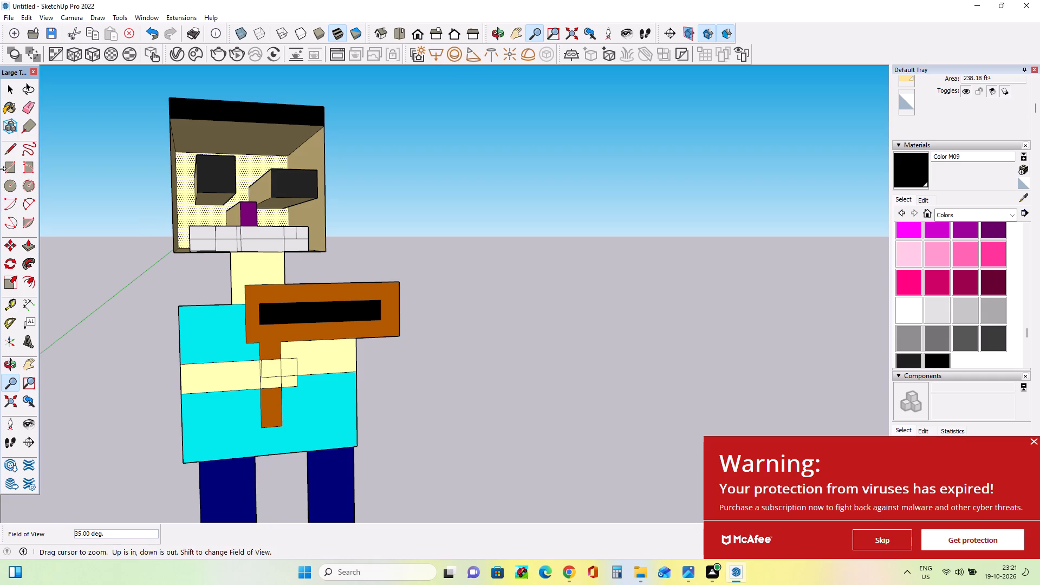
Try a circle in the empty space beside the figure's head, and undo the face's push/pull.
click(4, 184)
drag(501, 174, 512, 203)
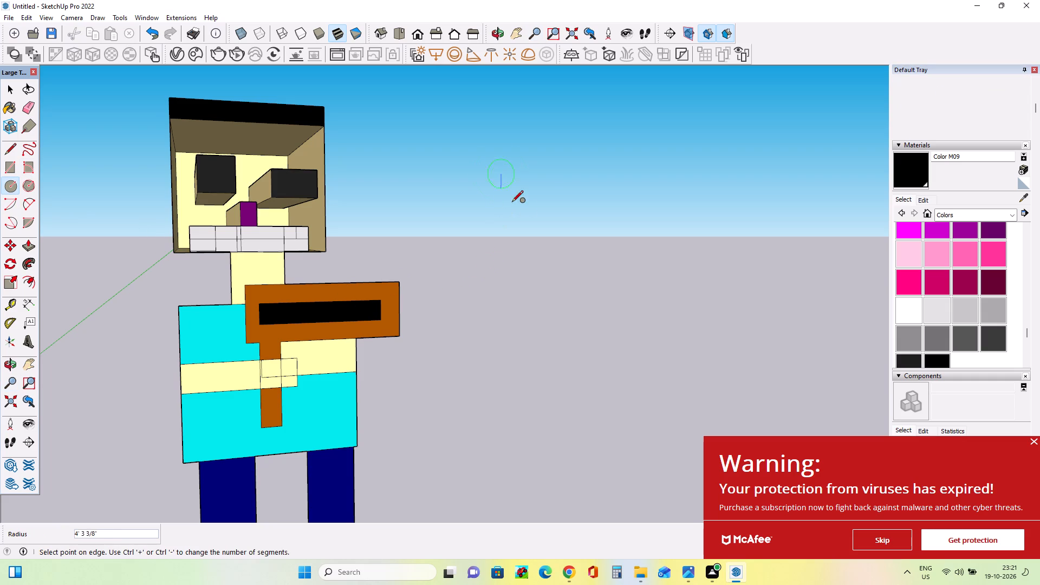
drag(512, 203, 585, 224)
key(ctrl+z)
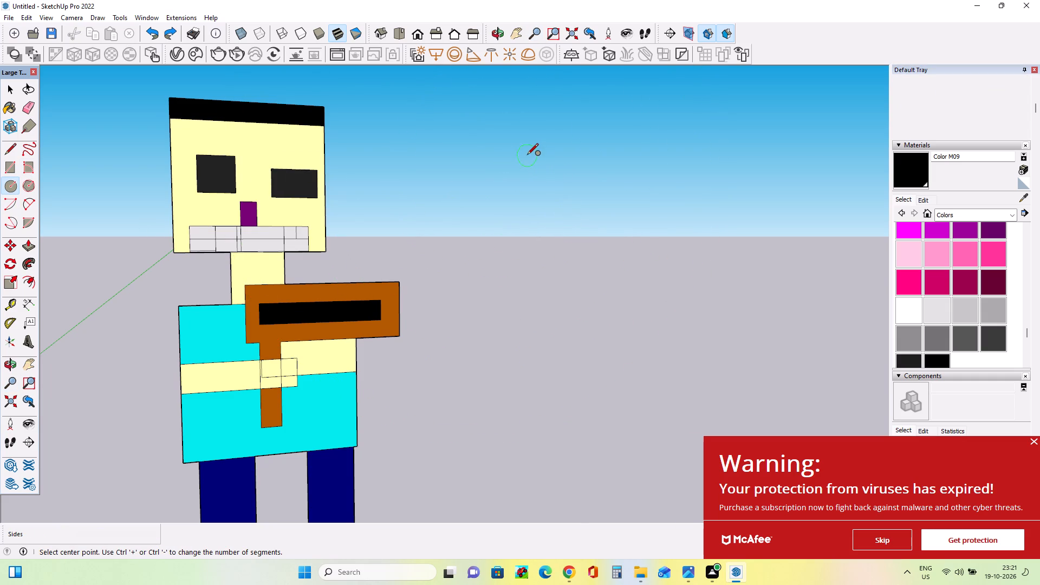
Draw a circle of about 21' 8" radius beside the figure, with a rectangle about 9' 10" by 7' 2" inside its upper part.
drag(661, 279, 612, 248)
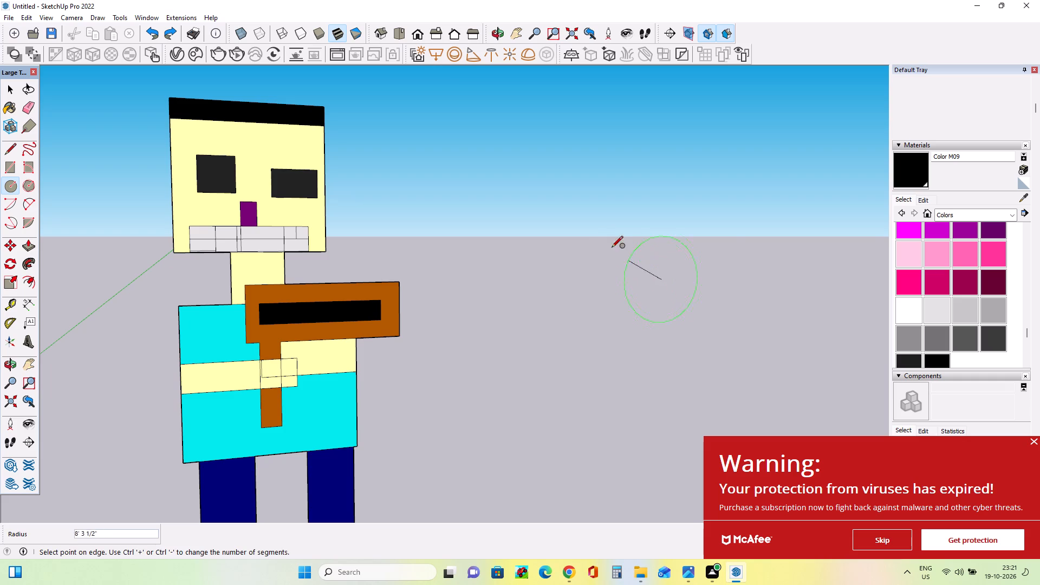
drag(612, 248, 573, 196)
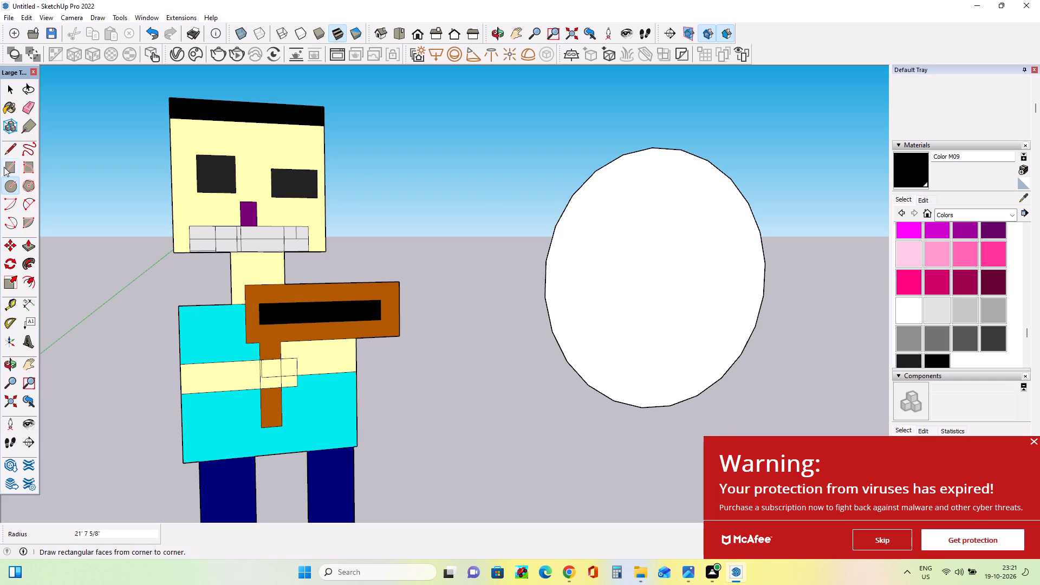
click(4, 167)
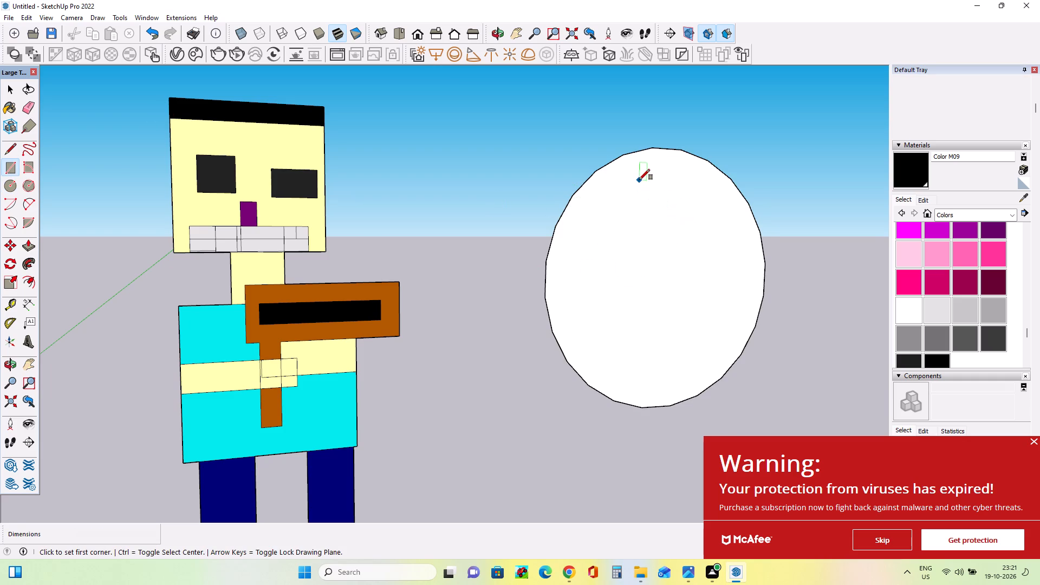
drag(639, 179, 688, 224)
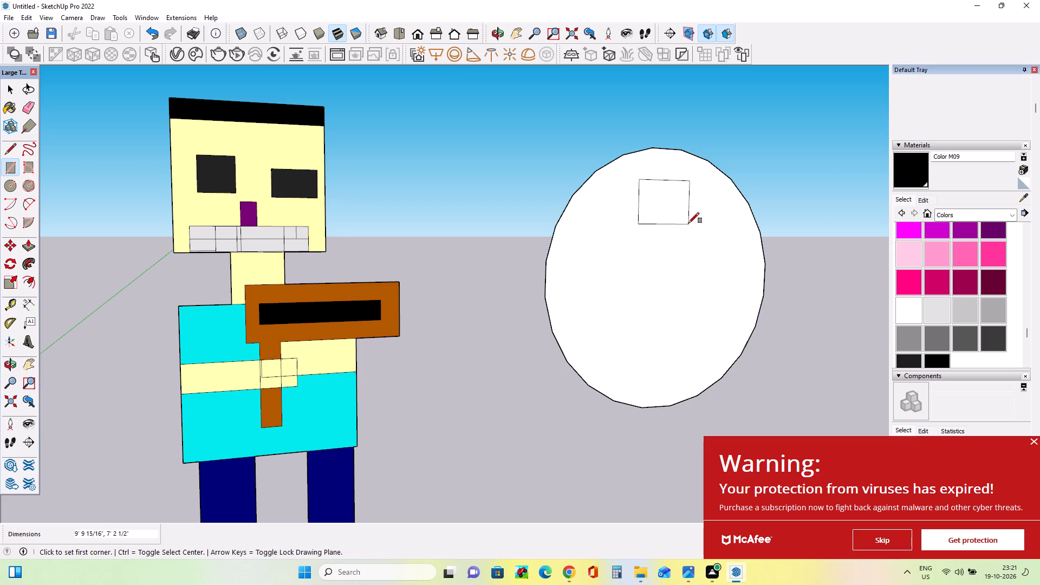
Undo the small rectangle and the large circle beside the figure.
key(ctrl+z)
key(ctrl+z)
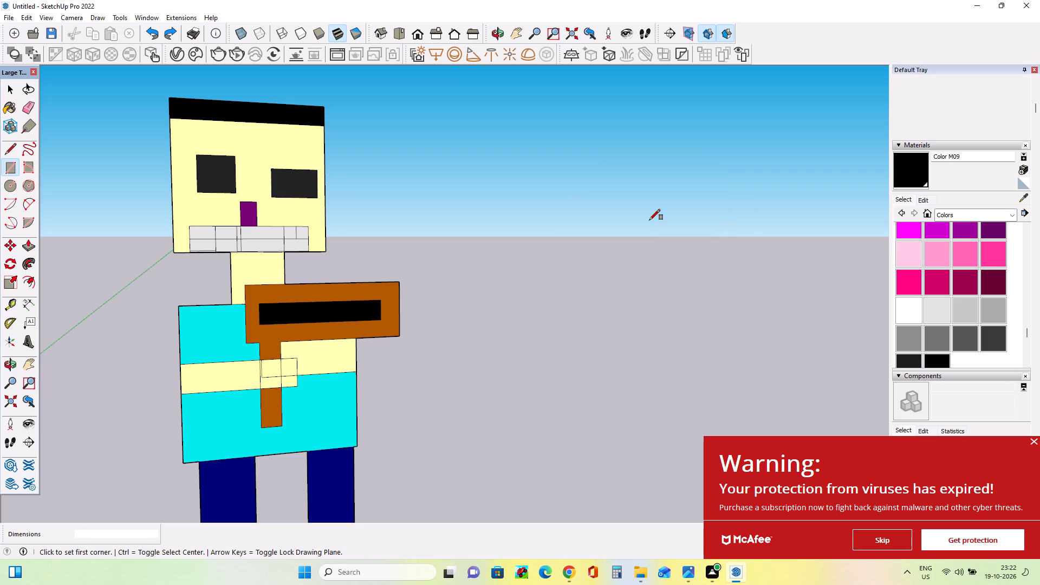
Draw a large upright rectangle about 26' 11" by 46' 9" in the empty space beside the figure.
drag(582, 165, 811, 354)
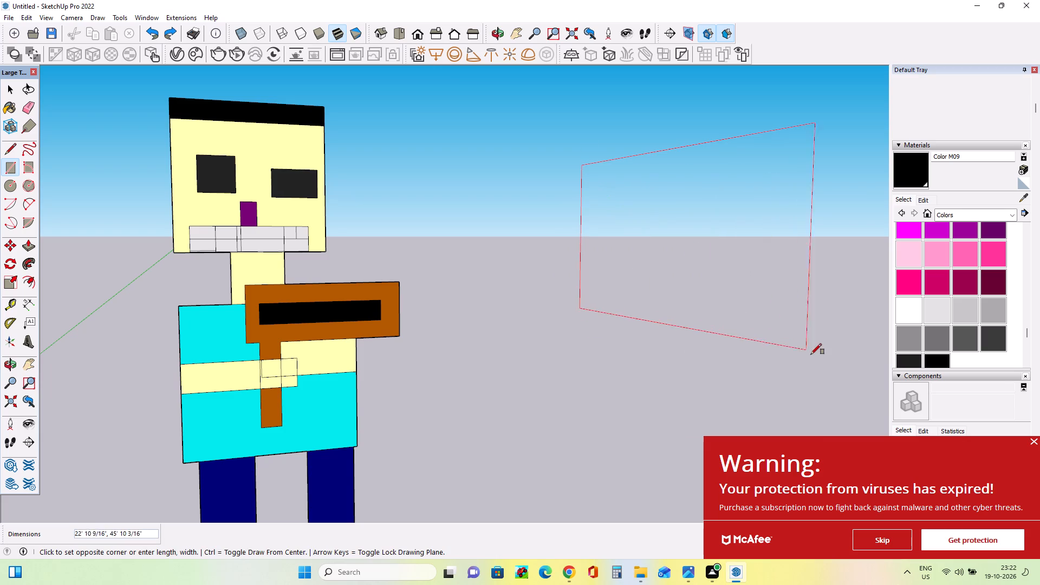
drag(811, 354, 817, 395)
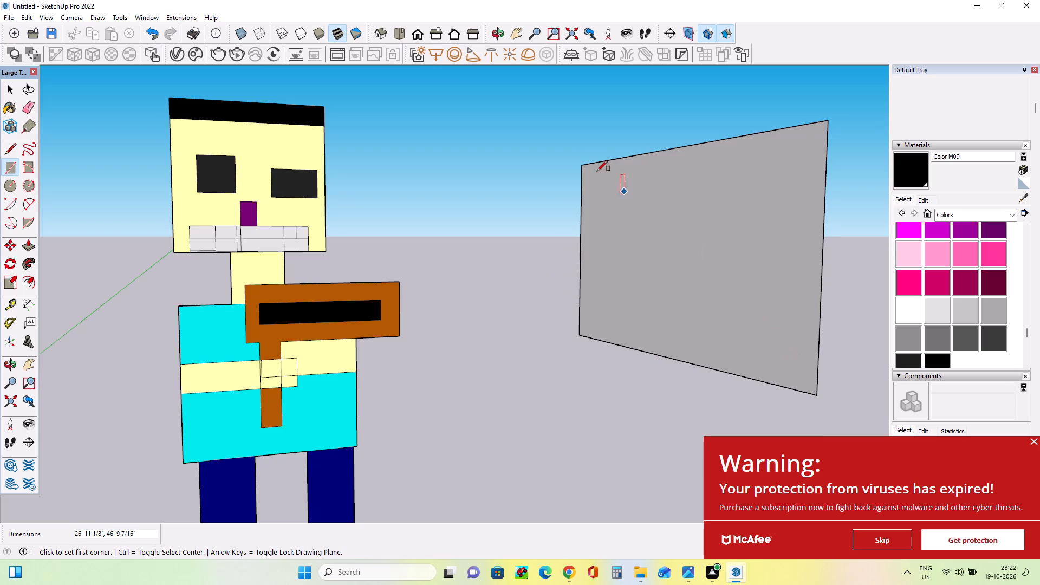
Draw two rectangles near the large panel's upper corners, the right one about 10' 6" by 7' 2".
drag(610, 185, 659, 234)
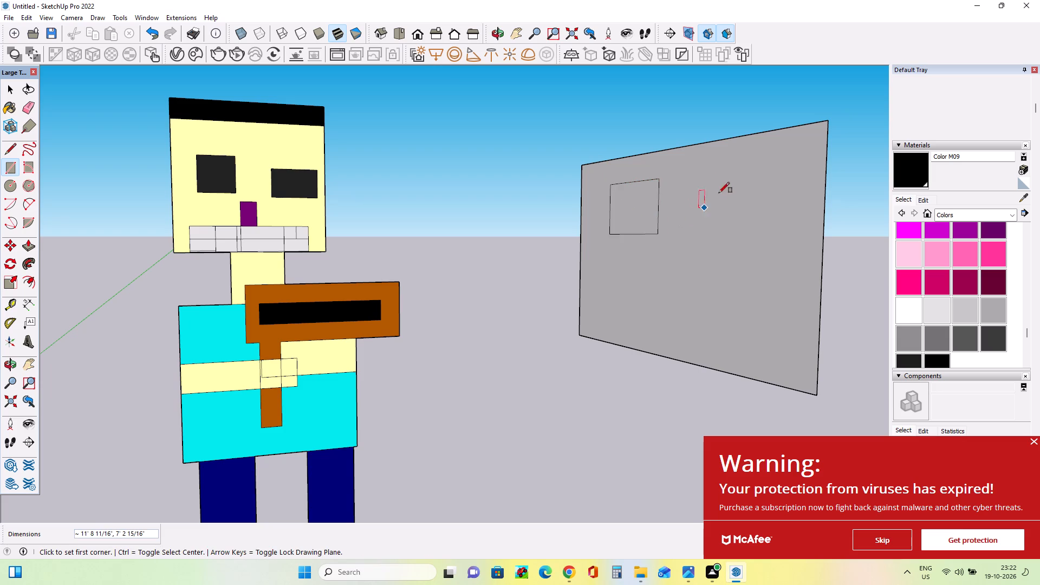
drag(726, 173, 802, 235)
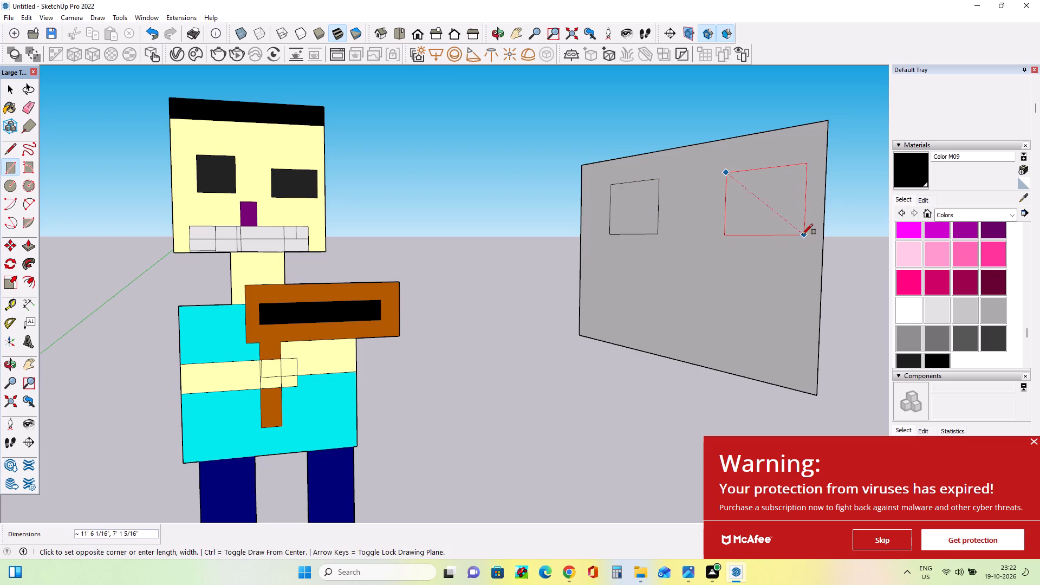
drag(802, 235, 796, 235)
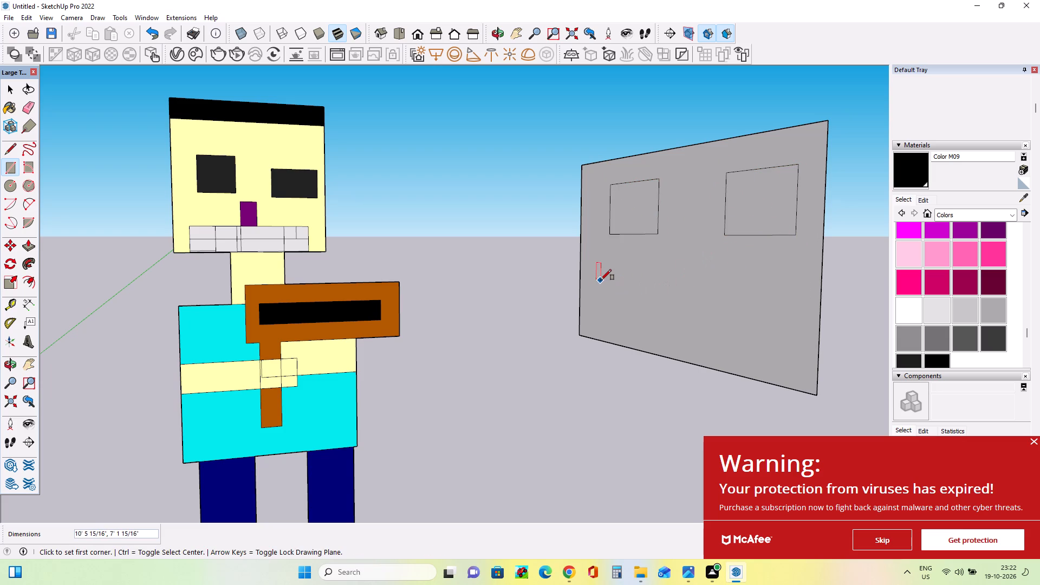
Draw two rectangles near the panel's lower corners, about 11' 7" by 6' 8" on the left and 9' 4" by 4' 9" on the right.
drag(608, 284, 649, 338)
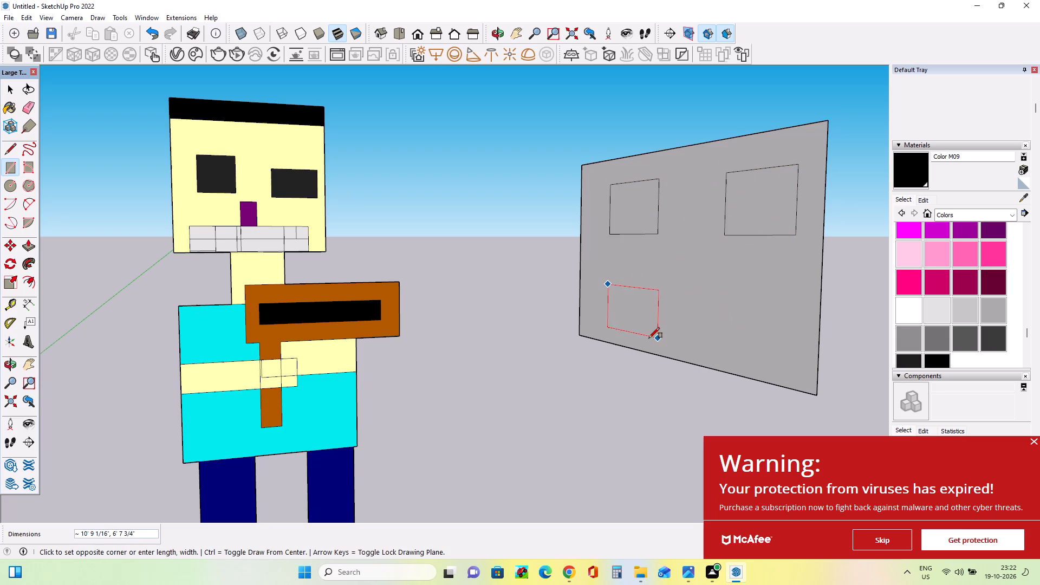
drag(649, 338, 654, 340)
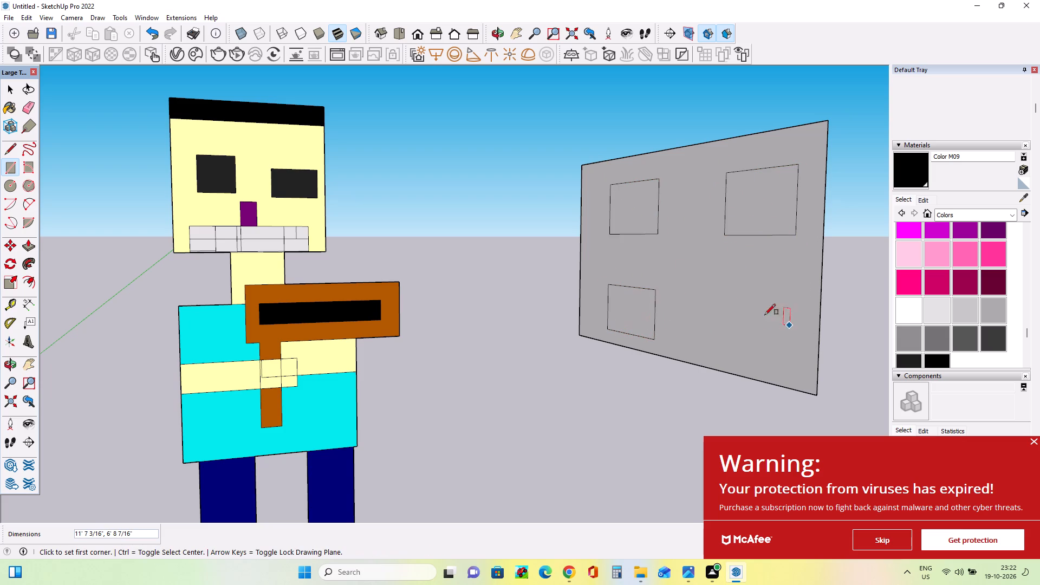
drag(738, 309, 802, 365)
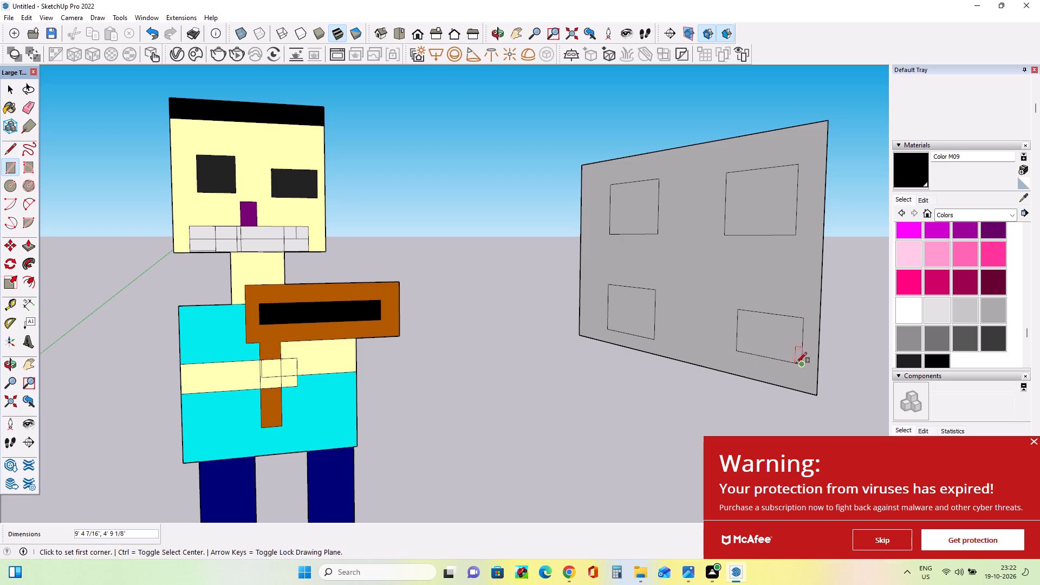
Draw a small rectangle about 4' 3" by 1' 4" inside the panel's upper right rectangle.
drag(737, 186, 763, 196)
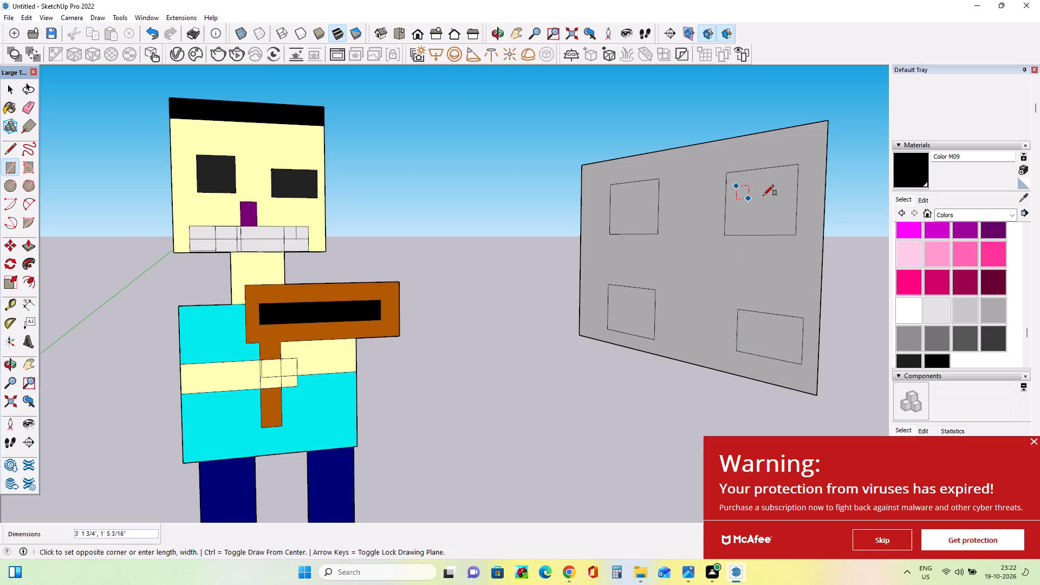
drag(763, 196, 764, 197)
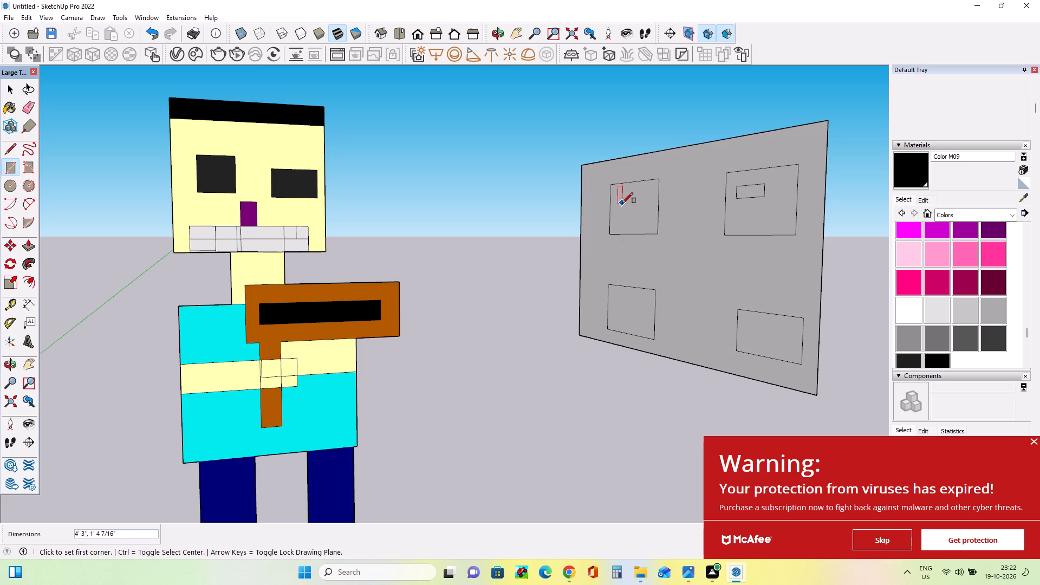
Draw small rectangles inside the panel's other corner rectangles, about 3' 11" by 1' 7" upper left, 4' 8" by 1' 2" lower left, 4' 5" by 11" lower right.
drag(624, 200, 649, 215)
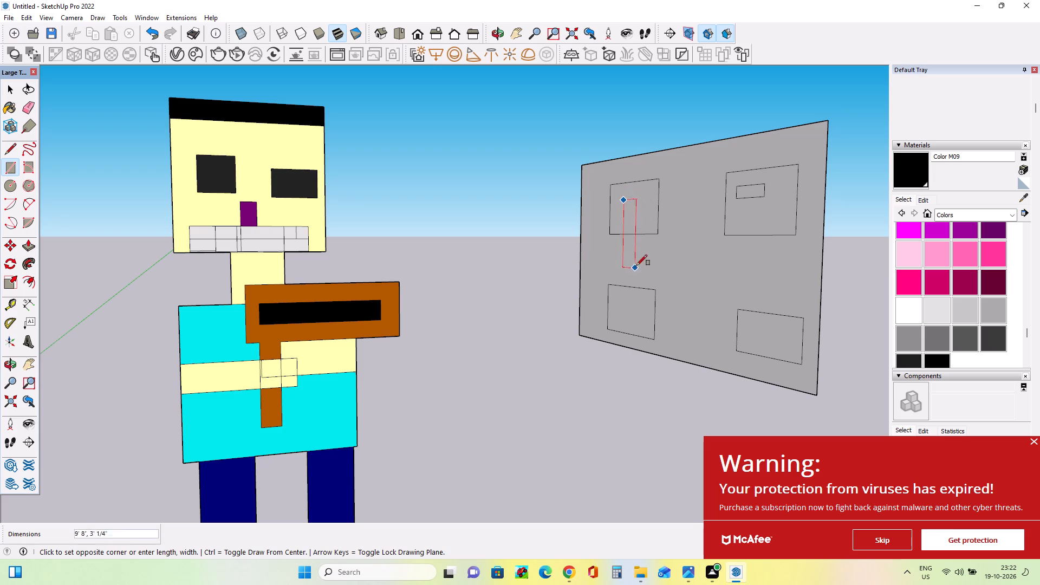
click(640, 210)
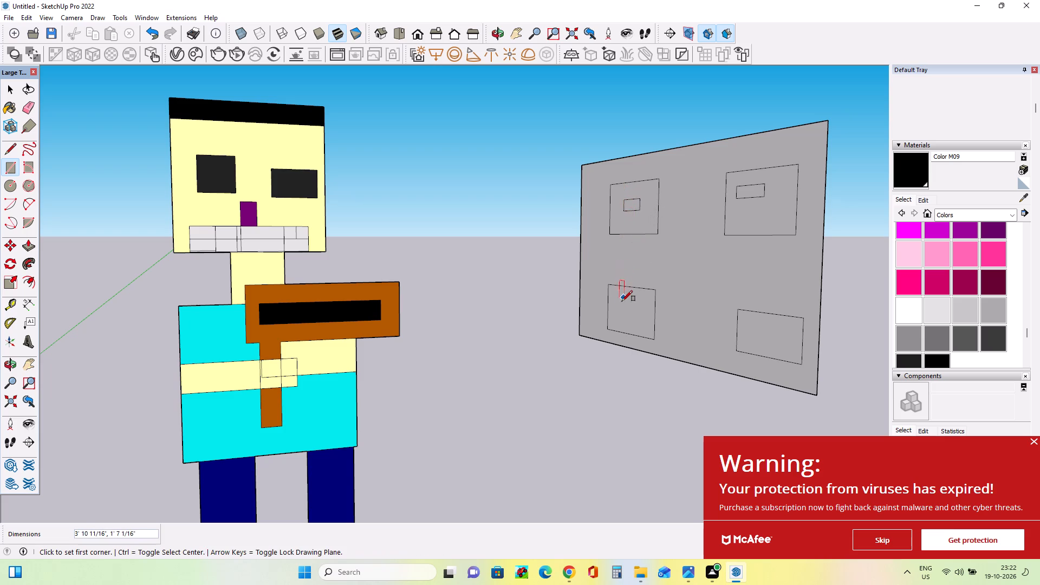
drag(622, 297, 641, 308)
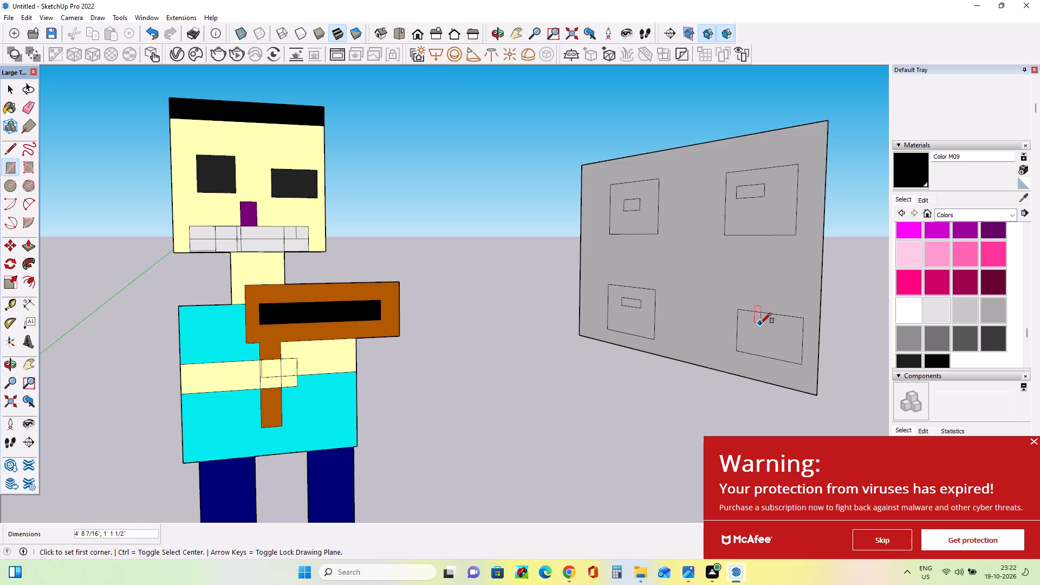
drag(760, 323, 792, 337)
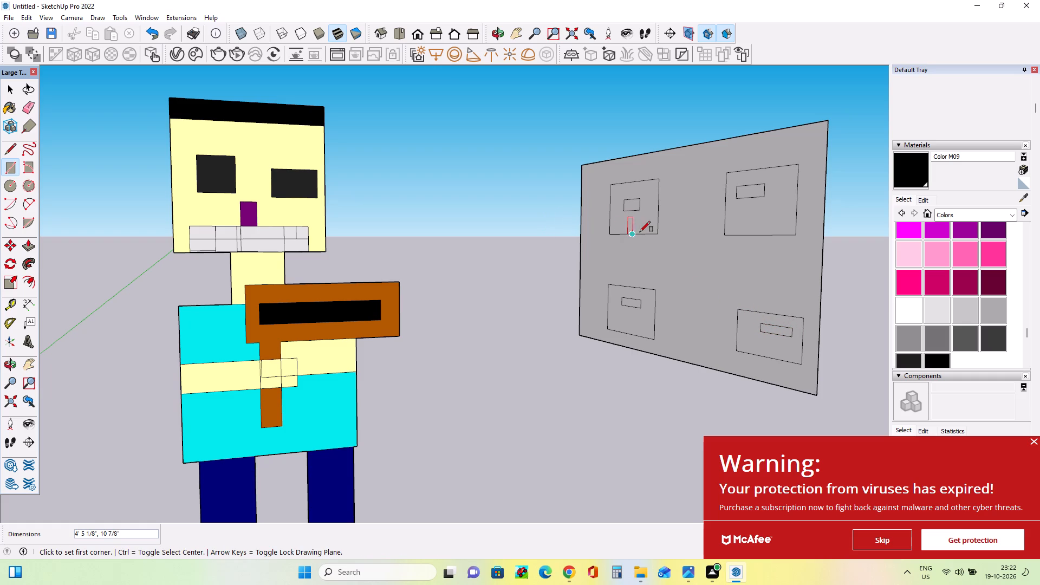
Draw a central rectangle about 15' 3" by 8' 7" on the panel, spanning the inner corners of the upper-left and lower-right rectangles.
drag(656, 232, 680, 286)
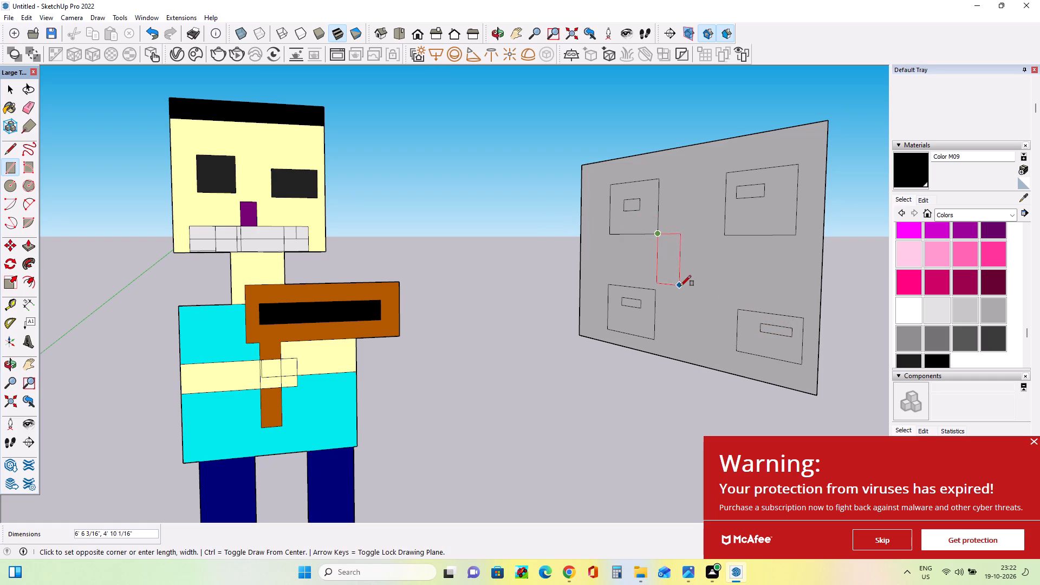
drag(680, 286, 738, 313)
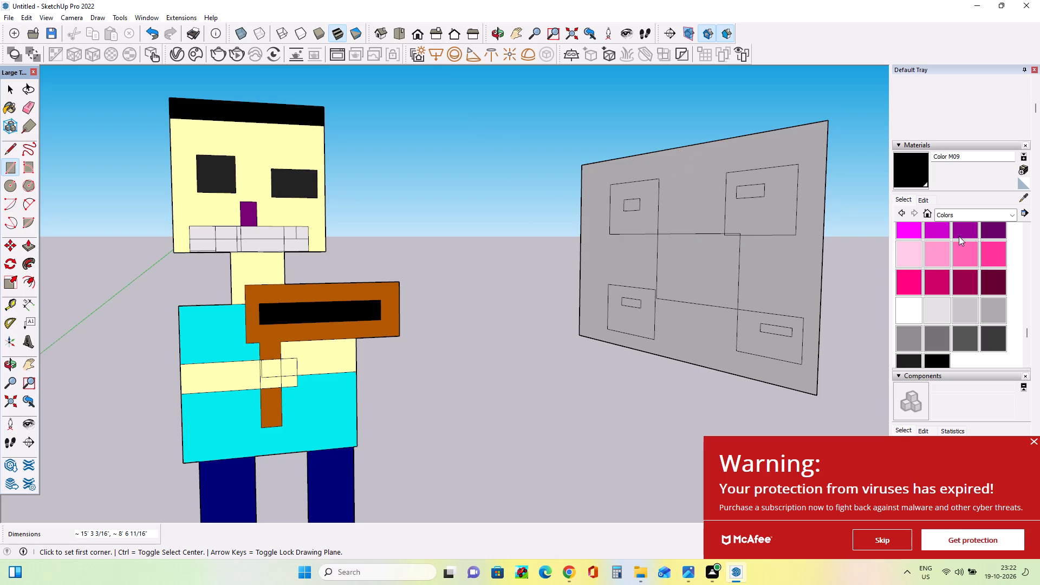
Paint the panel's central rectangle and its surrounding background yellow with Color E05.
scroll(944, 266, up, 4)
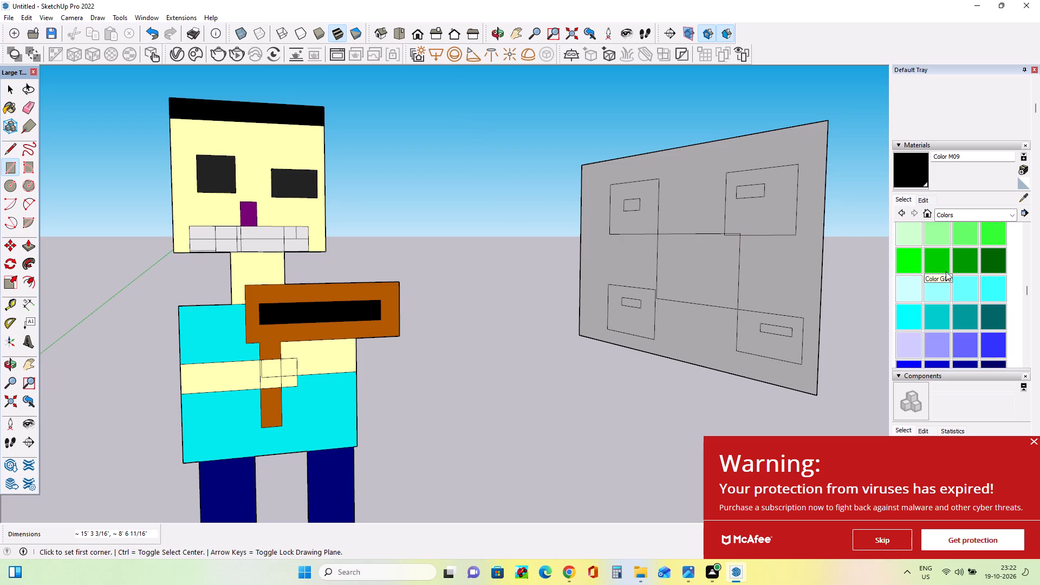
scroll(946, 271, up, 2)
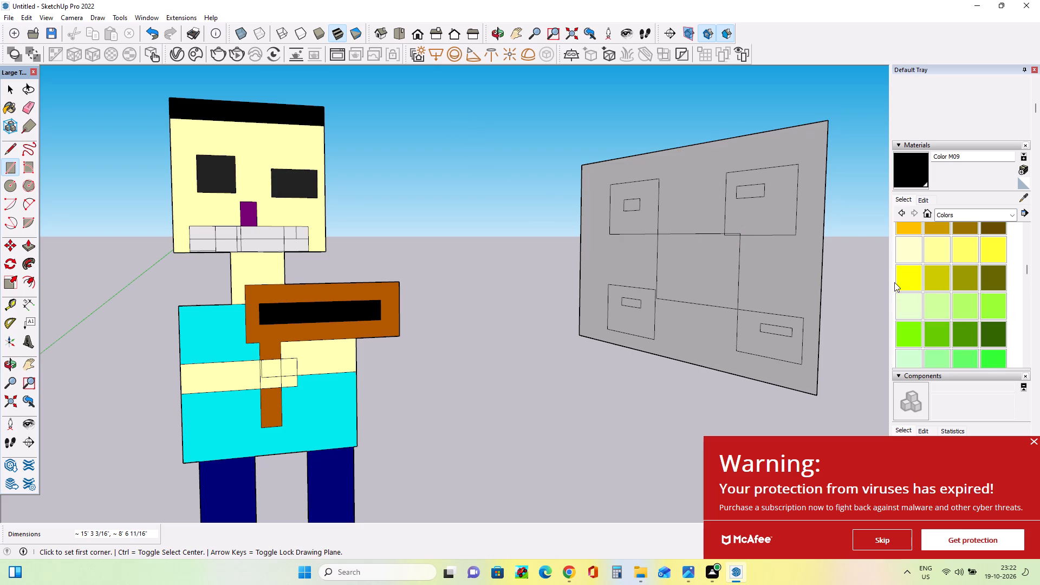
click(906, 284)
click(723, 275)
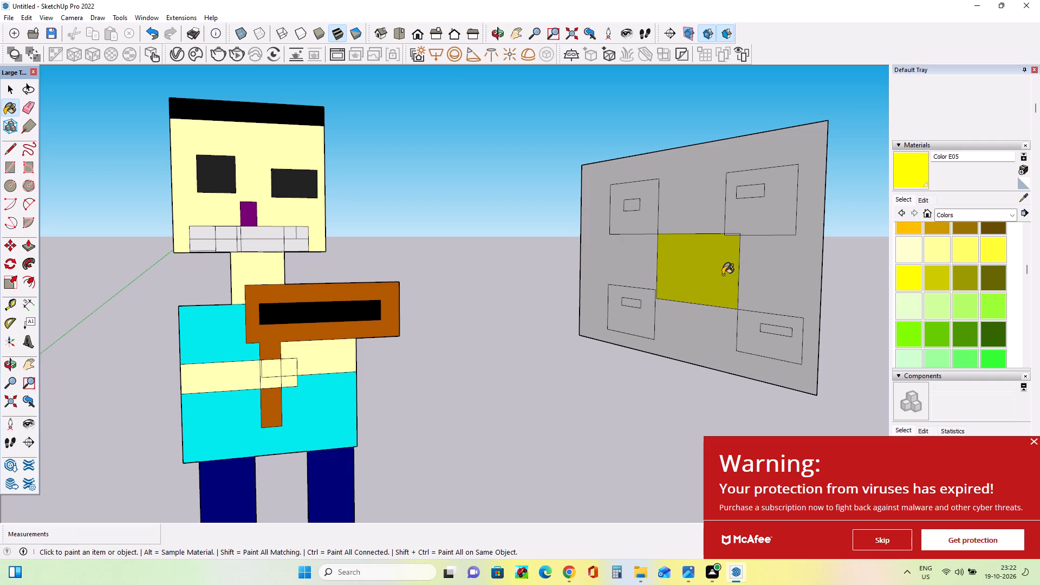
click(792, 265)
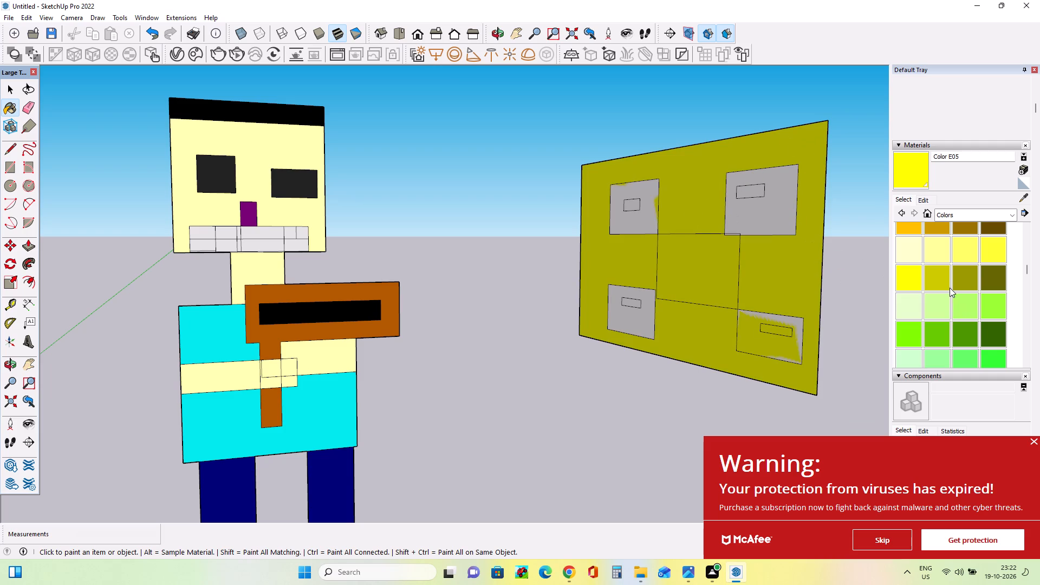
Paint the panel's lower-right corner rectangle red with Color A05.
scroll(950, 288, up, 4)
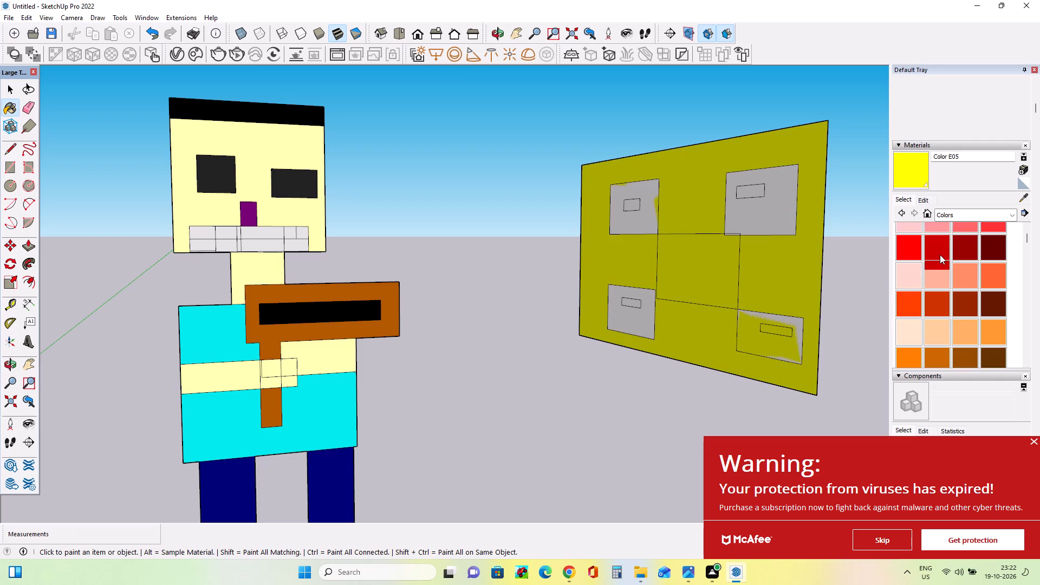
scroll(942, 253, up, 2)
click(918, 306)
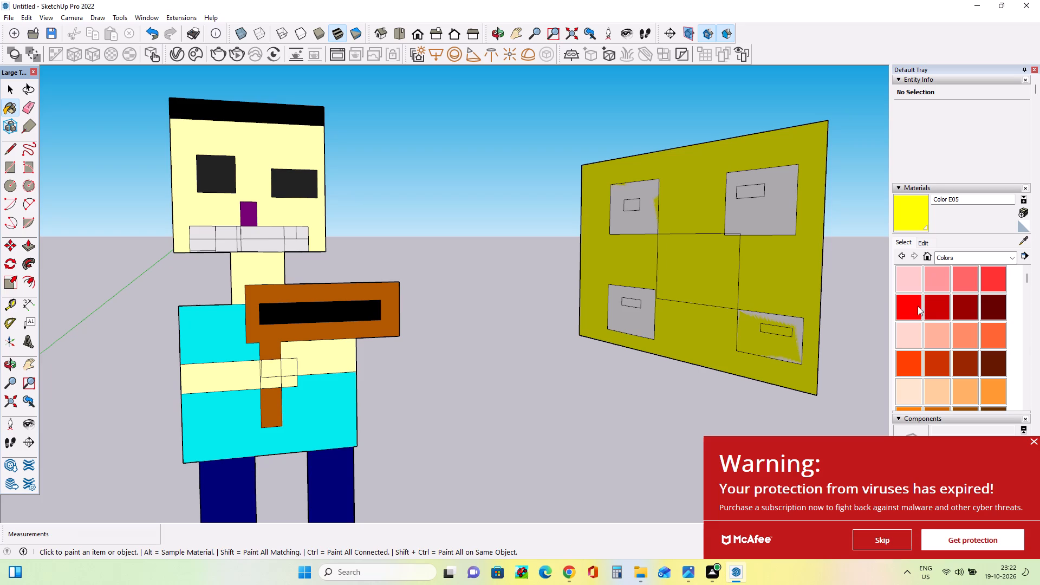
click(777, 348)
click(776, 346)
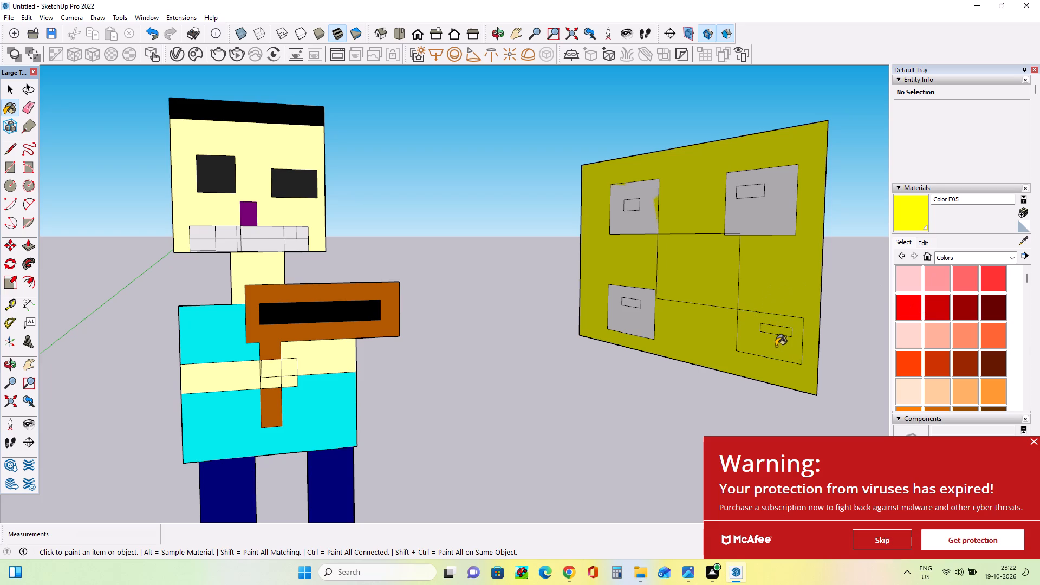
click(949, 302)
click(901, 304)
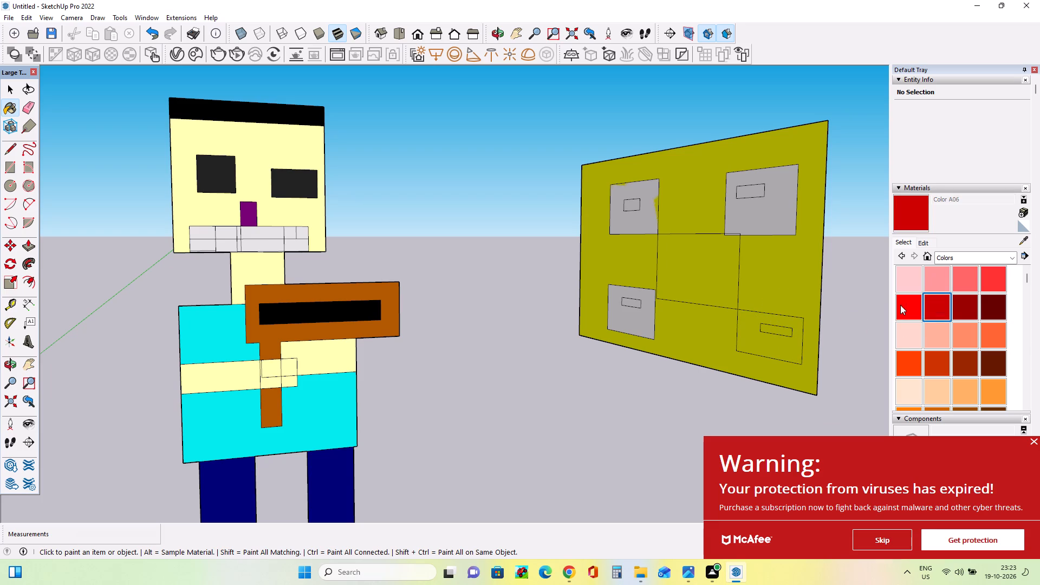
click(782, 357)
click(783, 355)
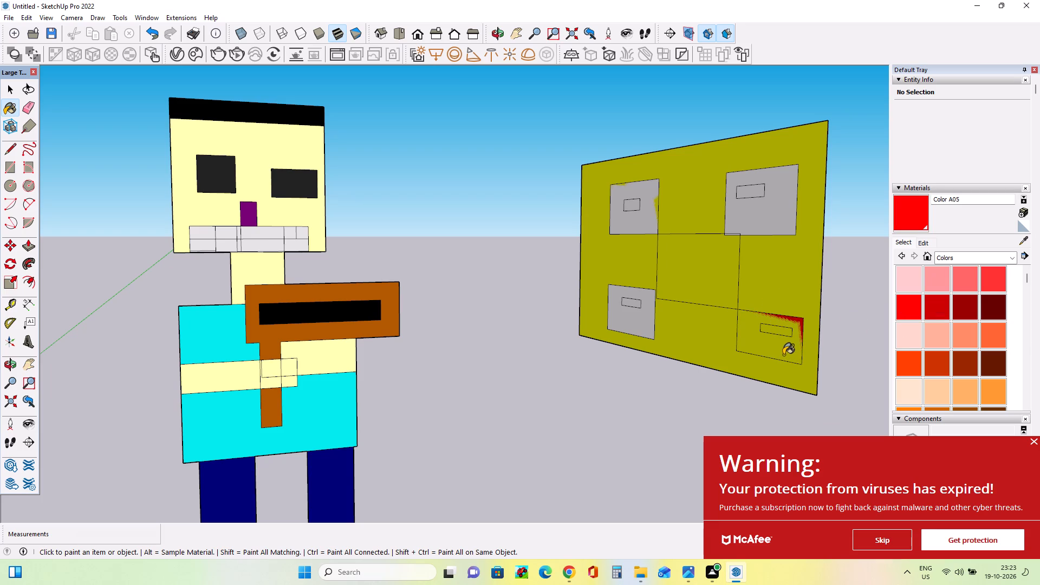
drag(783, 355, 788, 349)
drag(791, 344, 790, 349)
triple_click(786, 356)
click(786, 356)
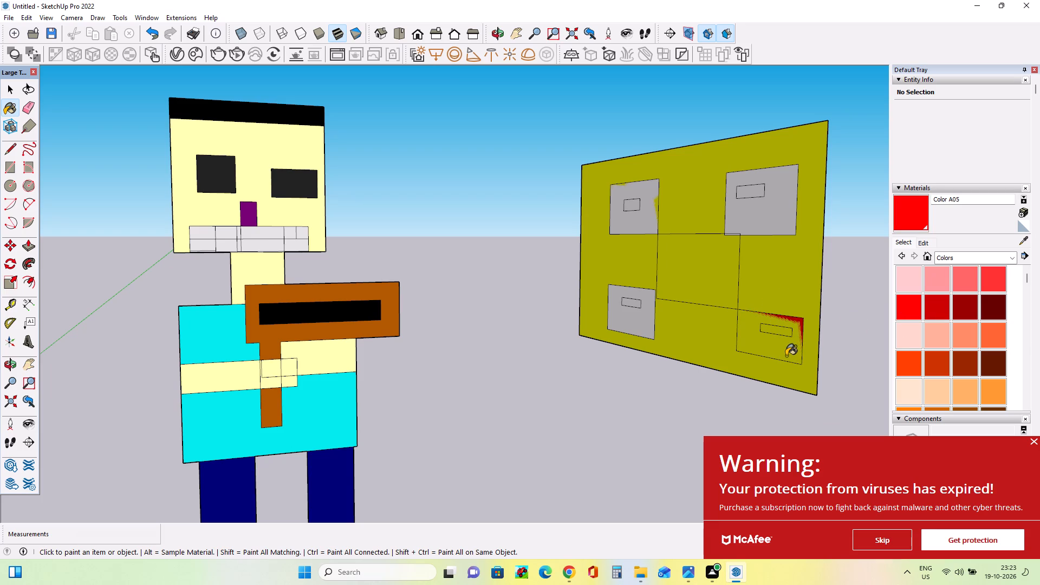
triple_click(785, 355)
click(783, 354)
Paint the panel's other three corner rectangles and the central rectangle with red Color A05.
click(755, 226)
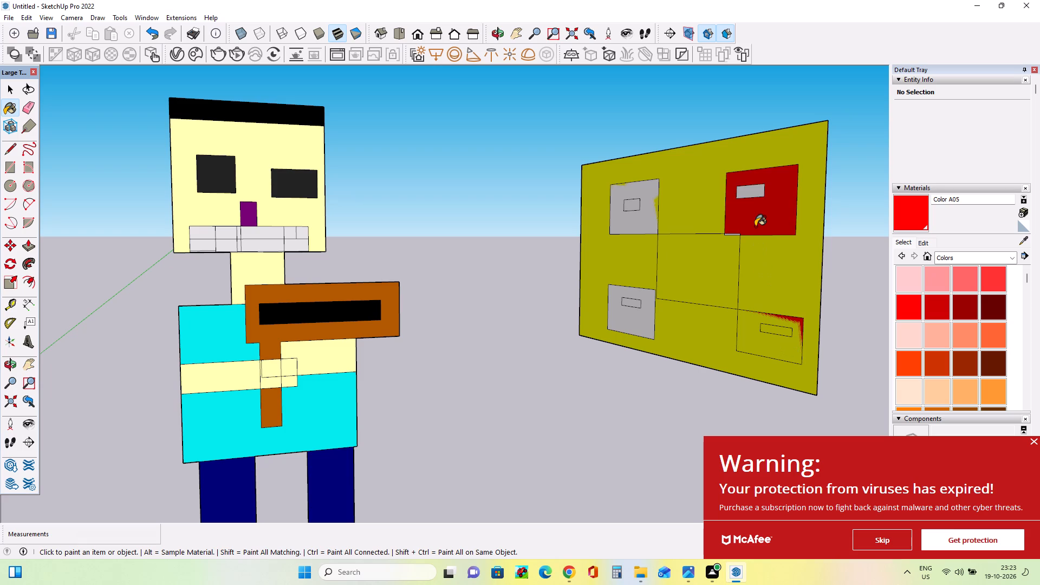
click(641, 226)
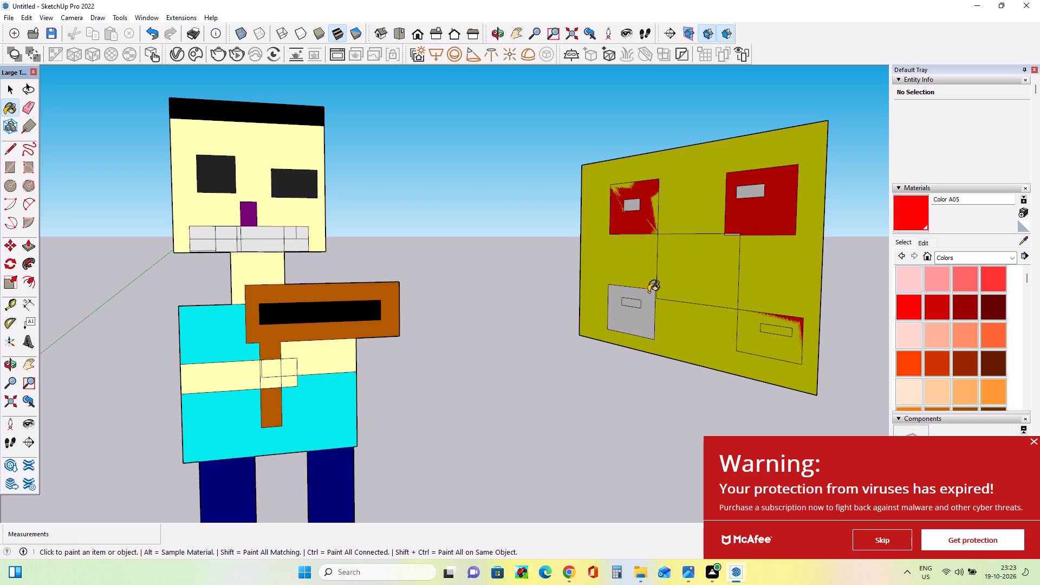
click(654, 213)
click(656, 200)
click(628, 331)
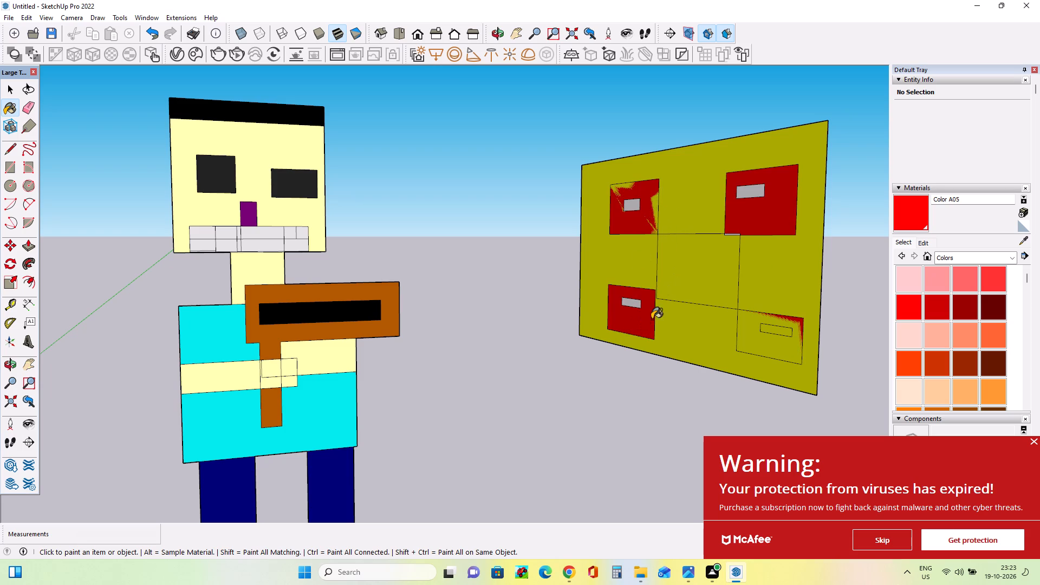
click(714, 269)
click(714, 268)
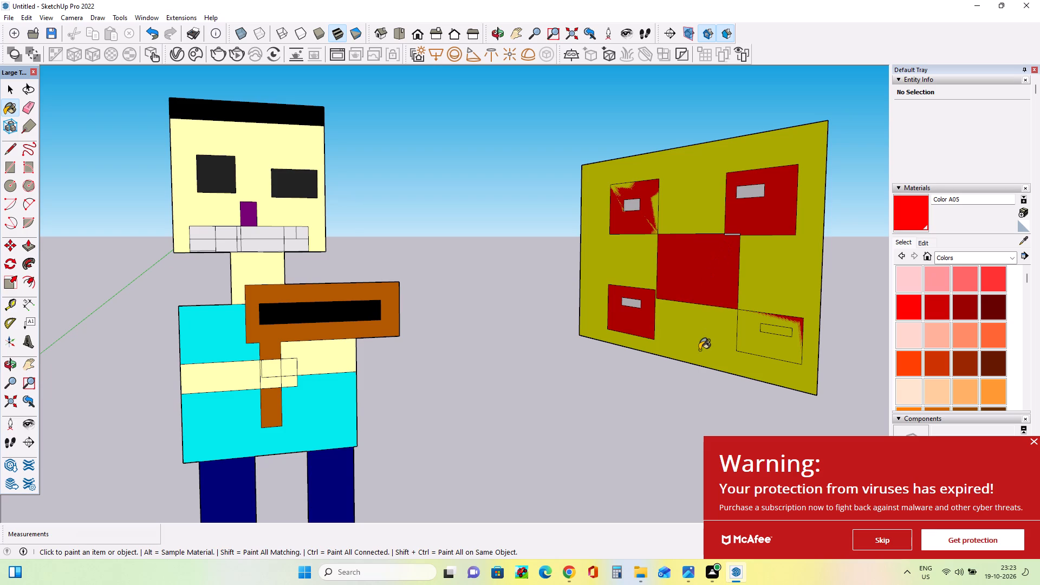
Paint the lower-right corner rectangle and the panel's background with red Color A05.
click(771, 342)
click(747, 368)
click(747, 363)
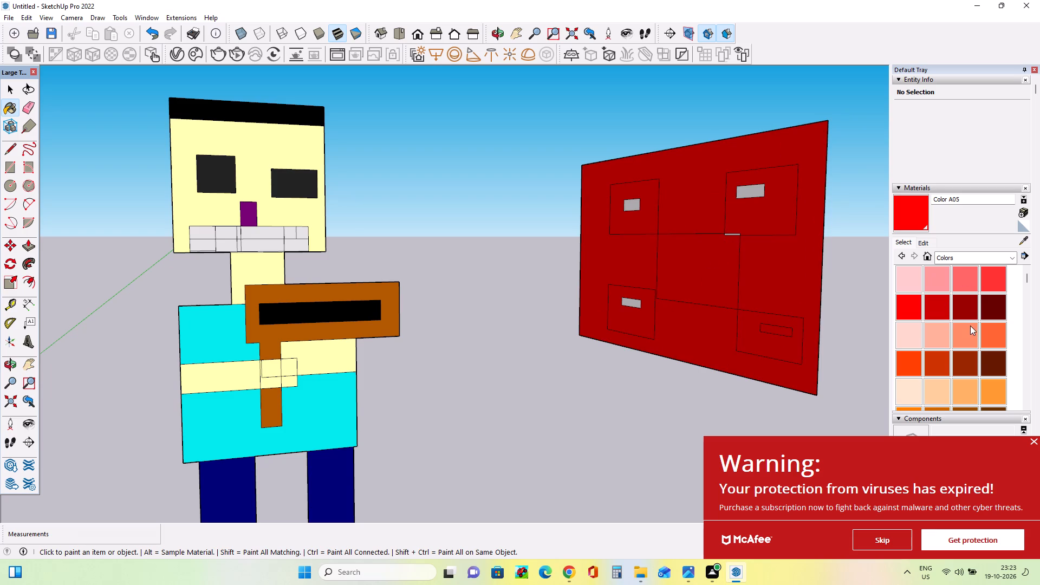
Repaint the panel's background around the red rectangles with light yellow Color E03.
scroll(971, 326, down, 2)
click(961, 374)
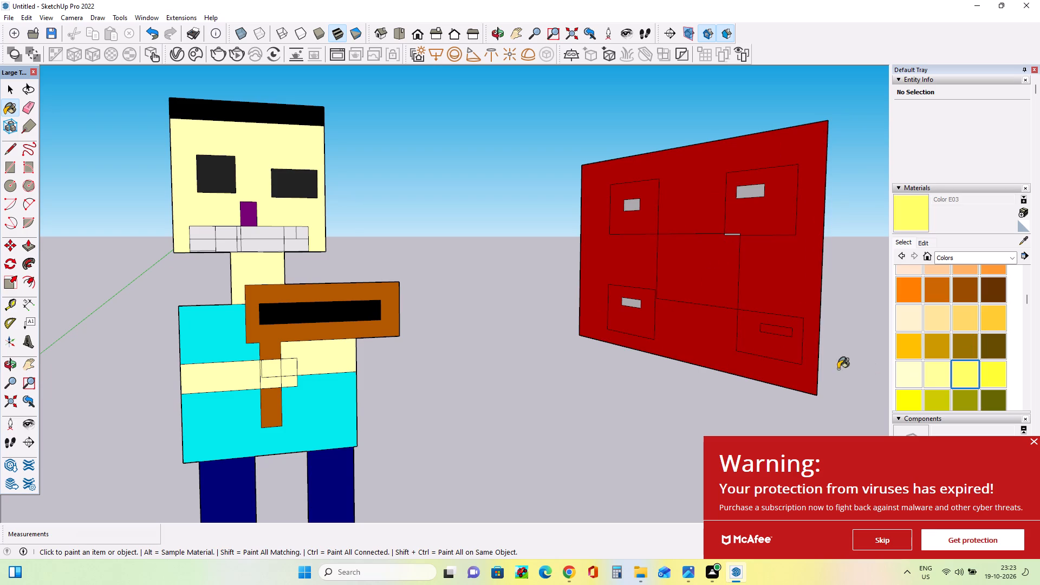
click(724, 347)
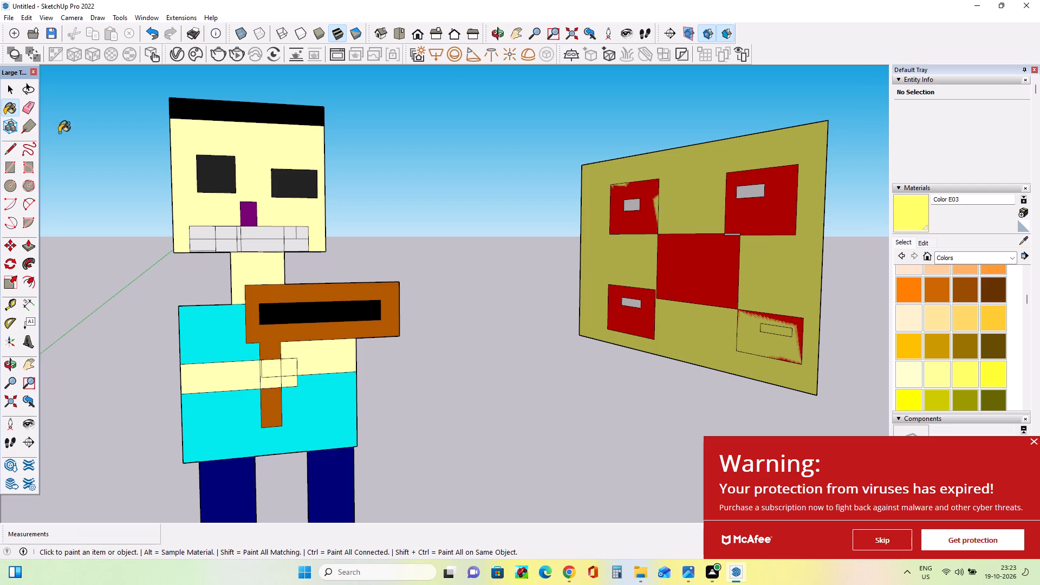
Push the figure's pale yellow face surface backward about 523' 3" with Push/Pull, leaving out the eyes, nose and teeth.
click(27, 244)
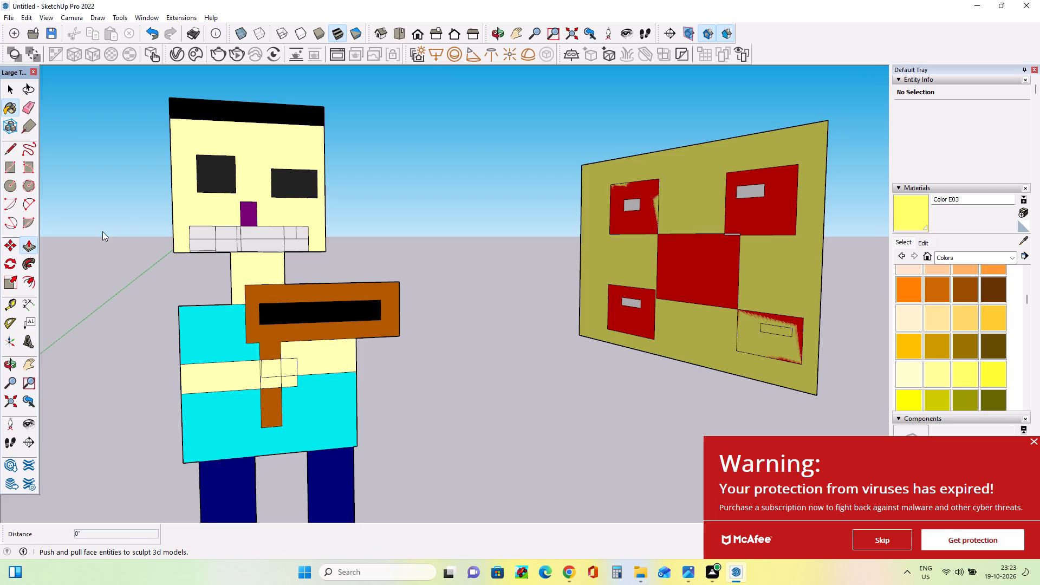
drag(185, 191, 172, 182)
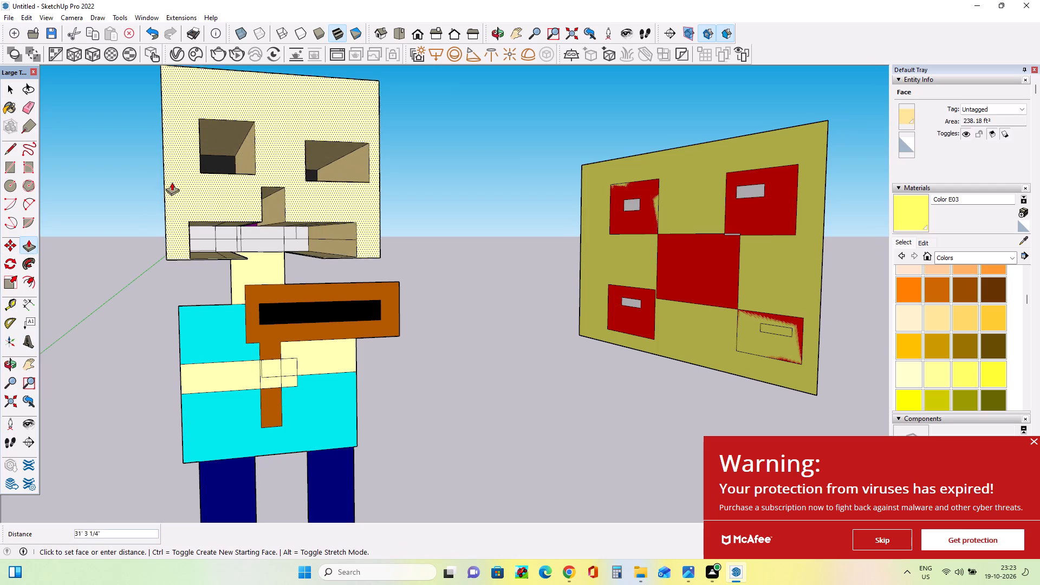
drag(172, 182, 180, 190)
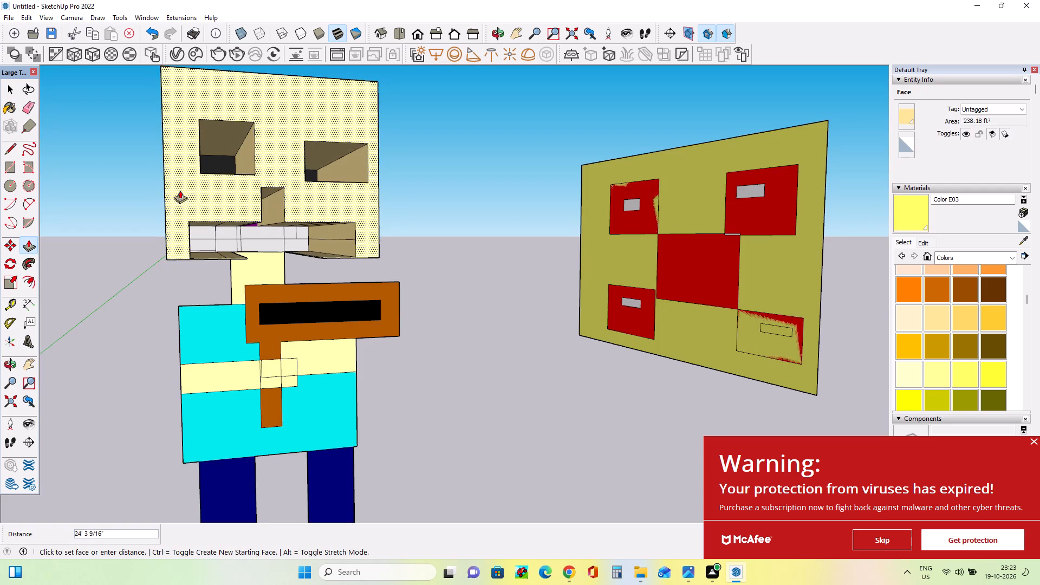
drag(180, 190, 190, 229)
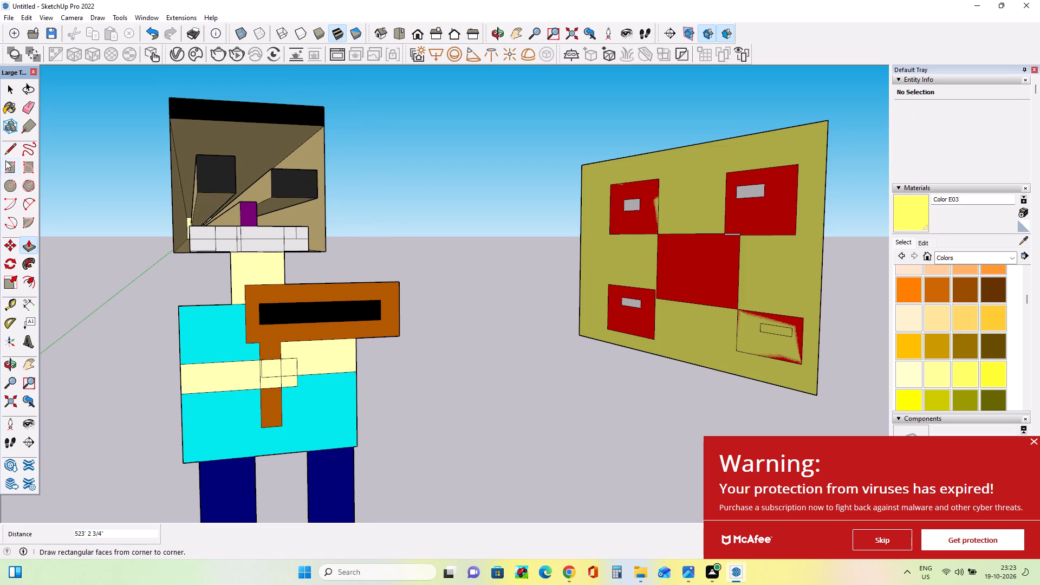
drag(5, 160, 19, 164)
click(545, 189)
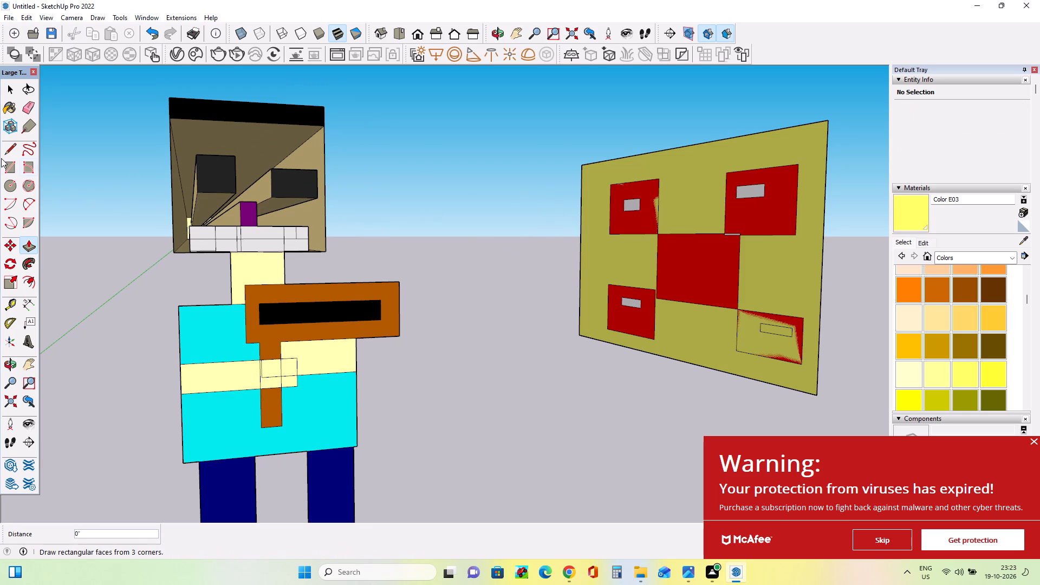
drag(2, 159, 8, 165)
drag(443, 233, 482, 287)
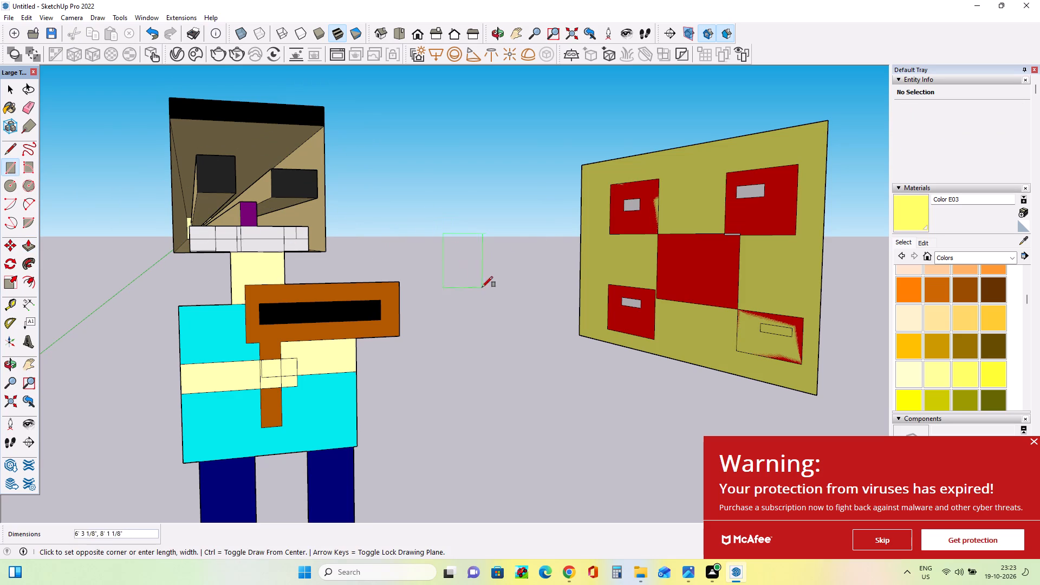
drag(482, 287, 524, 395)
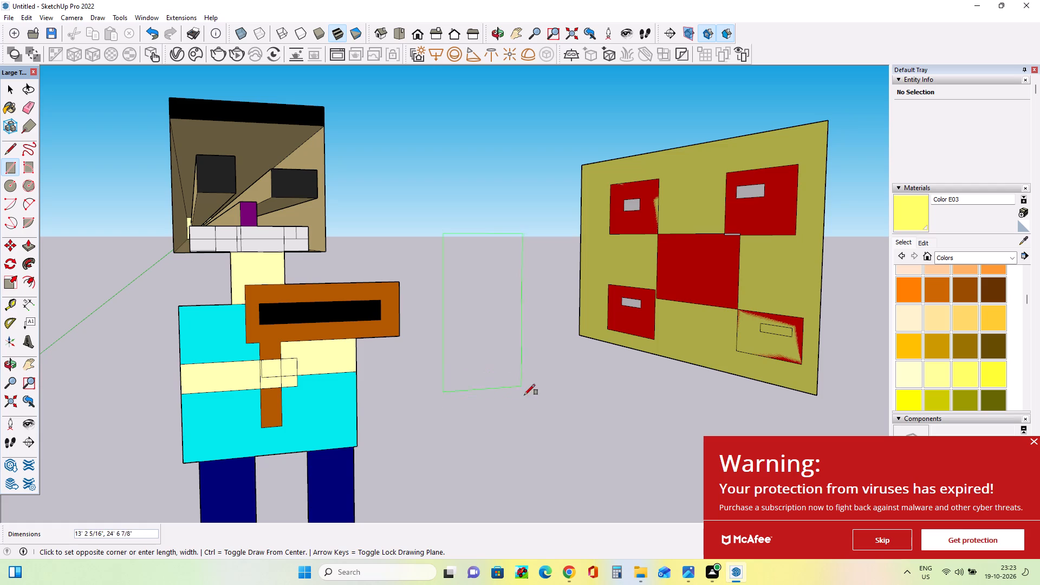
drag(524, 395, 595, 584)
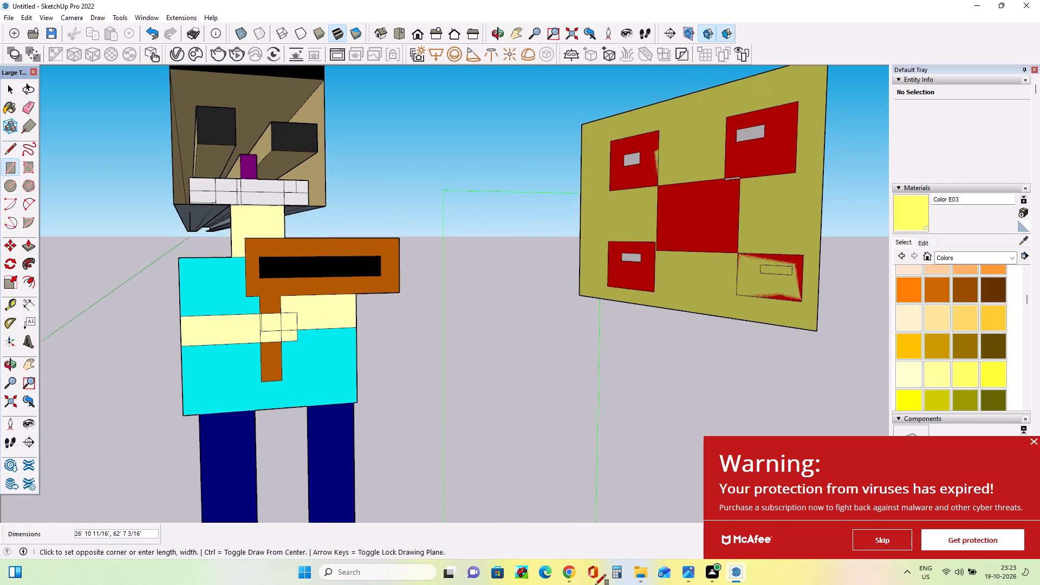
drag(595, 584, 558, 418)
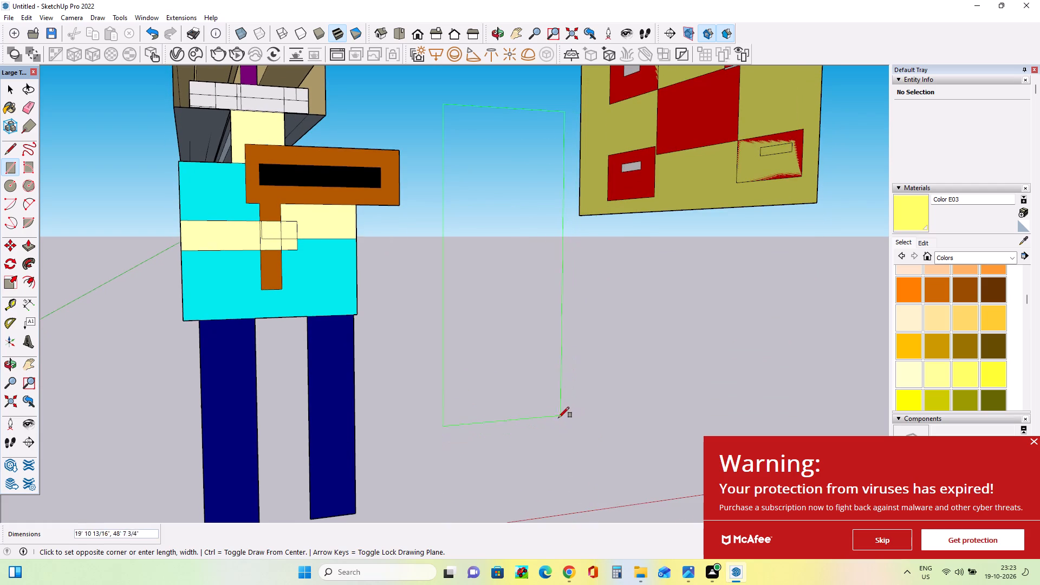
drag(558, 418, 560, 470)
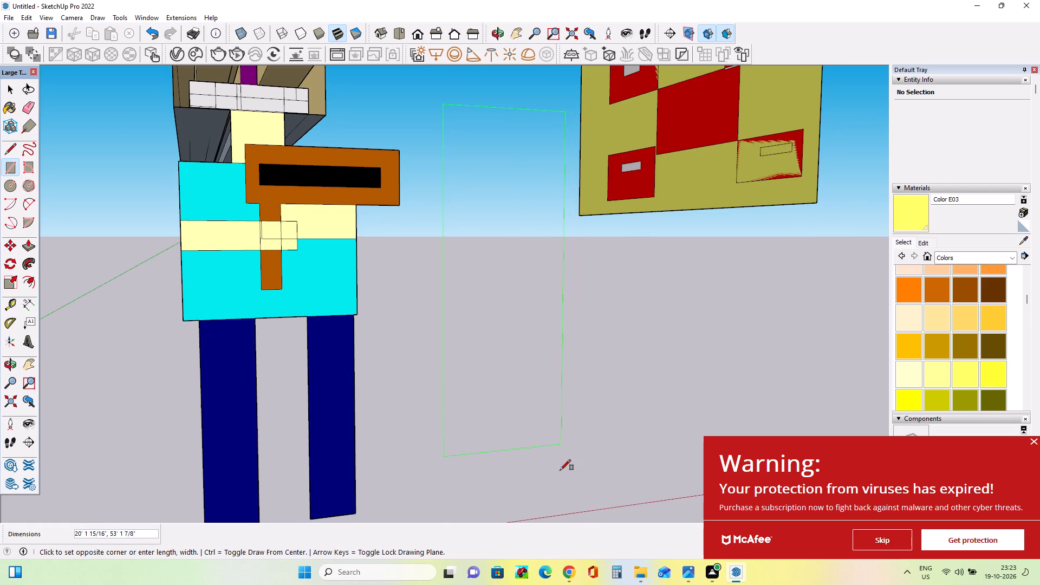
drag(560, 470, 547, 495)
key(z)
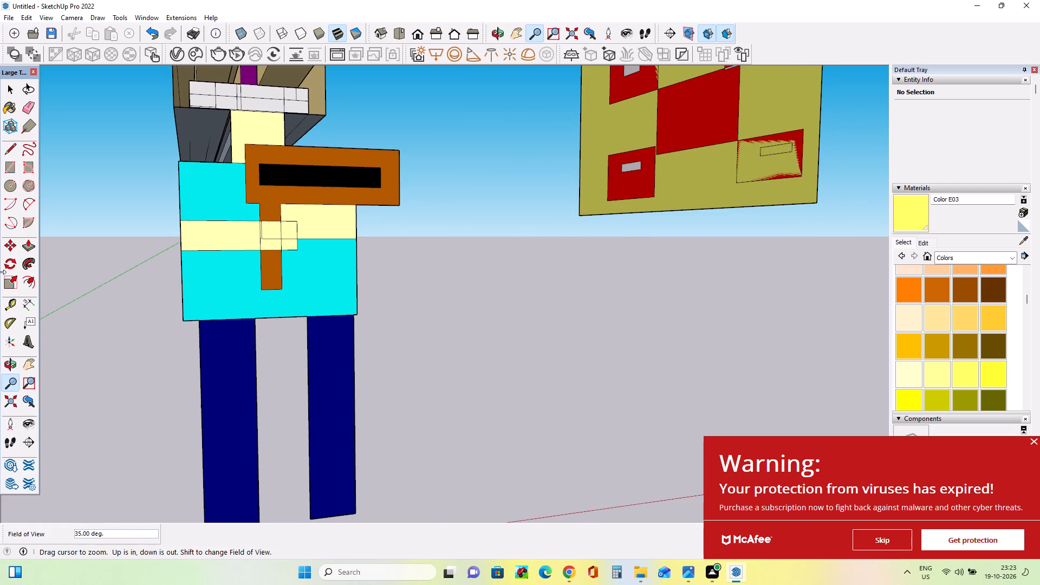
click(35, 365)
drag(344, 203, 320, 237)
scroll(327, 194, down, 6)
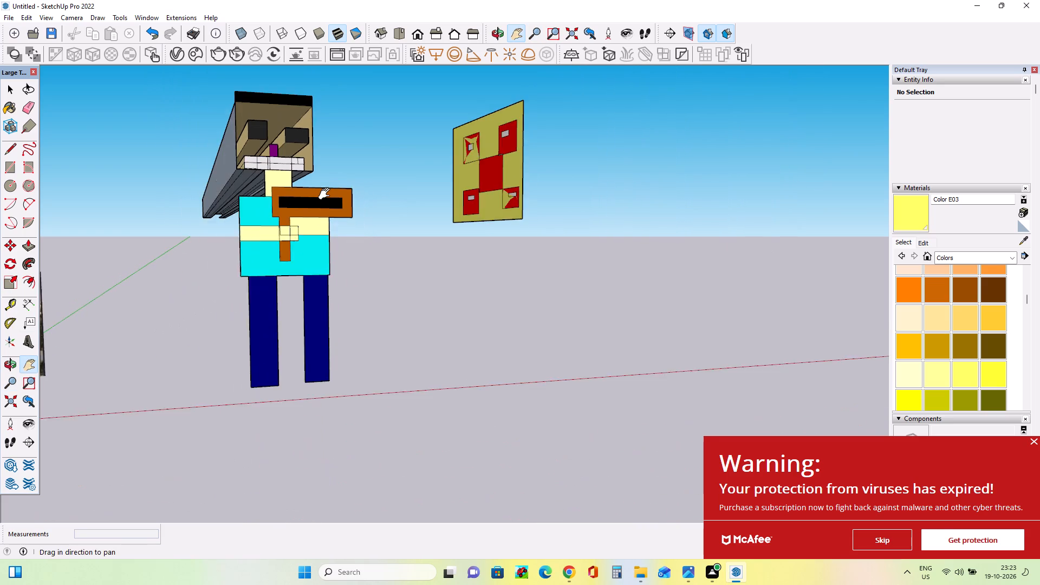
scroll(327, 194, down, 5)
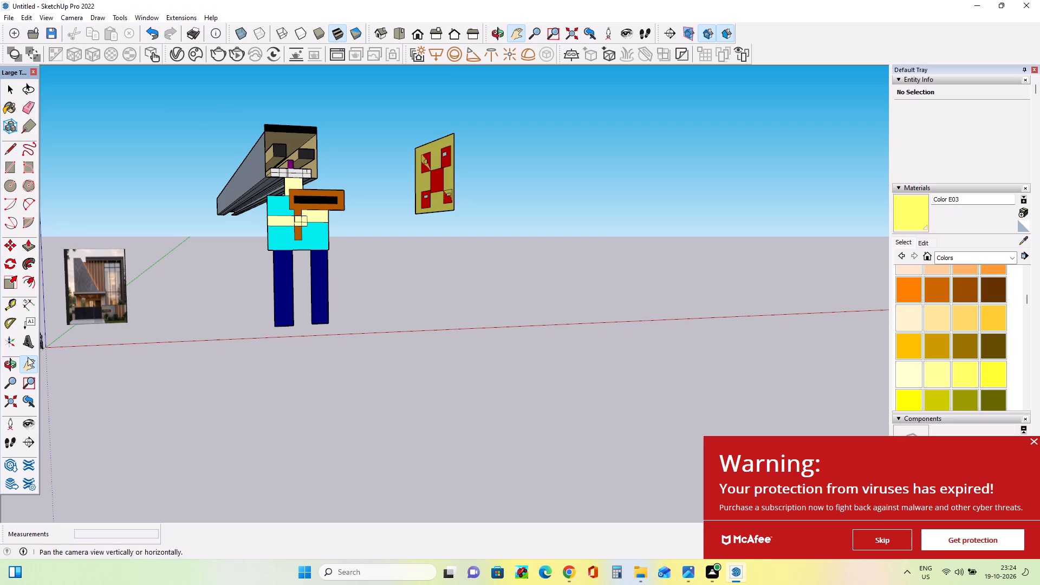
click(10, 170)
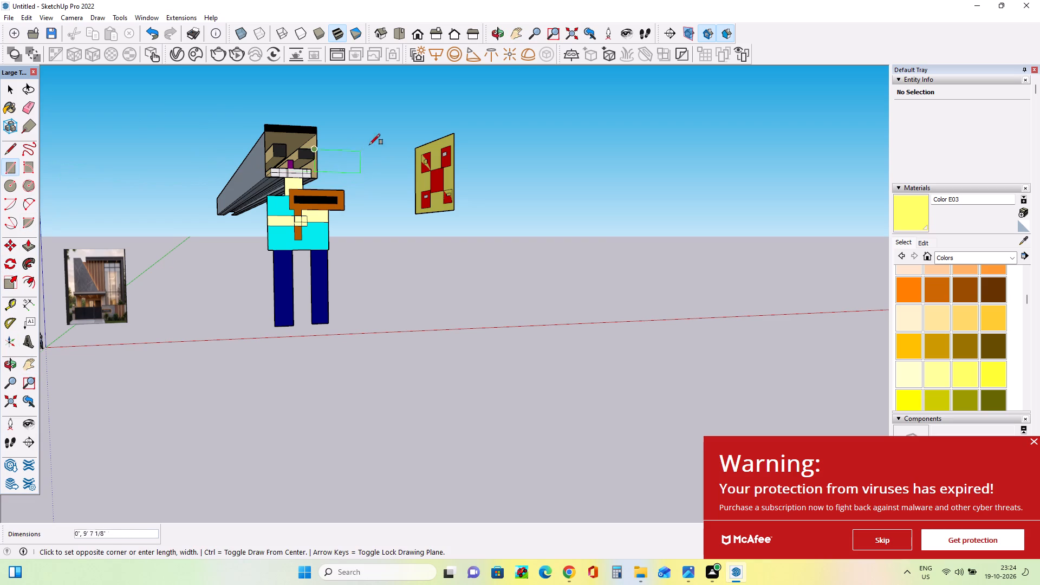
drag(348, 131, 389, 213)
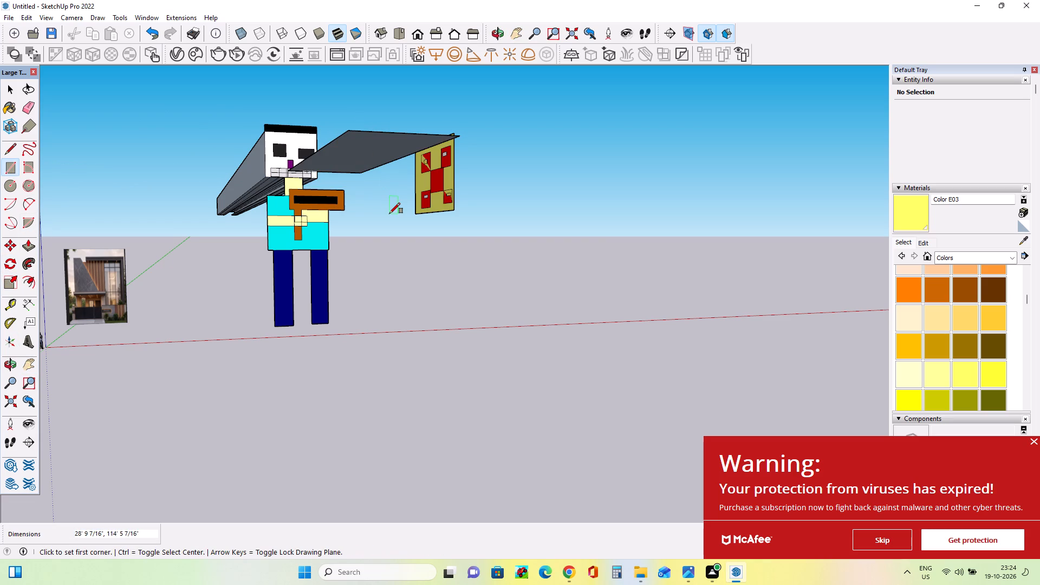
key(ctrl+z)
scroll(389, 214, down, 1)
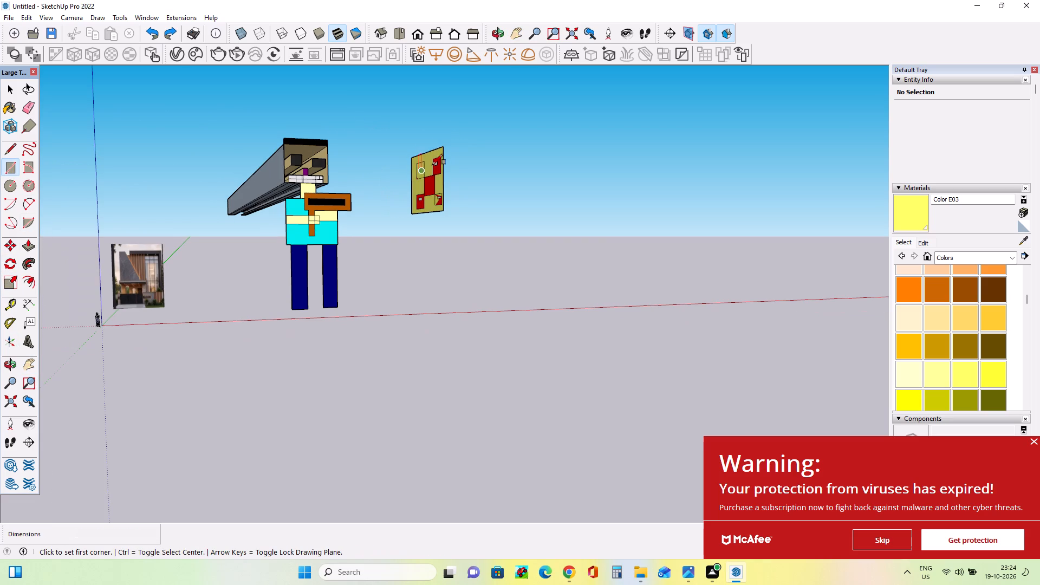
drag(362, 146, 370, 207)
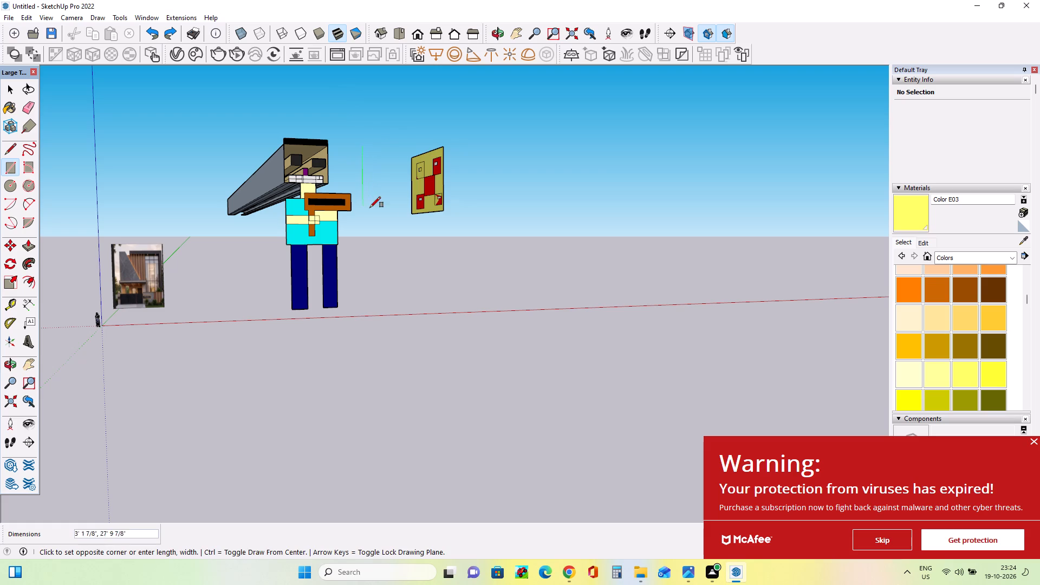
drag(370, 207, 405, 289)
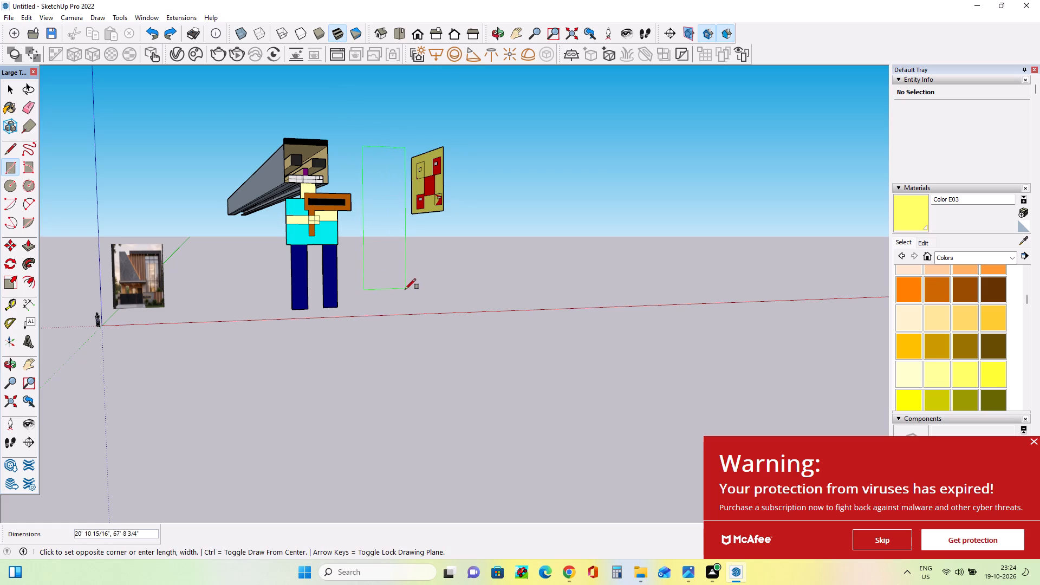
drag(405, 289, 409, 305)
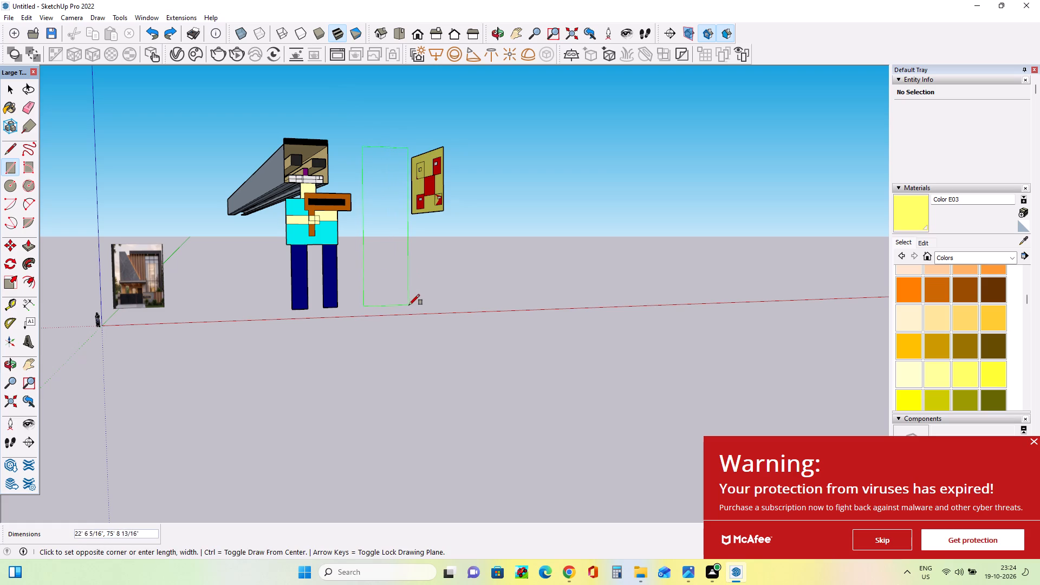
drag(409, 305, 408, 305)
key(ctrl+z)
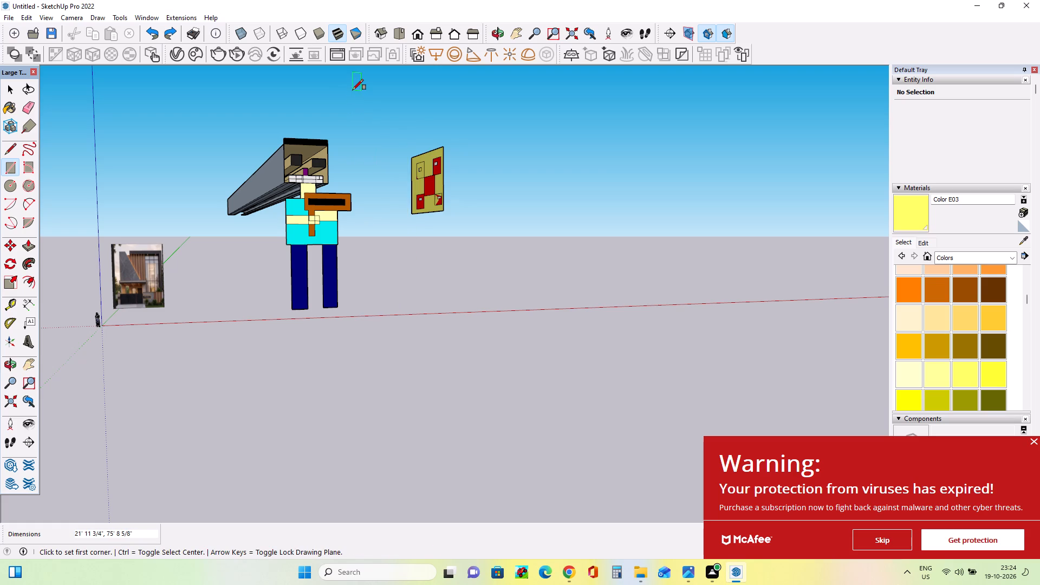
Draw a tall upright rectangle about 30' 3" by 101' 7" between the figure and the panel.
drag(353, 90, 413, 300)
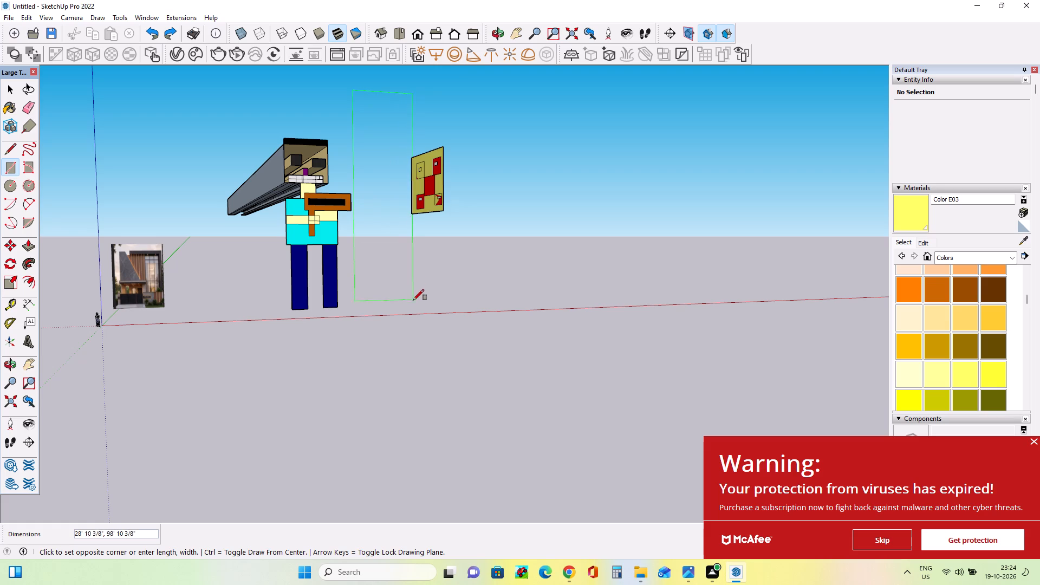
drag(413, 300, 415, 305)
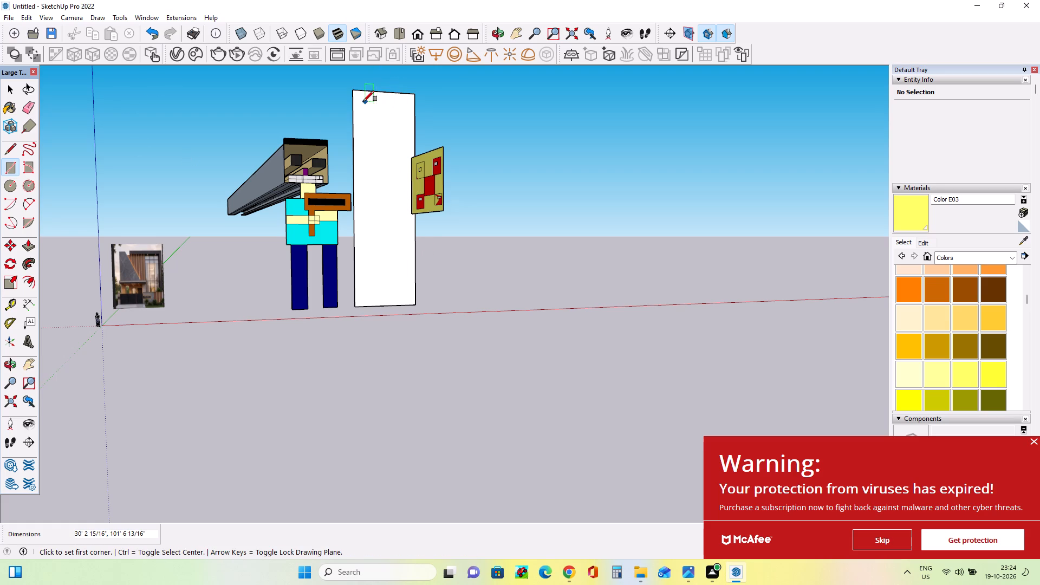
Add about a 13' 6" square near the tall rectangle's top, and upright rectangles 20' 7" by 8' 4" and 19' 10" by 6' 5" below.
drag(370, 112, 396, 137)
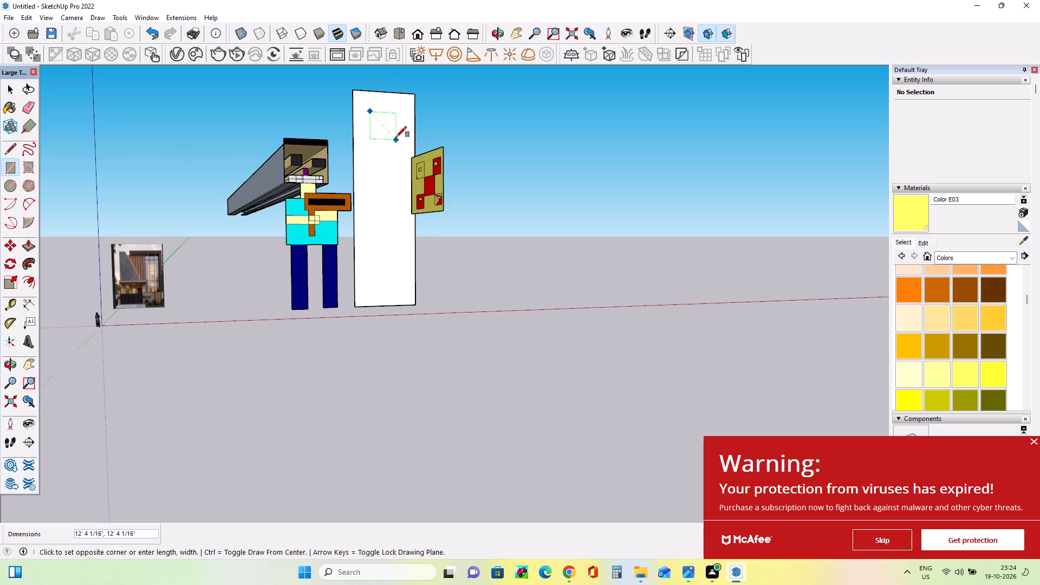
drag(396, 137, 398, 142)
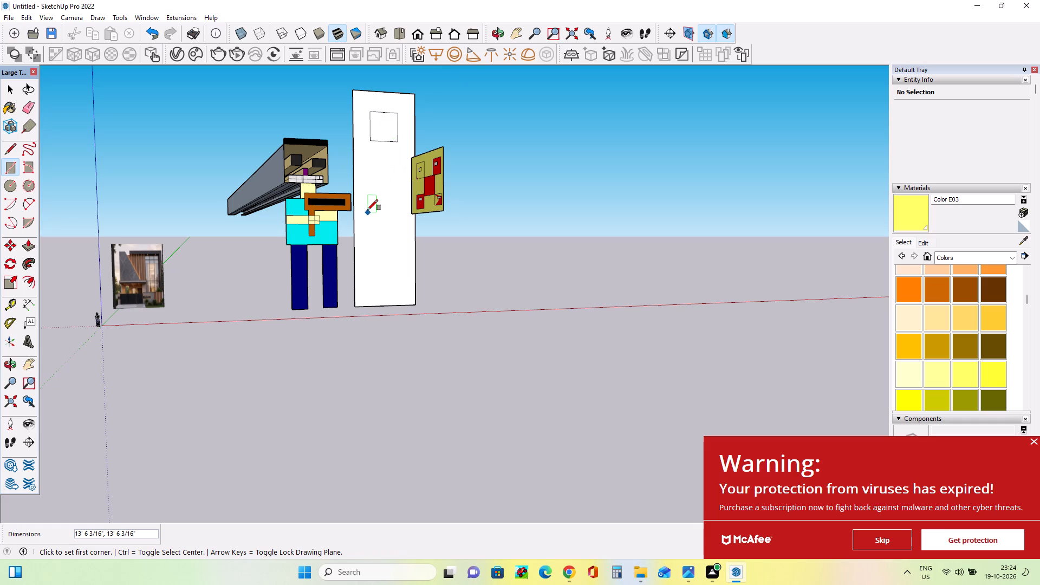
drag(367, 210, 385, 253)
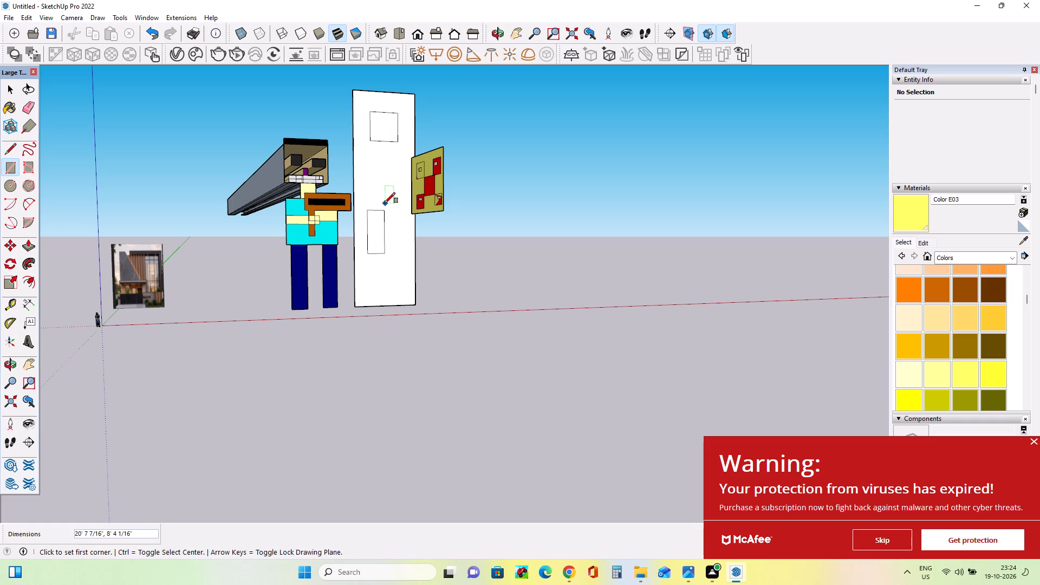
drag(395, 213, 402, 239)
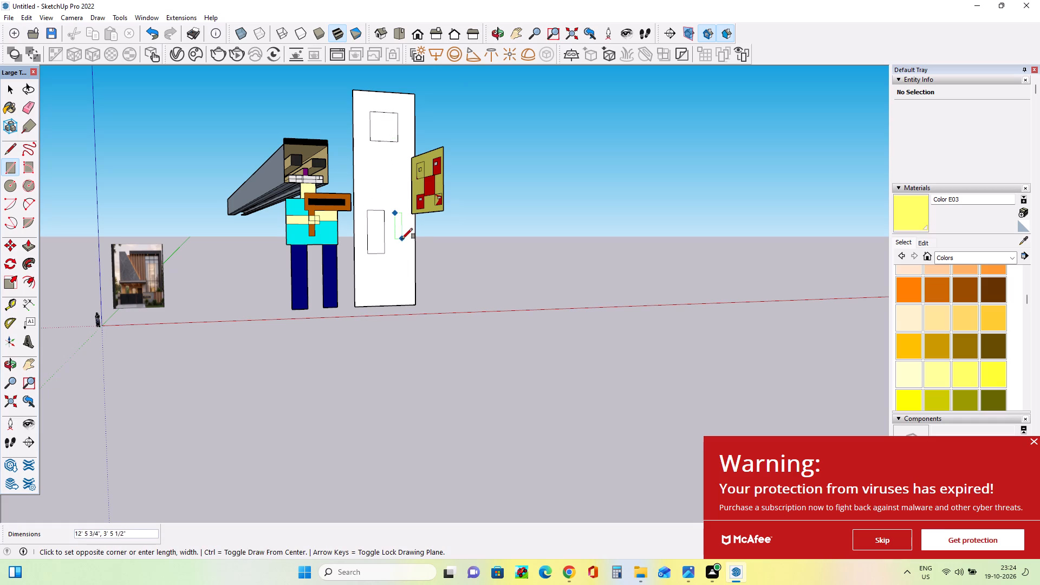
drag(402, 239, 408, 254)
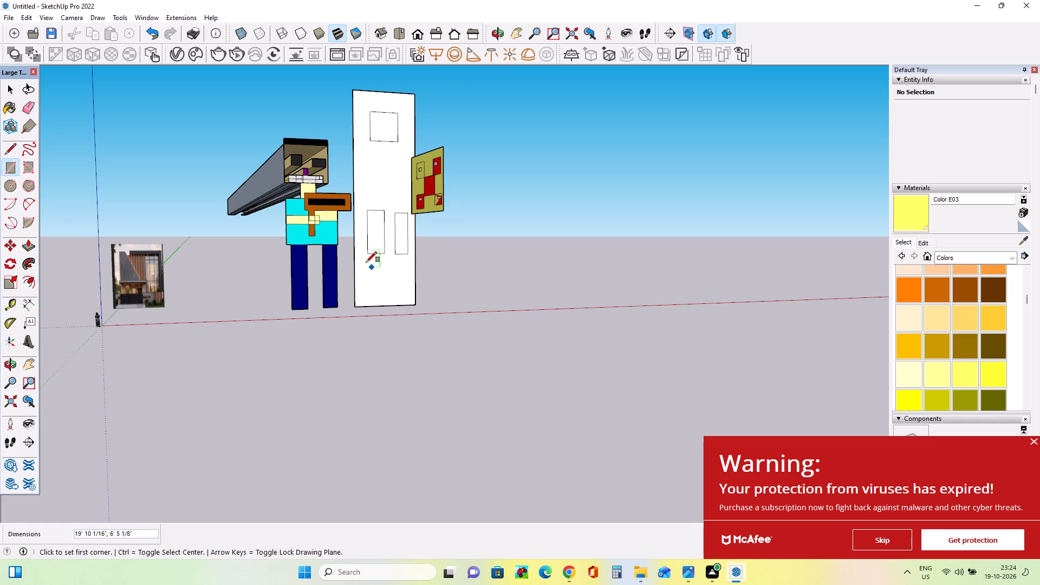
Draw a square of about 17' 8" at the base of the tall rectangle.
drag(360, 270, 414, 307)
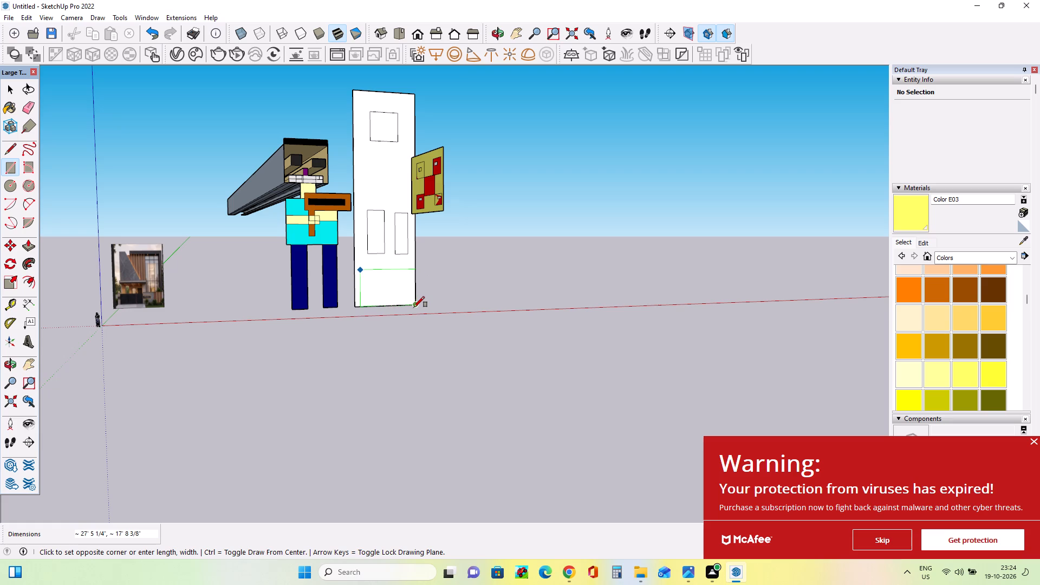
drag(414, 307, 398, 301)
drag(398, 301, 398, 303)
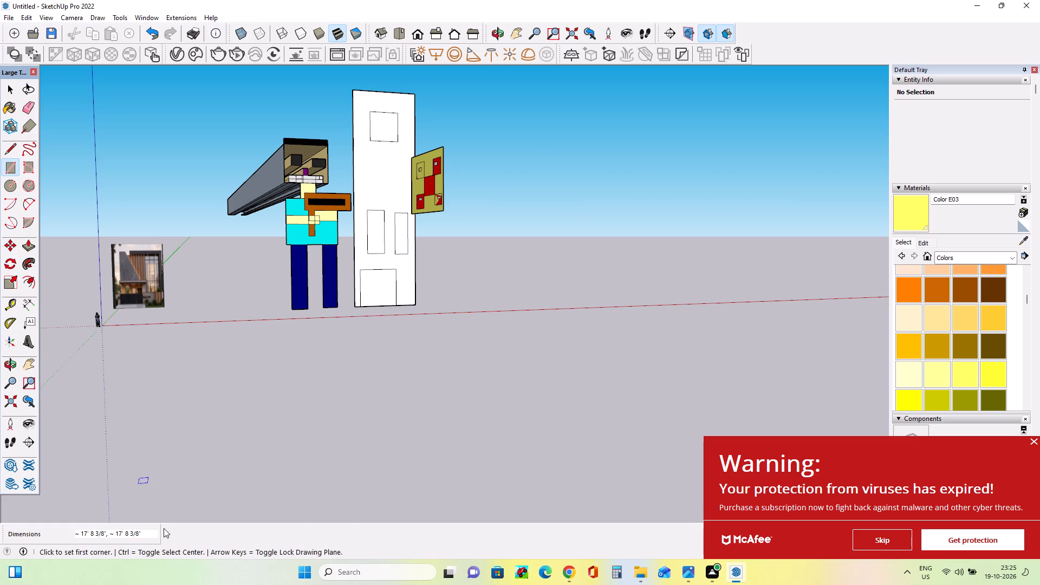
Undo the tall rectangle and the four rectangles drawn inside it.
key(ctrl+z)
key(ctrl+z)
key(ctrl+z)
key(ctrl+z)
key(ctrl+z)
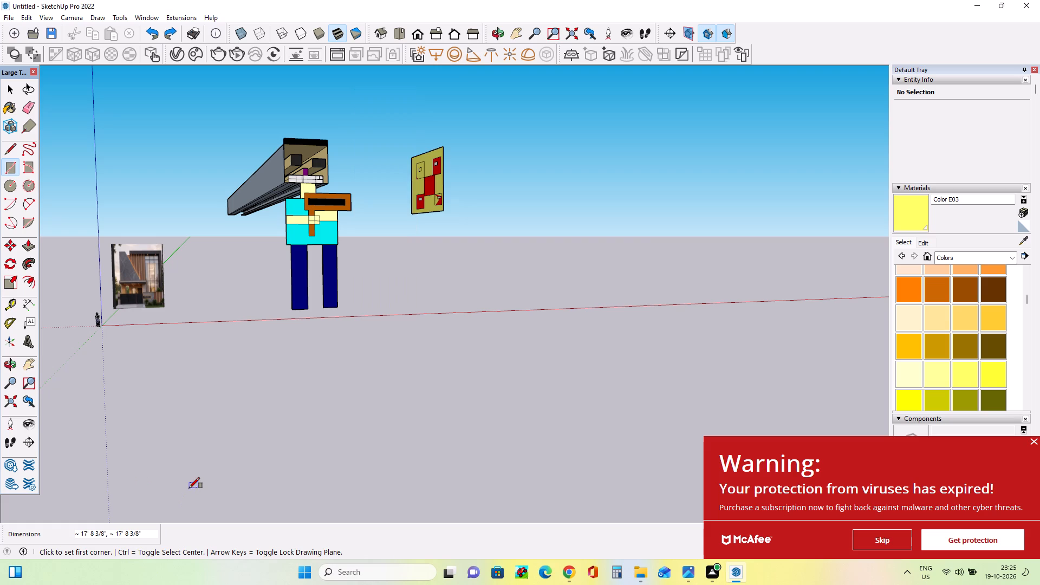
Undo the figure's face Push/Pull and all of the panel's red and yellow painting.
key(ctrl+z)
key(ctrl+z)
key(ctrl+z)
key(ctrl+z)
key(ctrl+z)
key(ctrl+z)
key(ctrl+z)
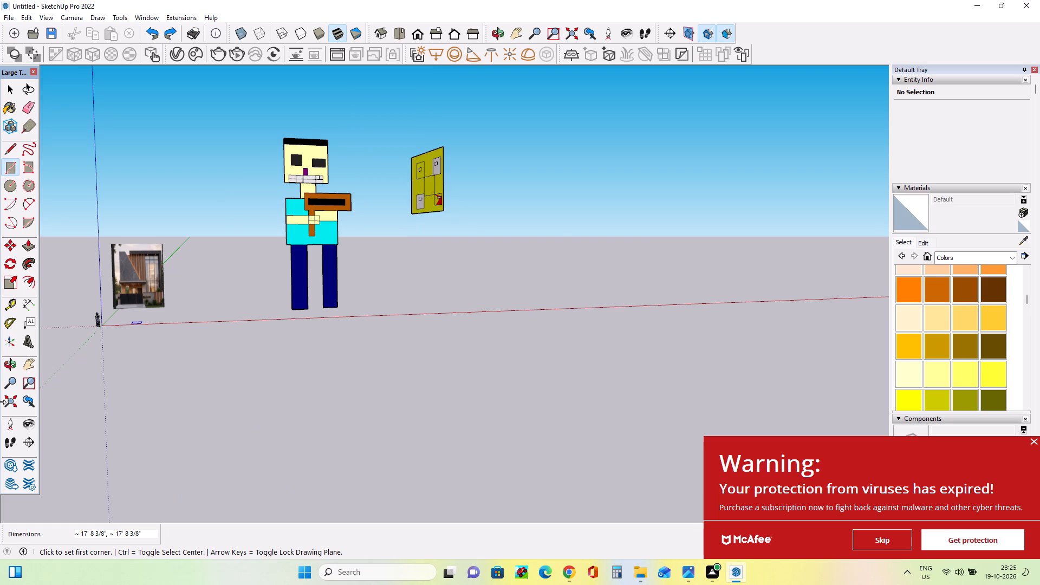
key(ctrl+z)
key(ctrl+z)
key(ctrl+z)
key(ctrl+z)
key(ctrl+z)
key(ctrl+z)
key(ctrl+z)
key(ctrl+z)
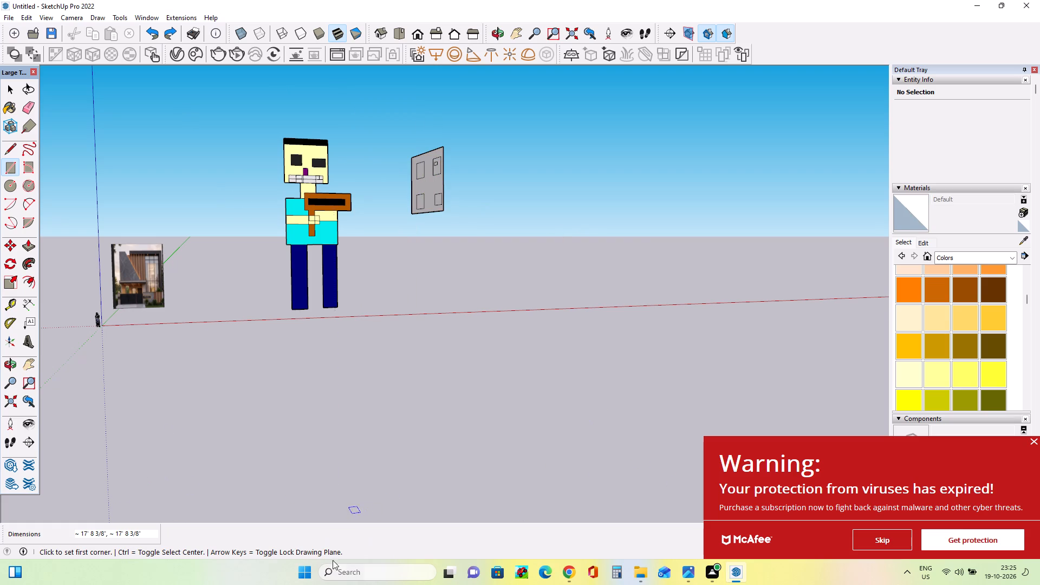
Undo the drawing of the panel with its inner rectangles and the figure's black hair strip.
key(ctrl+z)
key(ctrl+z)
key(ctrl+z)
key(ctrl+z)
key(ctrl+z)
key(ctrl+z)
key(ctrl+z)
key(ctrl+z)
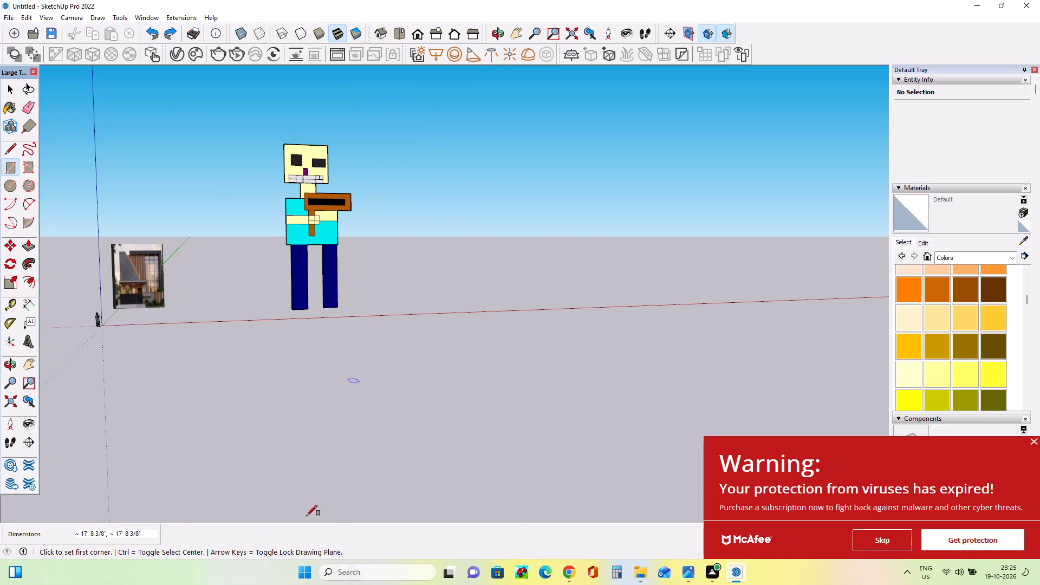
Undo the painting and dividing of the figure's teeth and the purple paint on its nose.
key(ctrl+z)
key(ctrl+z)
key(ctrl+z)
key(ctrl+z)
key(ctrl+z)
key(ctrl+z)
key(ctrl+z)
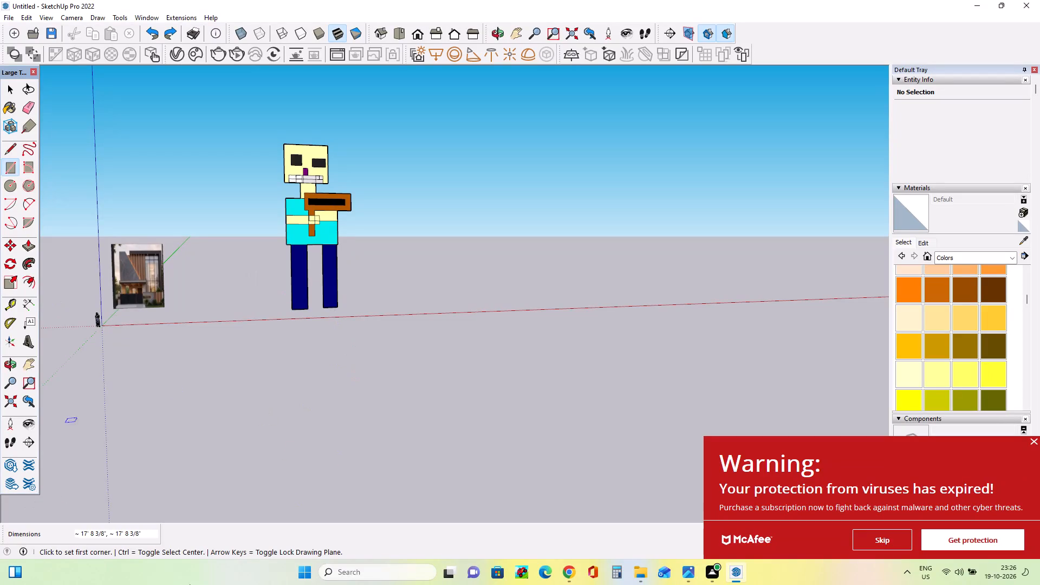
key(ctrl+z)
key(ctrl+z)
key(ctrl+z)
key(ctrl+z)
key(ctrl+z)
key(ctrl+z)
key(ctrl+z)
key(ctrl+z)
key(ctrl+z)
key(ctrl+z)
key(ctrl+z)
key(ctrl+z)
key(ctrl+z)
key(ctrl+z)
key(ctrl+z)
key(ctrl+z)
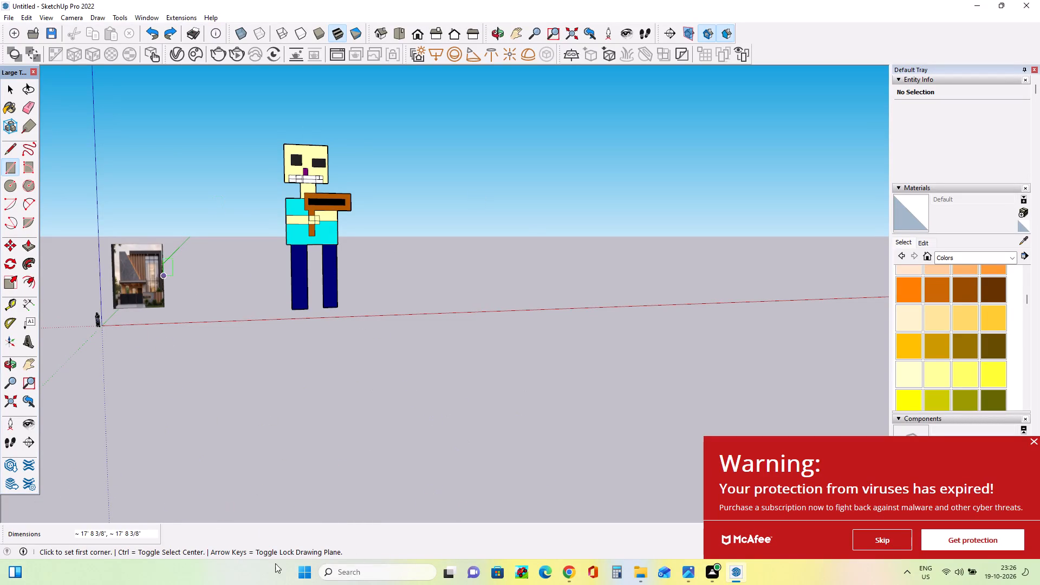
key(ctrl+z)
key(ctrl+z)
key(ctrl+z)
key(ctrl+z)
key(ctrl+z)
key(ctrl+z)
key(ctrl+z)
Undo the painting of the figure's face, eyes and neck and of the brown object it holds.
key(ctrl+z)
key(ctrl+z)
key(ctrl+z)
key(ctrl+z)
key(ctrl+z)
key(ctrl+z)
key(ctrl+z)
key(ctrl+z)
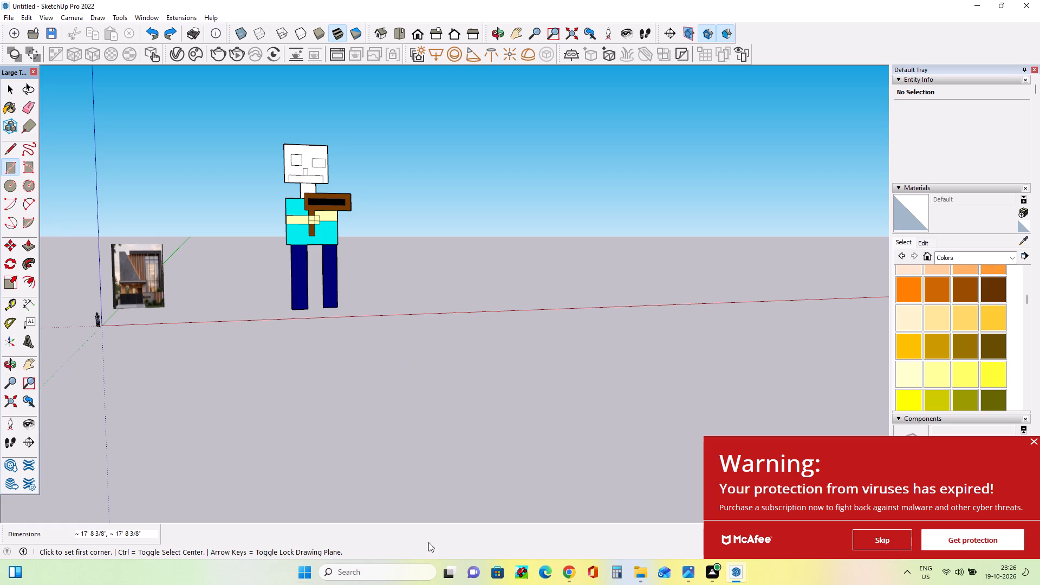
key(ctrl+z)
key(ctrl+z)
key(ctrl+z)
key(ctrl+z)
key(ctrl+z)
key(ctrl+z)
key(ctrl+z)
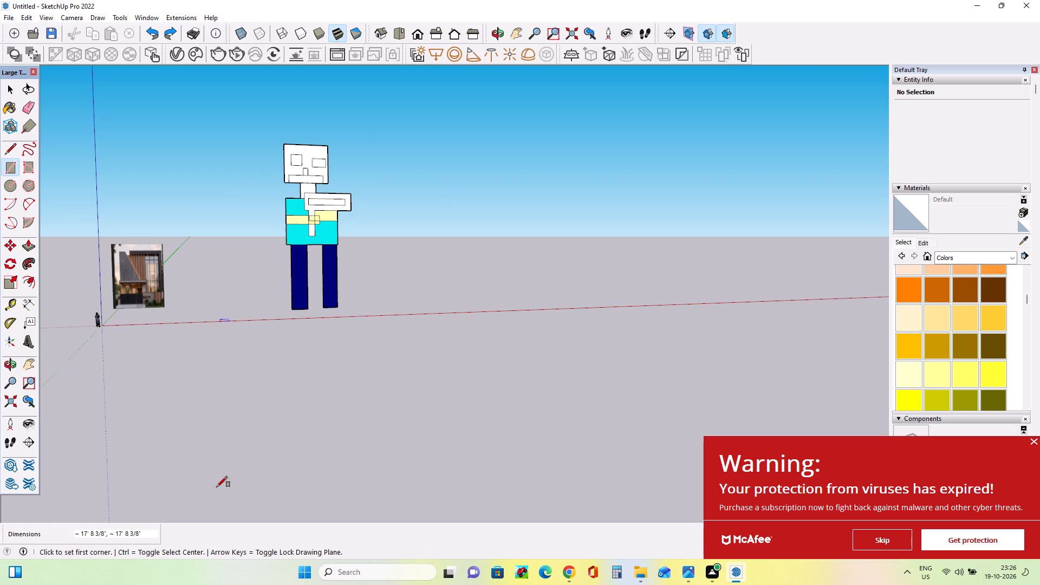
Undo the painting of the figure's torso, arms and legs and the drawing of its mouth rectangle.
key(ctrl+z)
key(ctrl+z)
key(ctrl+z)
key(ctrl+z)
key(ctrl+z)
key(ctrl+z)
key(ctrl+z)
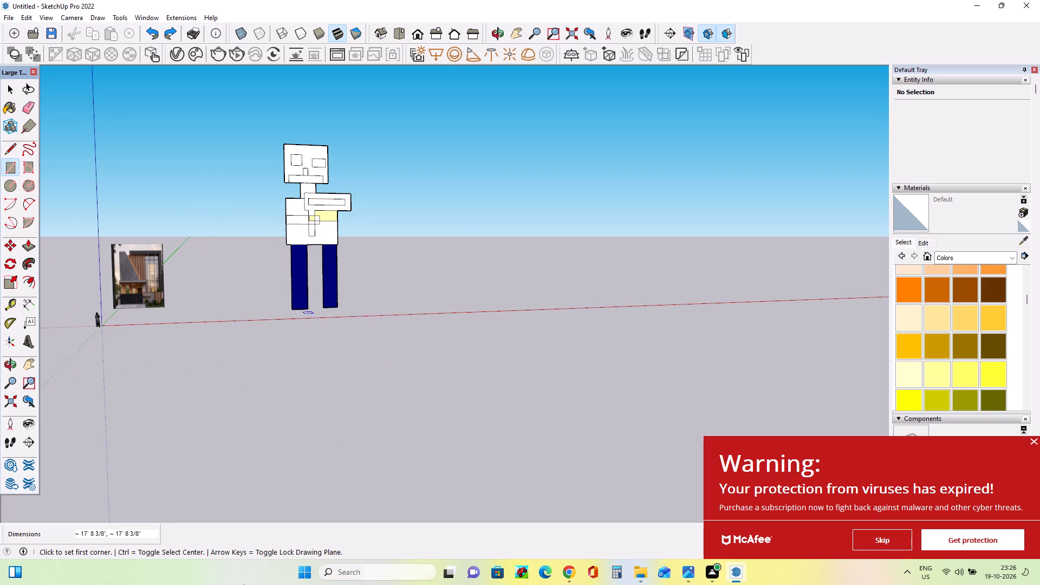
key(ctrl+z)
key(ctrl+z)
key(ctrl+z)
key(ctrl+z)
key(ctrl+z)
key(ctrl+z)
key(ctrl+z)
key(ctrl+z)
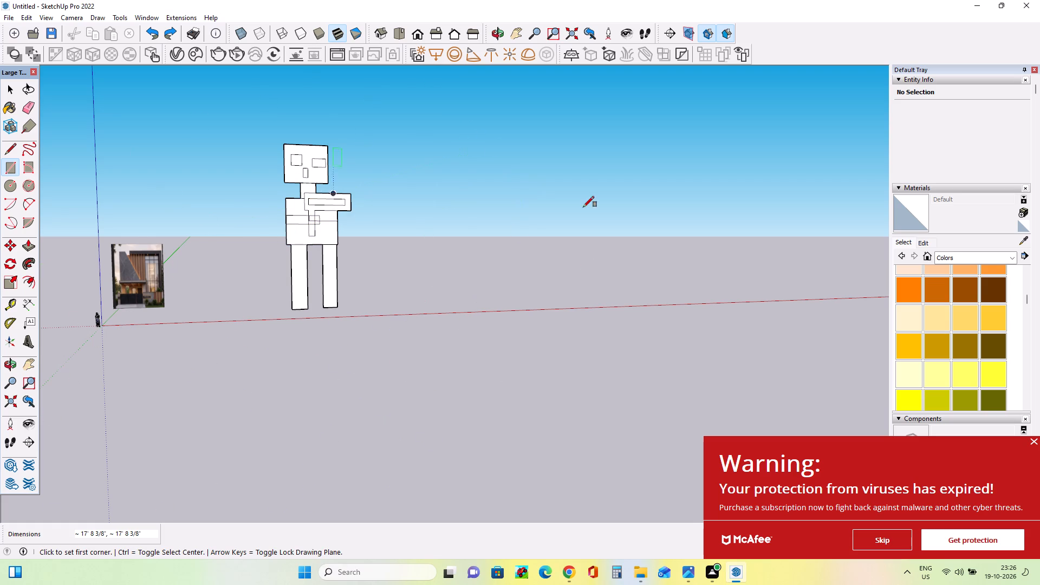
Undo the drawing of the figure's eyes and nose and the held object's inner bar, back to the earliest available state.
key(ctrl+z)
key(ctrl+z)
key(ctrl+z)
key(ctrl+z)
key(ctrl+z)
key(ctrl+z)
key(ctrl+z)
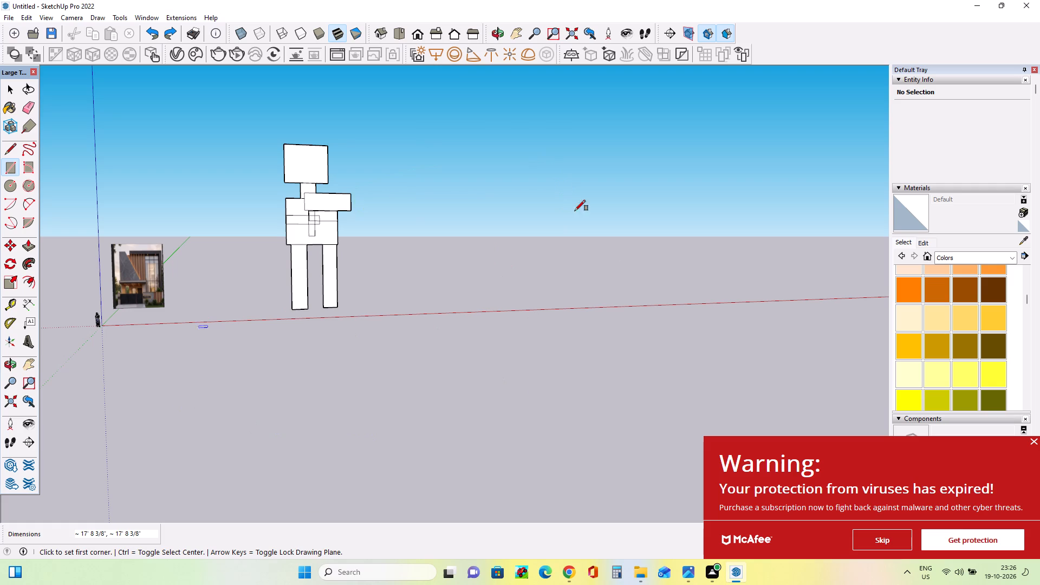
key(ctrl+z)
key(ctrl+z)
key(ctrl+z)
key(ctrl+z)
key(ctrl+z)
key(ctrl+z)
key(ctrl+z)
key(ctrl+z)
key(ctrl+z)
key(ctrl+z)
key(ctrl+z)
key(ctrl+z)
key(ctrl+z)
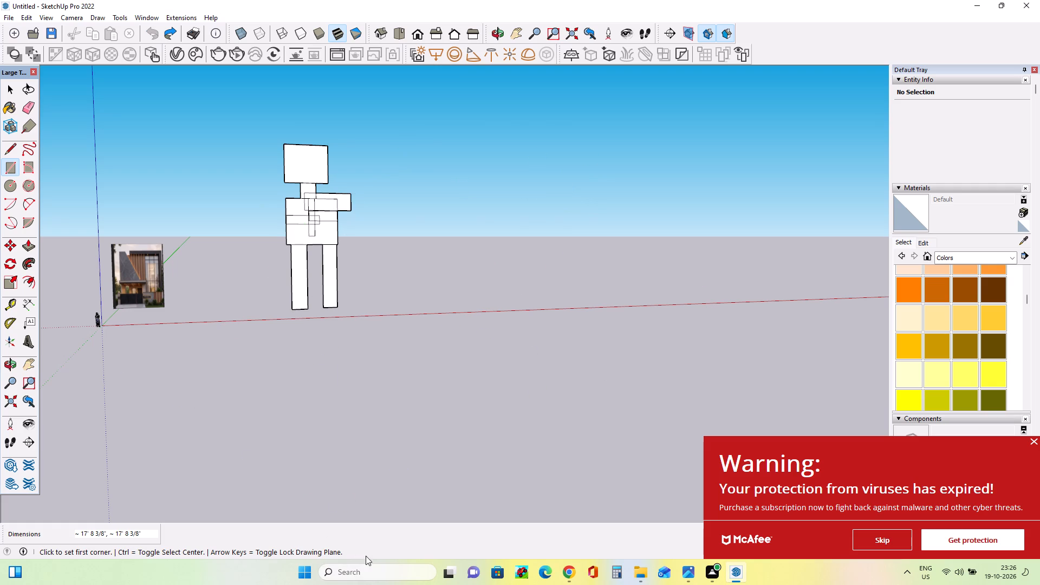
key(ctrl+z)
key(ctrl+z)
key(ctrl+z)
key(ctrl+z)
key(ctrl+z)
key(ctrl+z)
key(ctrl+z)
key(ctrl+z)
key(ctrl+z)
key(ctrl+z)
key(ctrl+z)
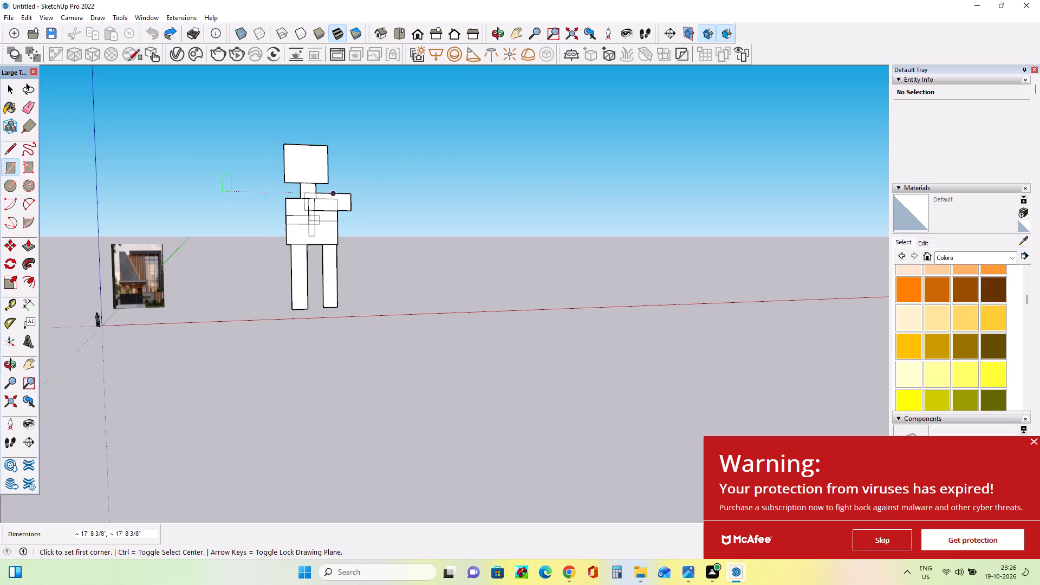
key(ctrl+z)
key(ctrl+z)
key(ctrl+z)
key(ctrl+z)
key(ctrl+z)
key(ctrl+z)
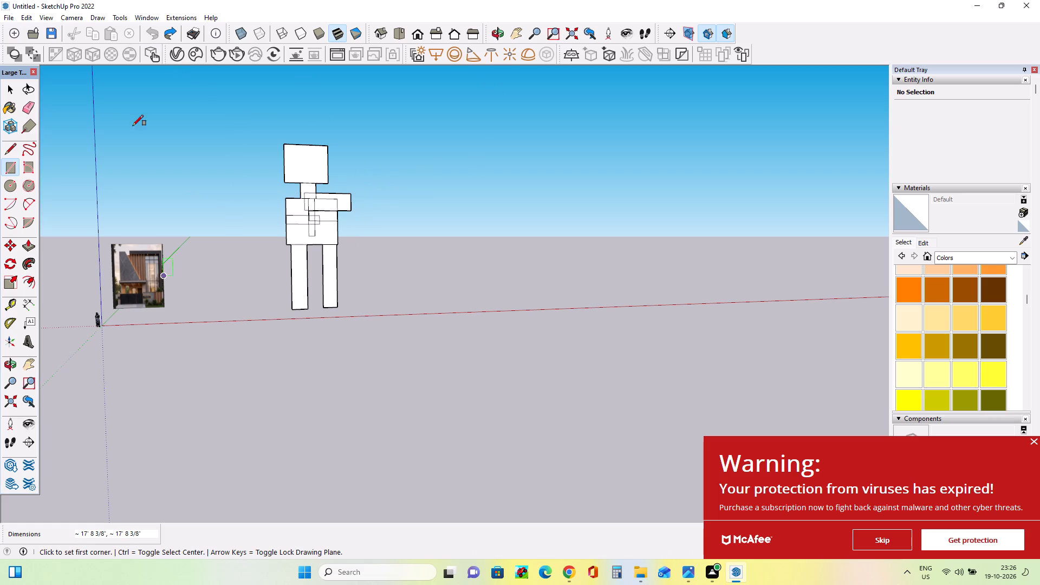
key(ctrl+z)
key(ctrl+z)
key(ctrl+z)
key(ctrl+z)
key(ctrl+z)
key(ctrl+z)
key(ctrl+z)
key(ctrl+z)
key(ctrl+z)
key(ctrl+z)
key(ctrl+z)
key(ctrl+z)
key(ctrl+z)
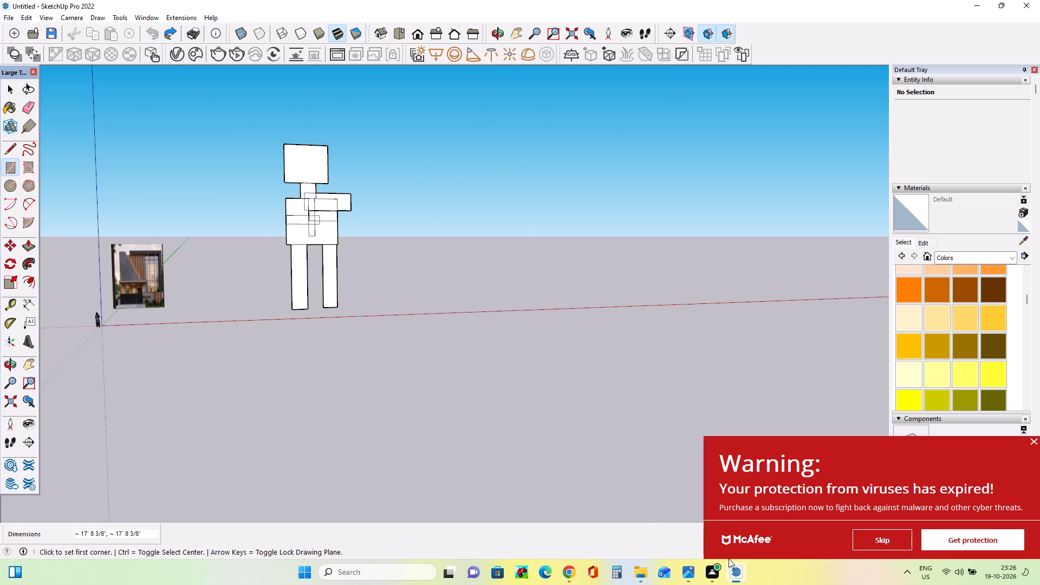
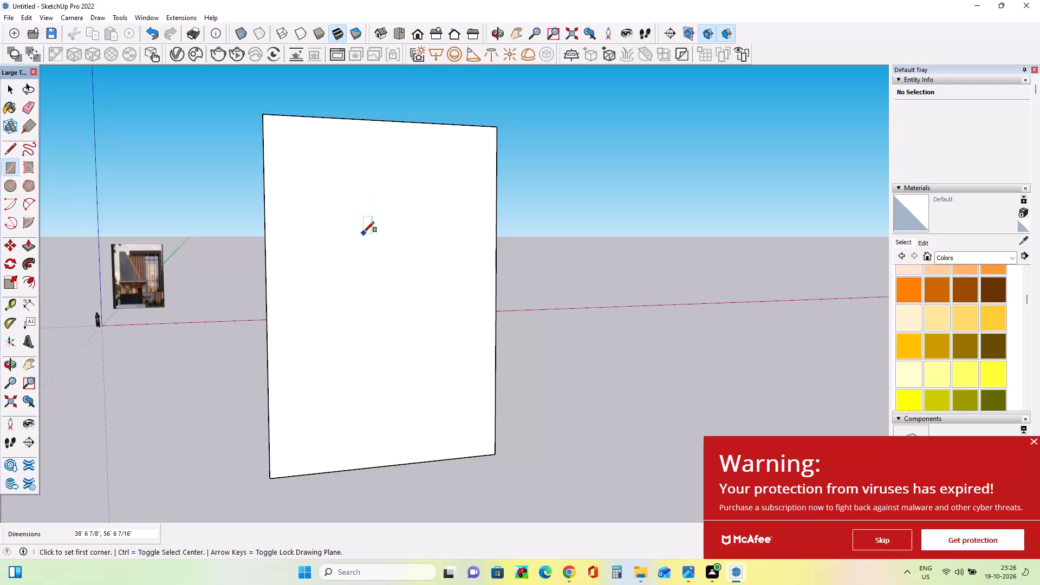
Undo the large white rectangle and delete all the remaining rectangles of the practice figure.
key(ctrl+z)
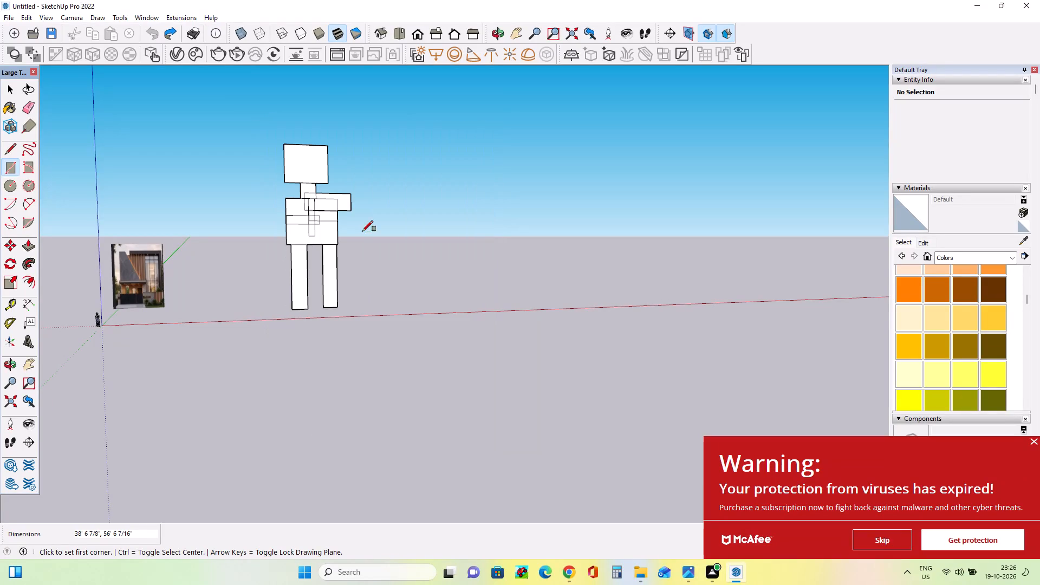
click(10, 84)
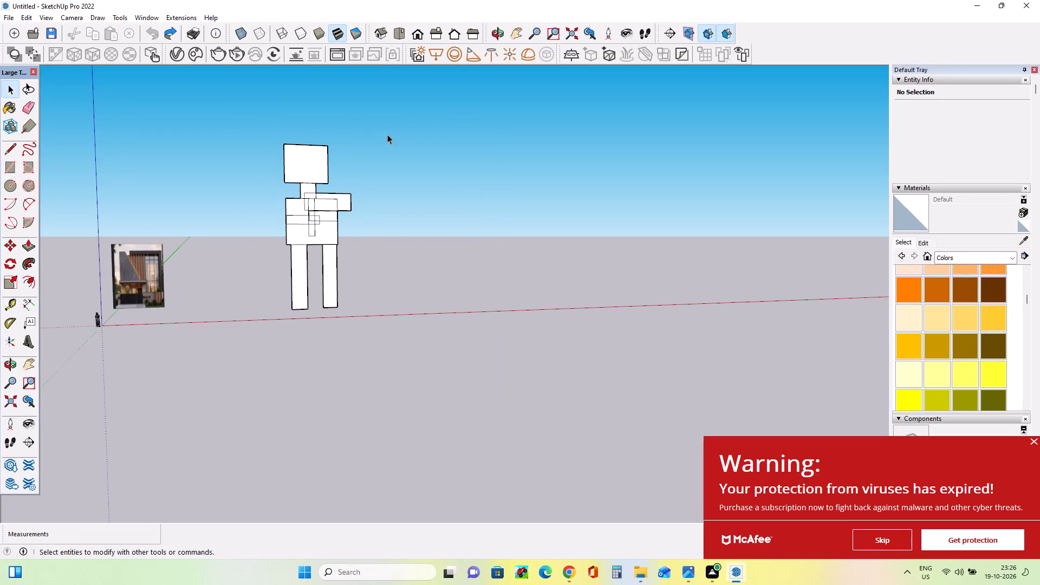
drag(366, 129, 255, 348)
key(Delete)
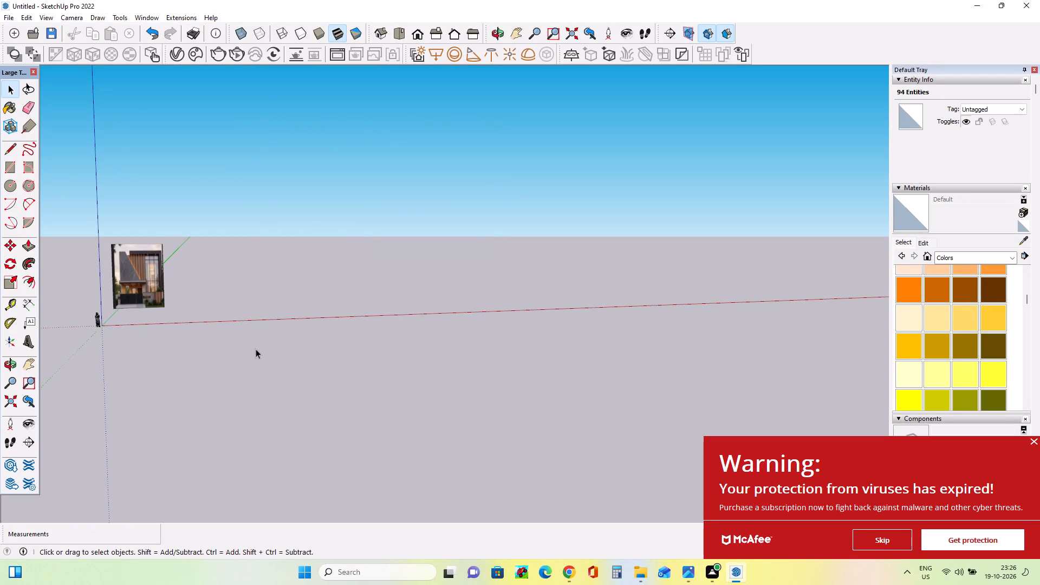
click(893, 532)
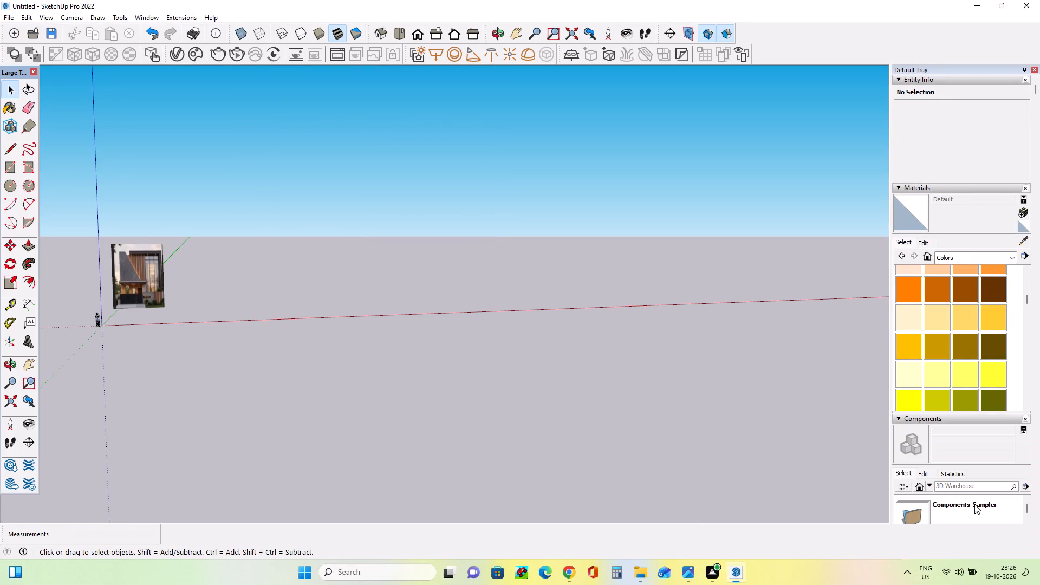
Draw a large base rectangle flat on the ground beside the elevation reference image.
scroll(114, 309, up, 5)
scroll(115, 309, down, 1)
scroll(115, 309, up, 4)
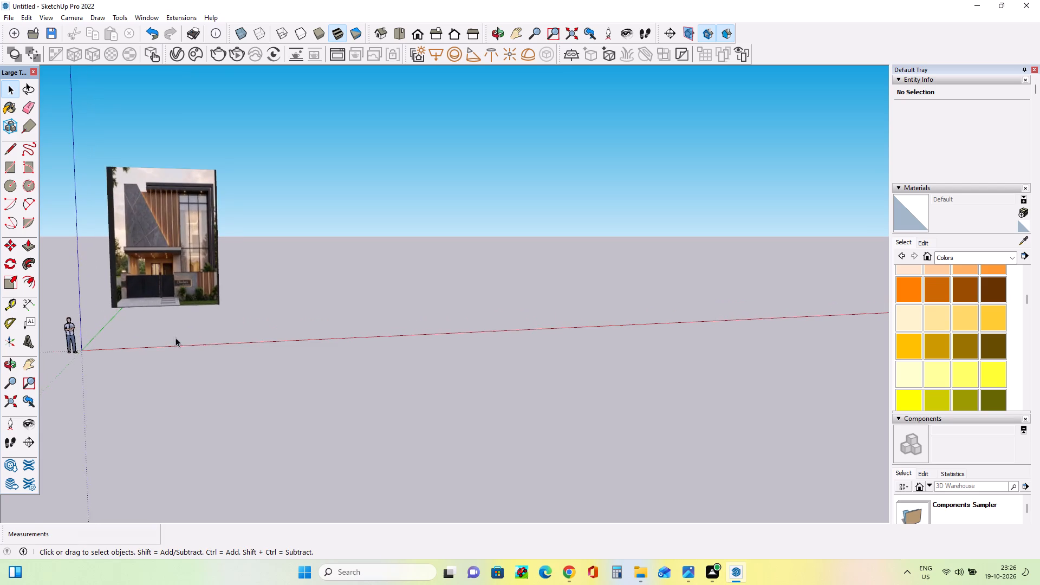
scroll(175, 337, up, 2)
scroll(183, 335, down, 1)
scroll(183, 335, up, 5)
scroll(191, 331, down, 1)
scroll(192, 331, up, 4)
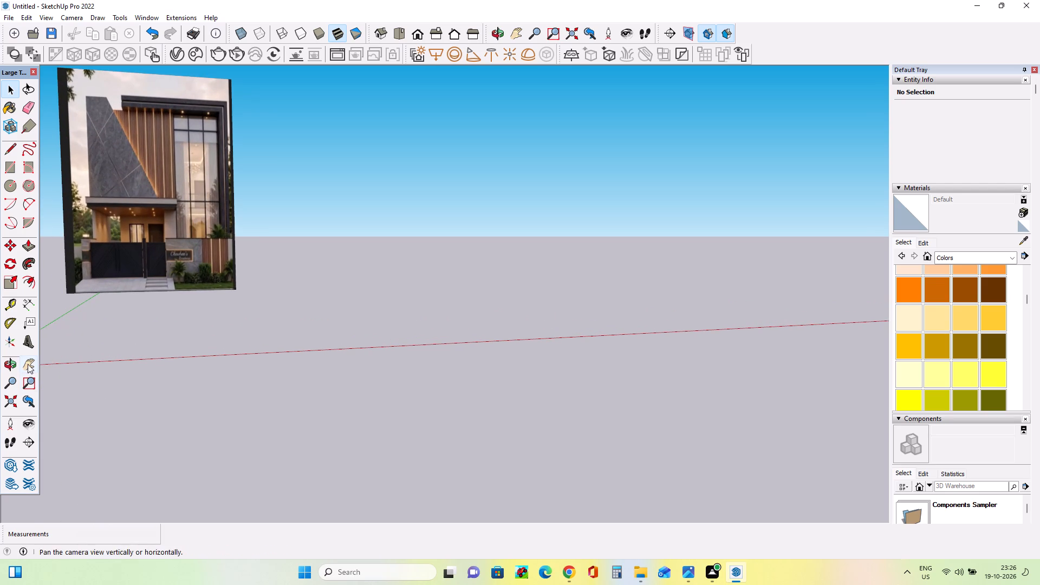
click(28, 364)
drag(124, 225, 154, 298)
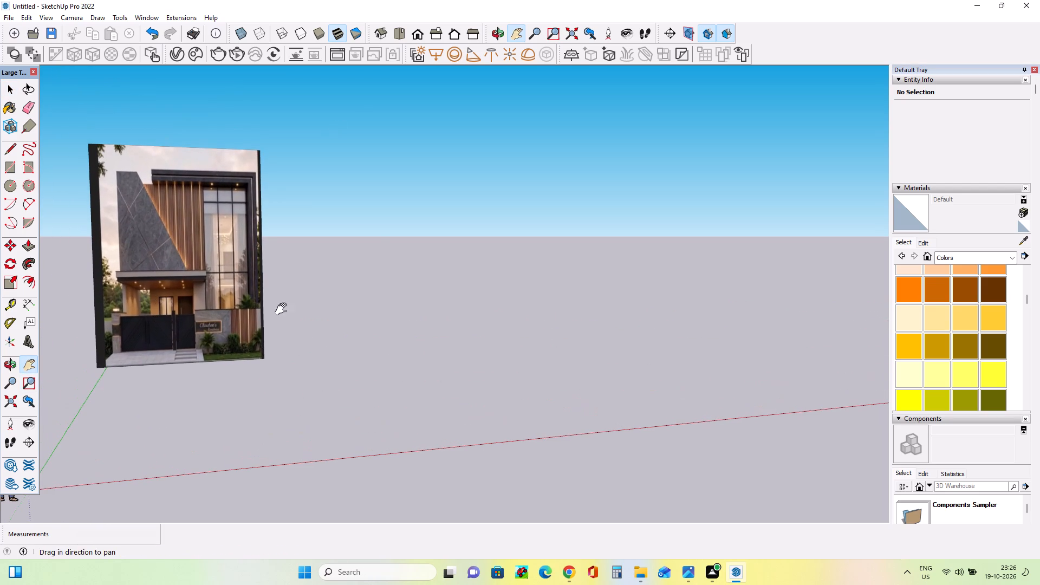
drag(227, 304, 212, 308)
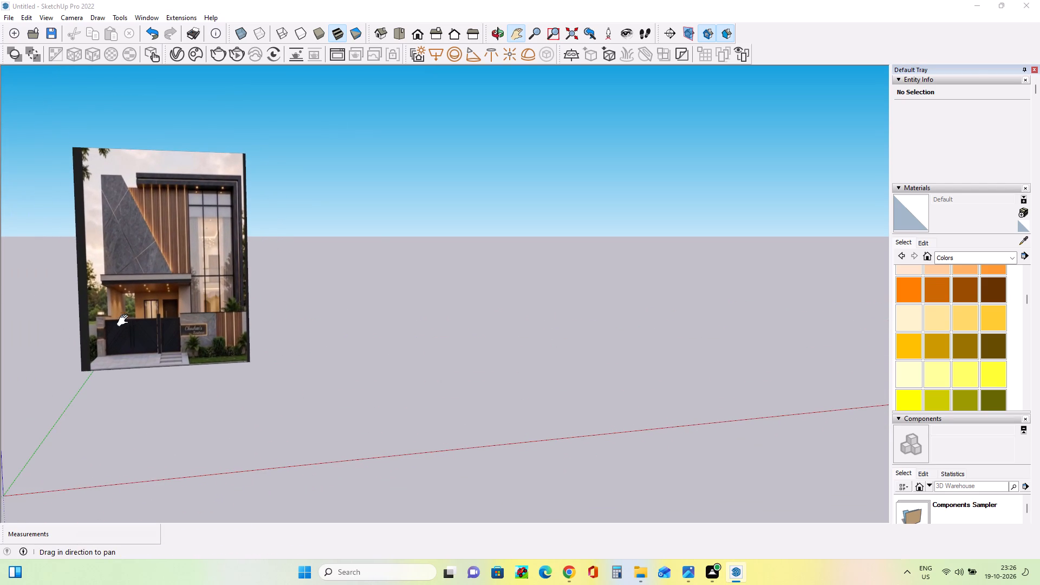
drag(125, 321, 144, 325)
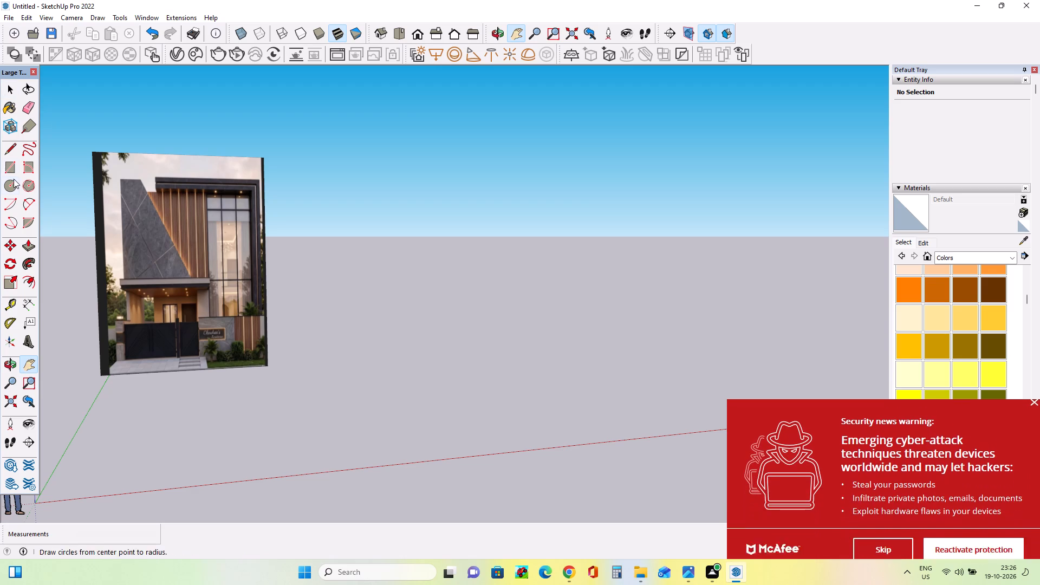
click(6, 160)
click(881, 541)
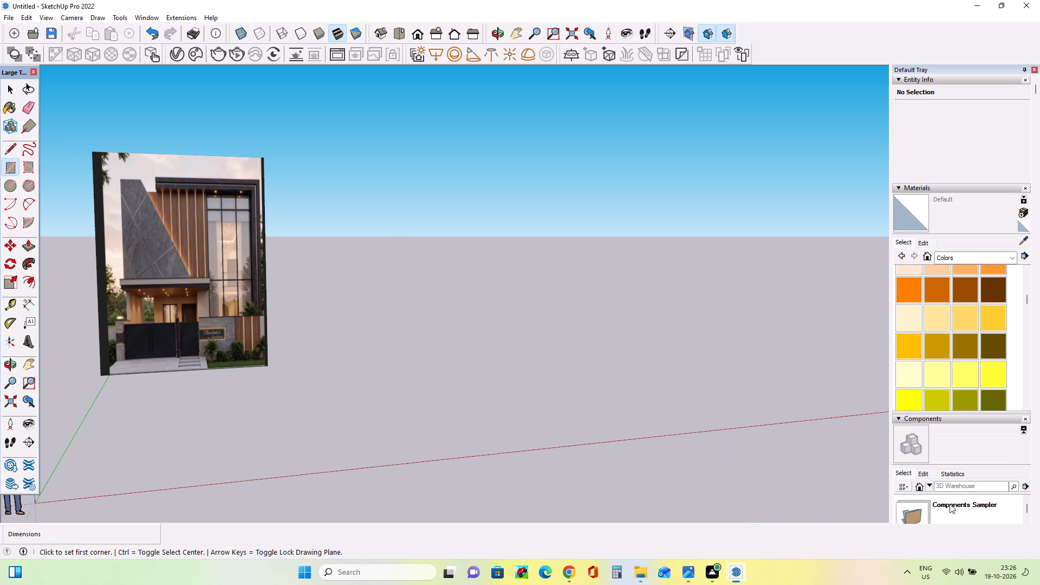
click(310, 388)
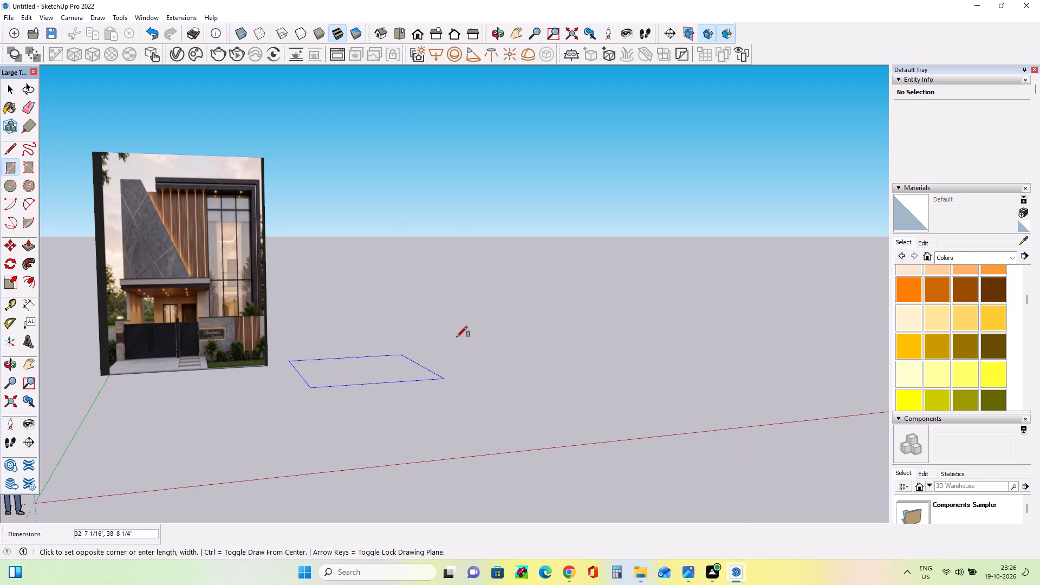
click(519, 323)
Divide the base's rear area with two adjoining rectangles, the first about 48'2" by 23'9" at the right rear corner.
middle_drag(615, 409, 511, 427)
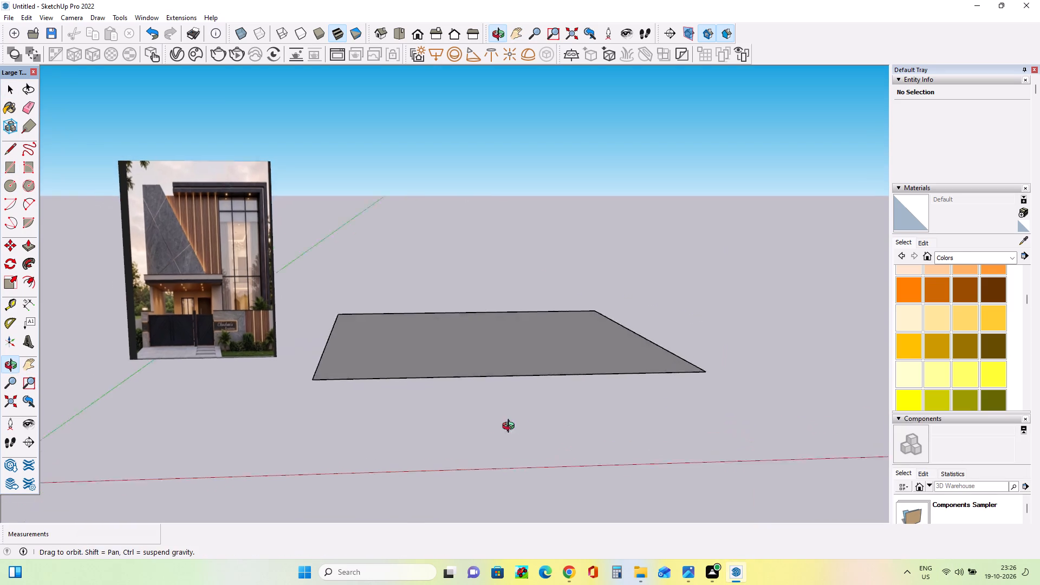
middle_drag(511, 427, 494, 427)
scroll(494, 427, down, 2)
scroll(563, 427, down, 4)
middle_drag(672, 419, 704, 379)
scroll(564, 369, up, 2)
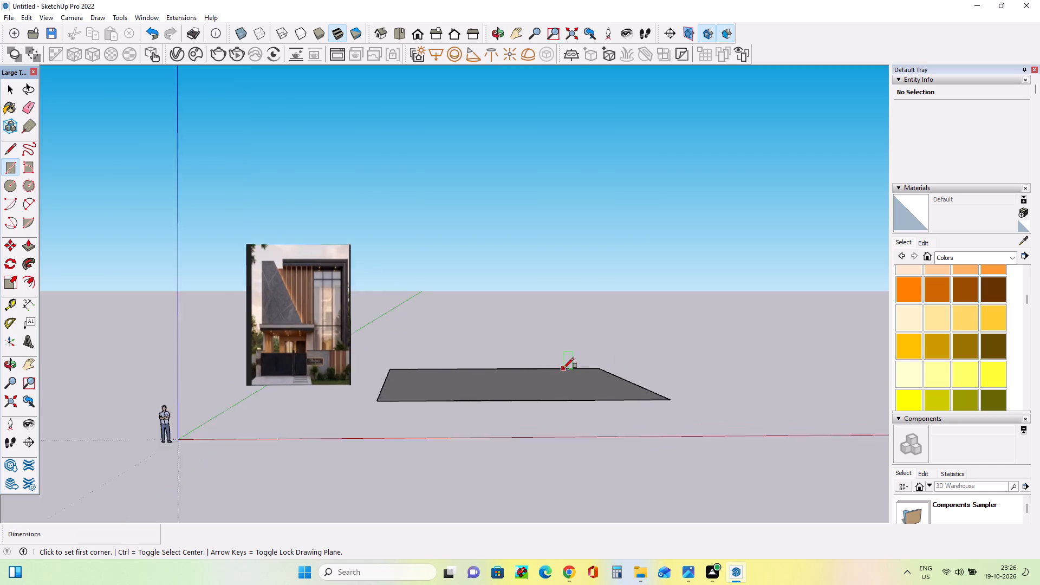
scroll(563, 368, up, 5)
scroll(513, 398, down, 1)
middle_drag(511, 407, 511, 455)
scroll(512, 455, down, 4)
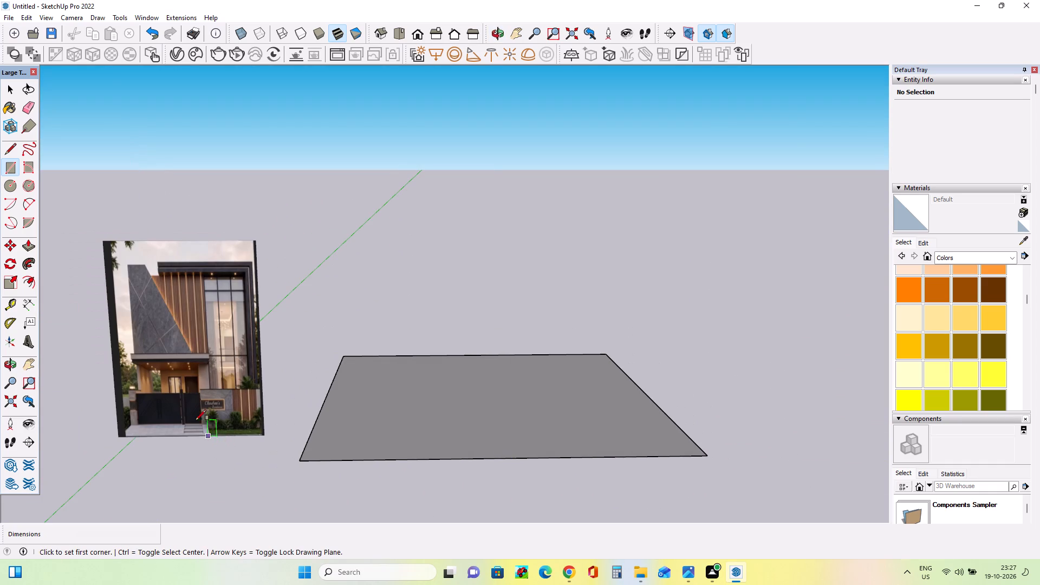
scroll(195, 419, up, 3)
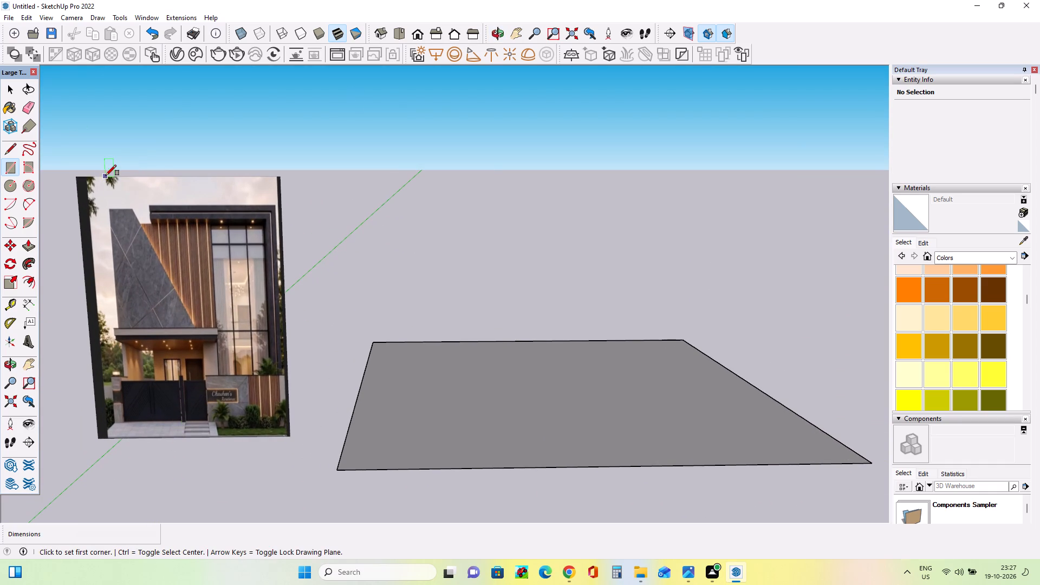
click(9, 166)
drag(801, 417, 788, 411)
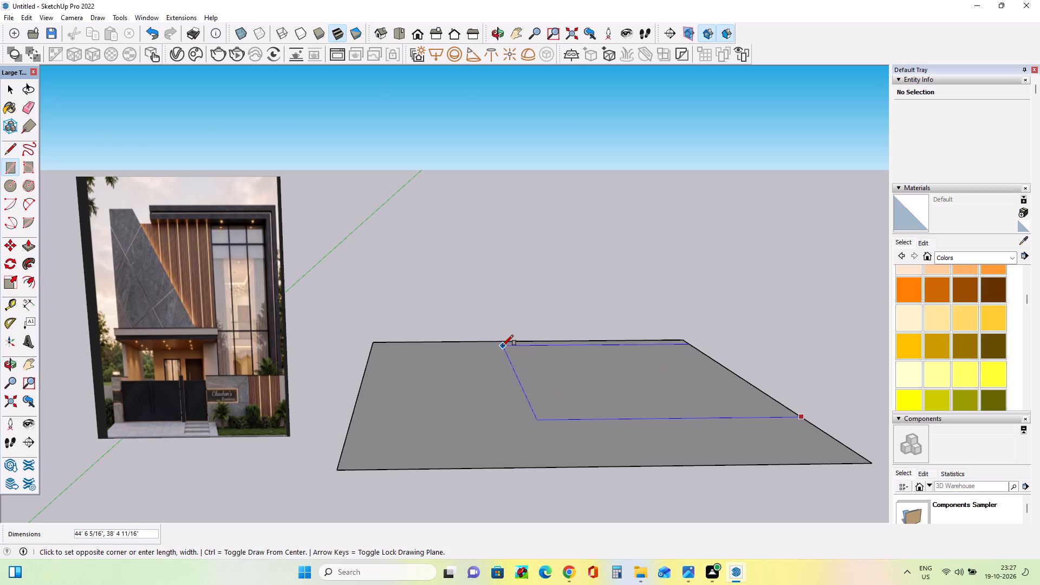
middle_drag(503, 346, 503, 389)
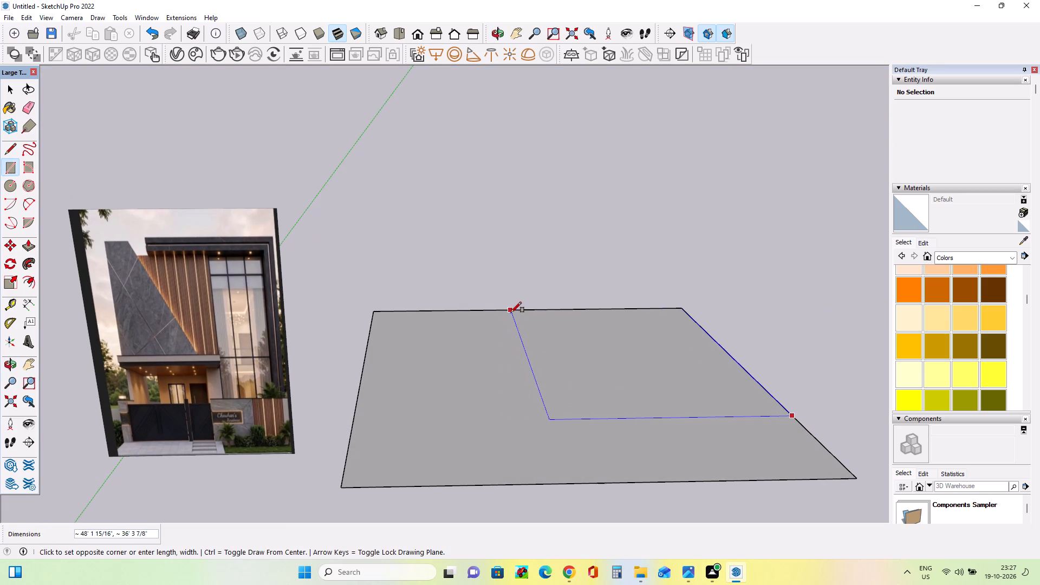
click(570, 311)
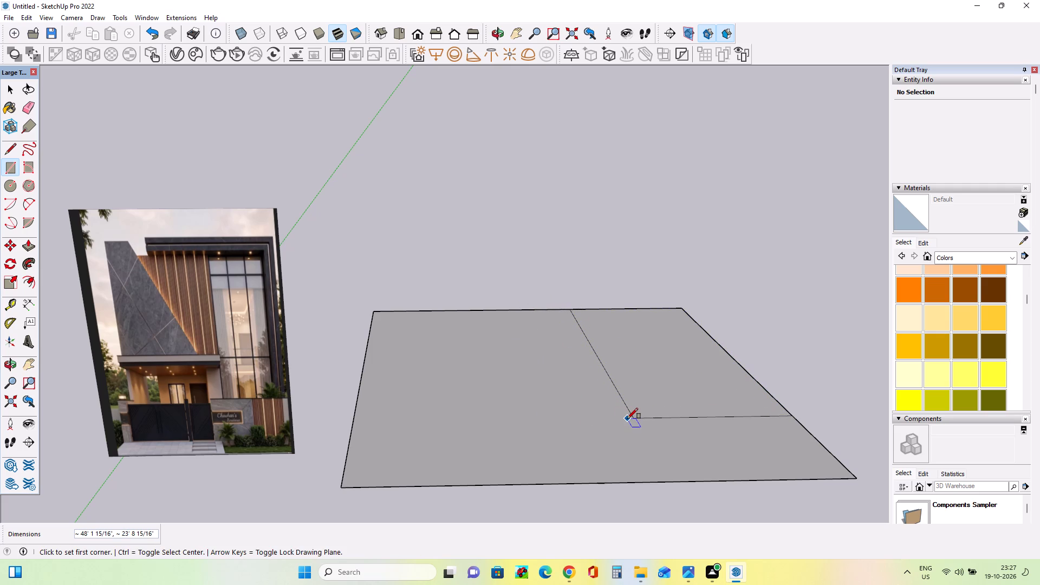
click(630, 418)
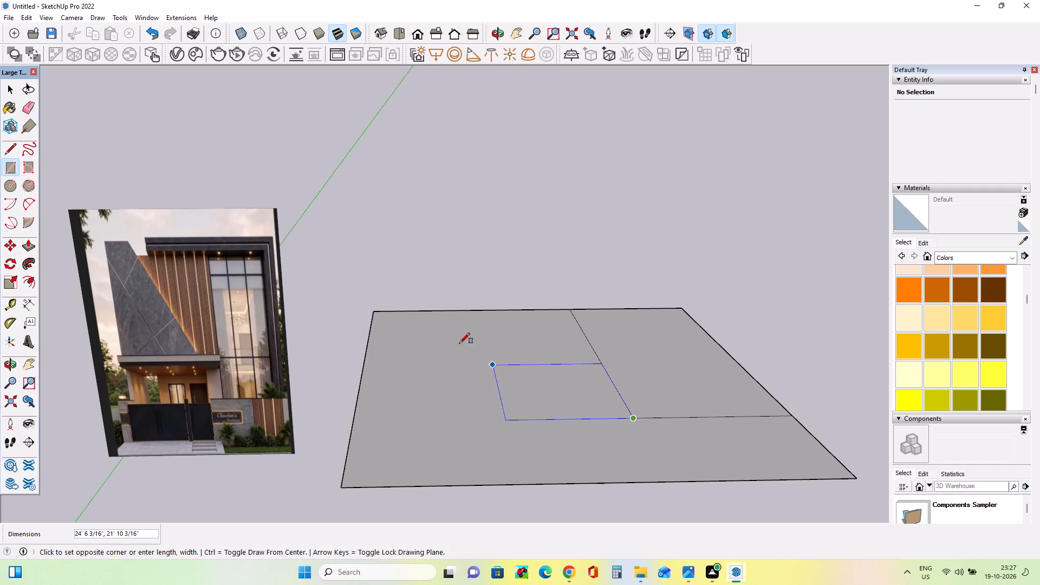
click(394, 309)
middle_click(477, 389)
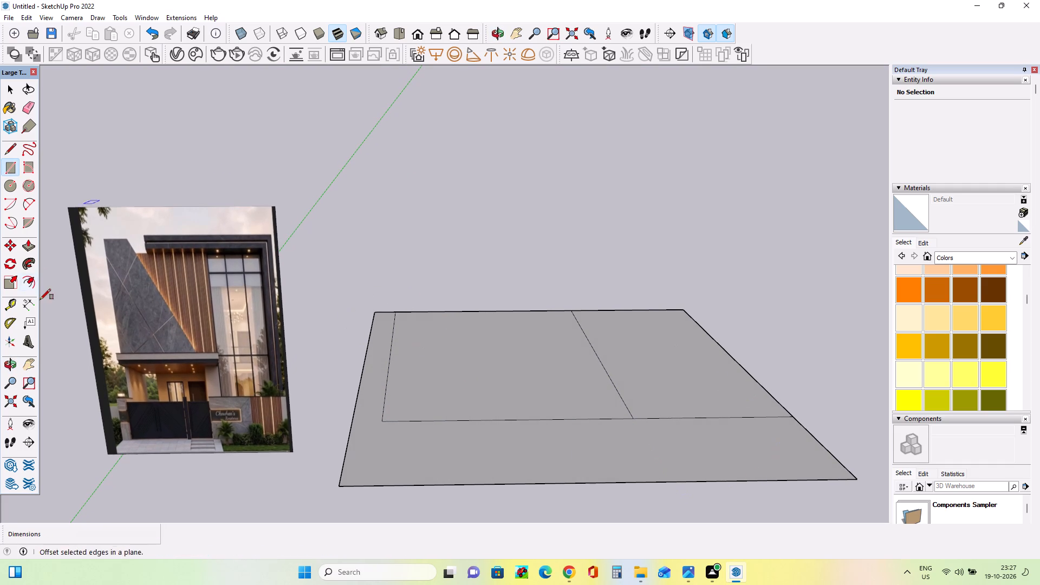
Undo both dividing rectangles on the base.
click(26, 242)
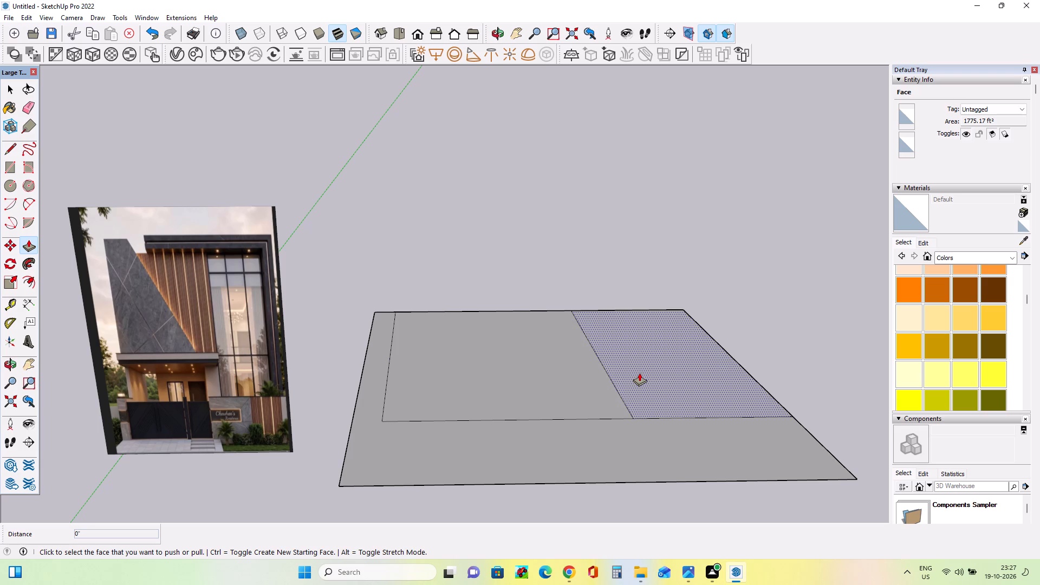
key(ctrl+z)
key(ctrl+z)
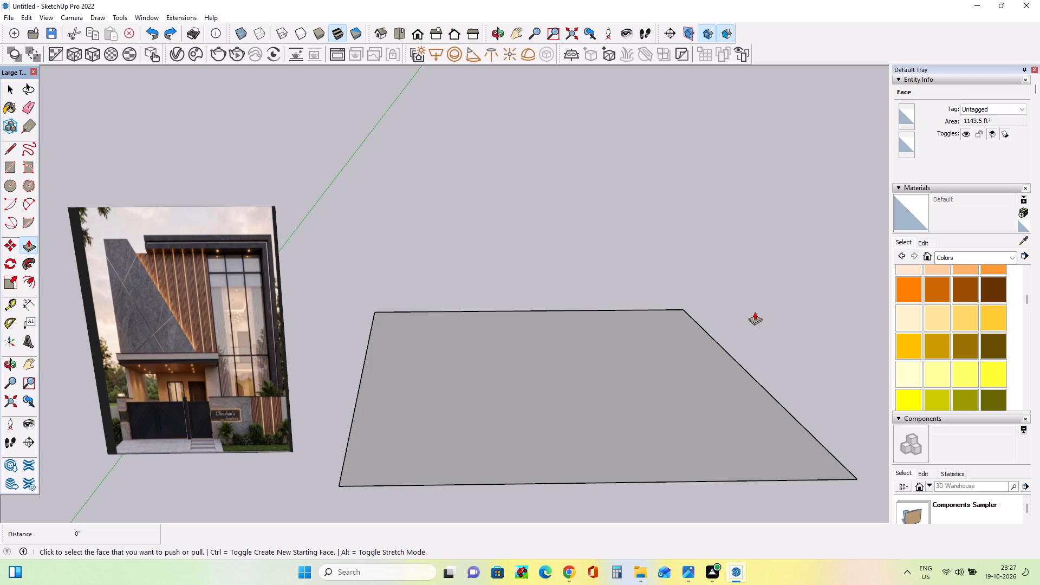
Divide the base with a rectangle about 52'9" by 32'6" at the right rear corner and an adjoining one reaching the left rear corner.
click(4, 165)
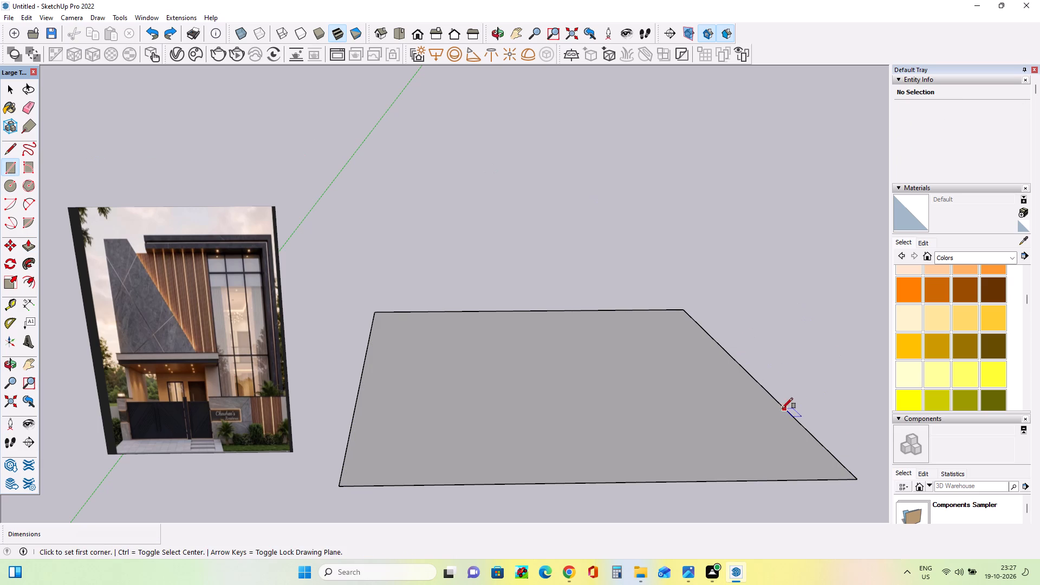
click(809, 432)
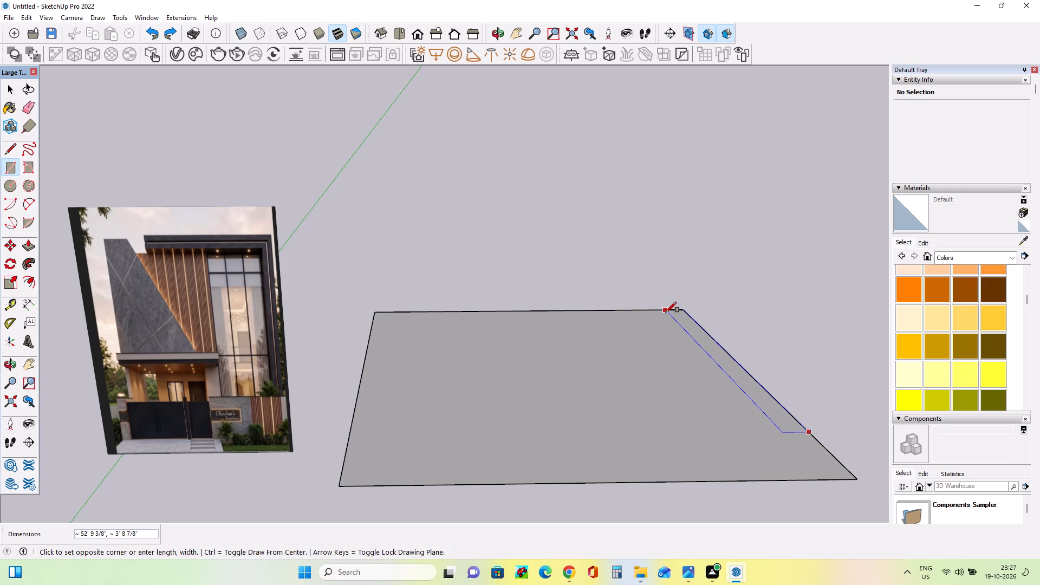
click(528, 310)
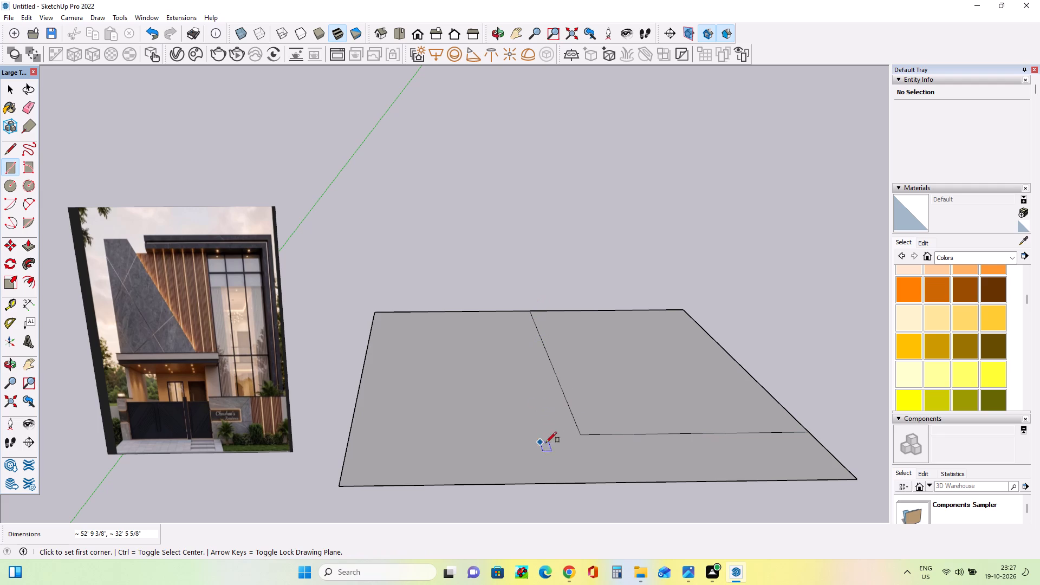
click(580, 434)
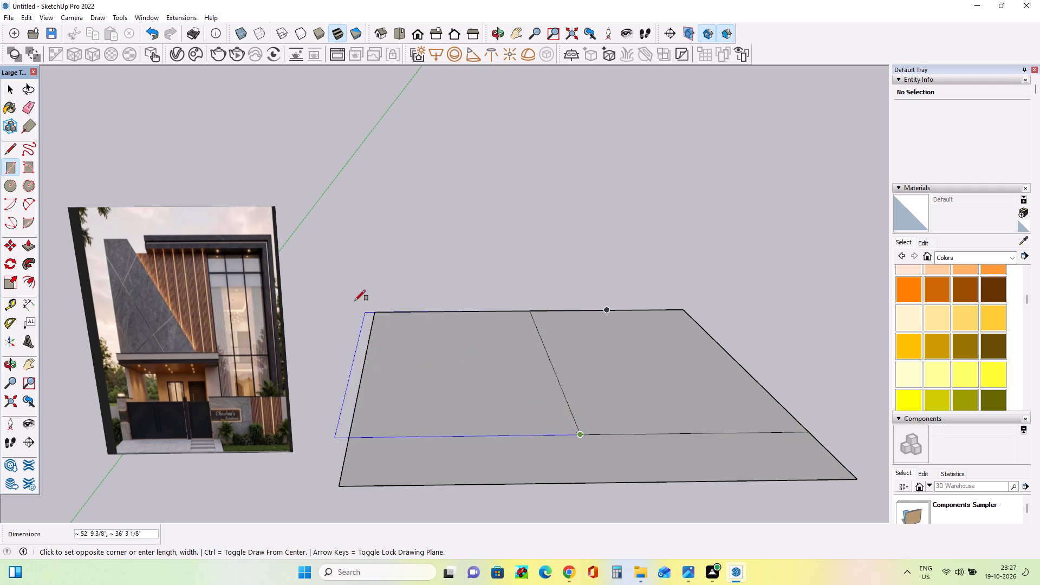
click(378, 313)
Push/Pull the base's right rear face up 36'3" to form the building block.
middle_drag(443, 376, 457, 379)
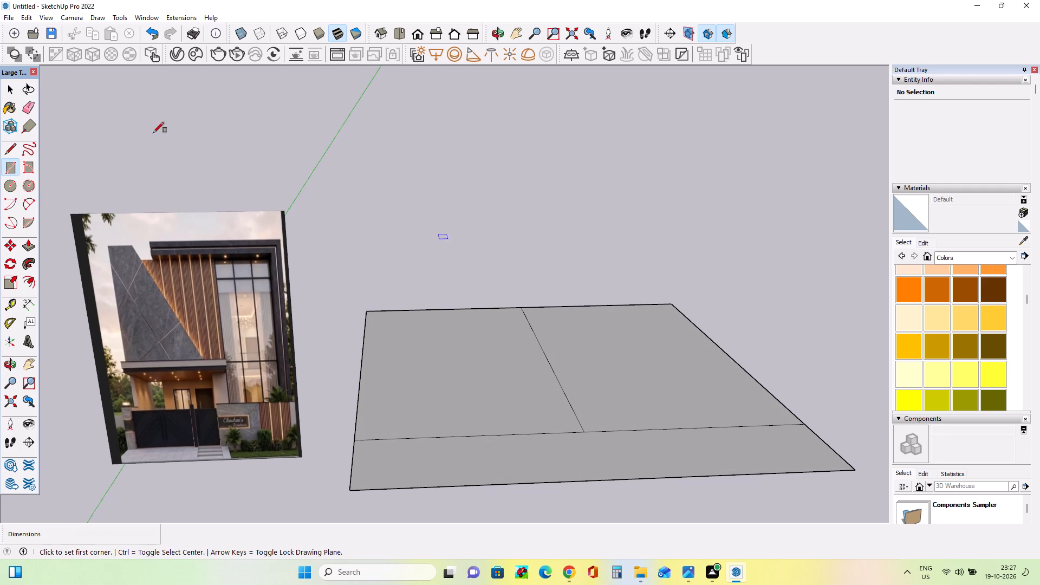
click(24, 248)
click(669, 407)
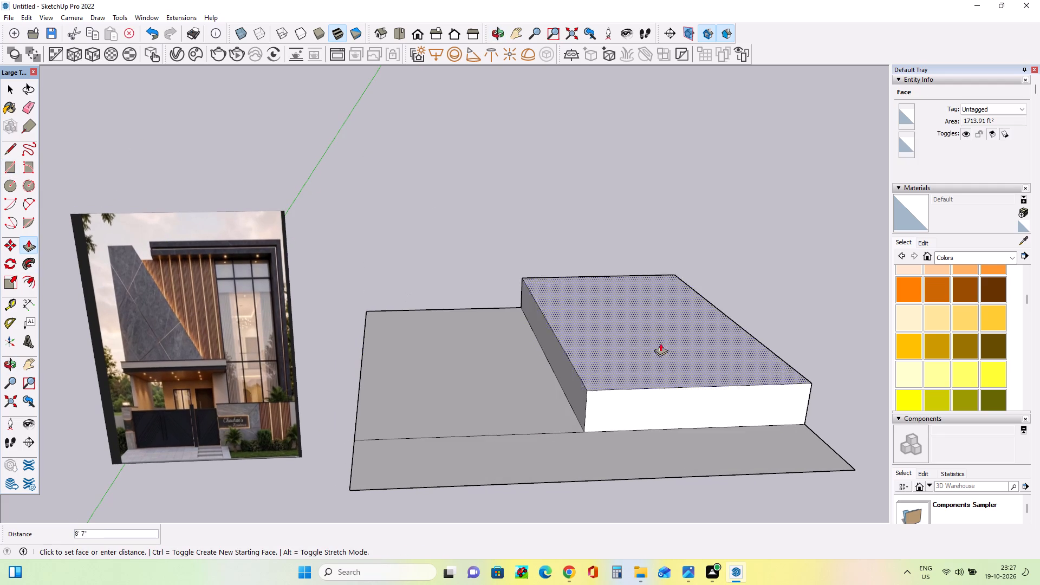
click(619, 165)
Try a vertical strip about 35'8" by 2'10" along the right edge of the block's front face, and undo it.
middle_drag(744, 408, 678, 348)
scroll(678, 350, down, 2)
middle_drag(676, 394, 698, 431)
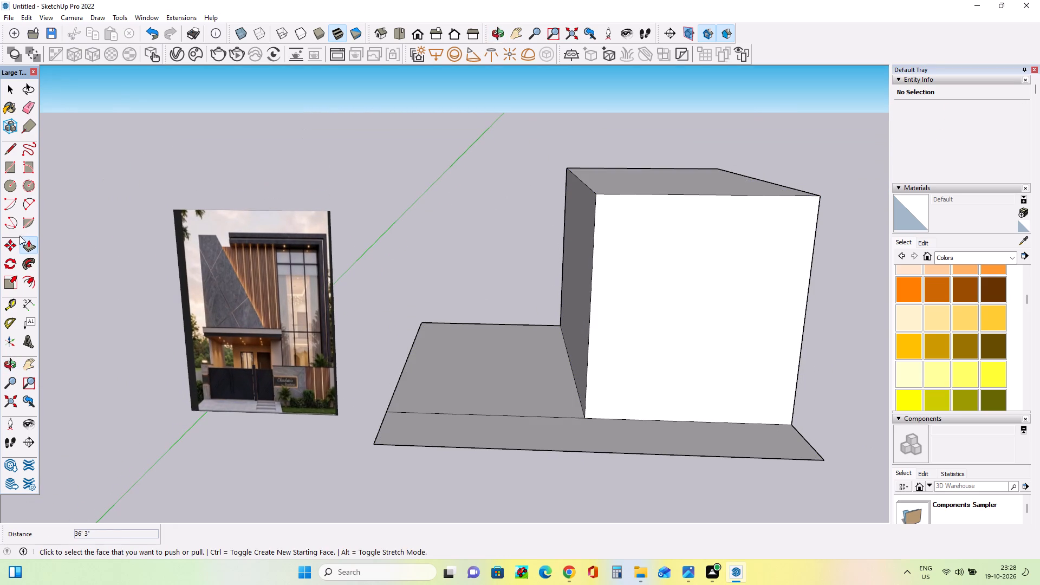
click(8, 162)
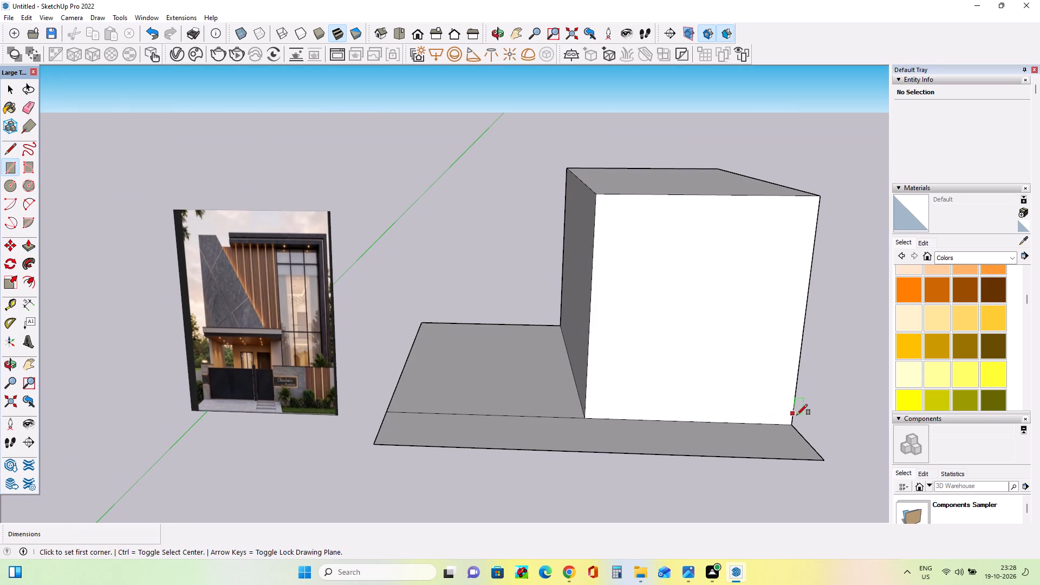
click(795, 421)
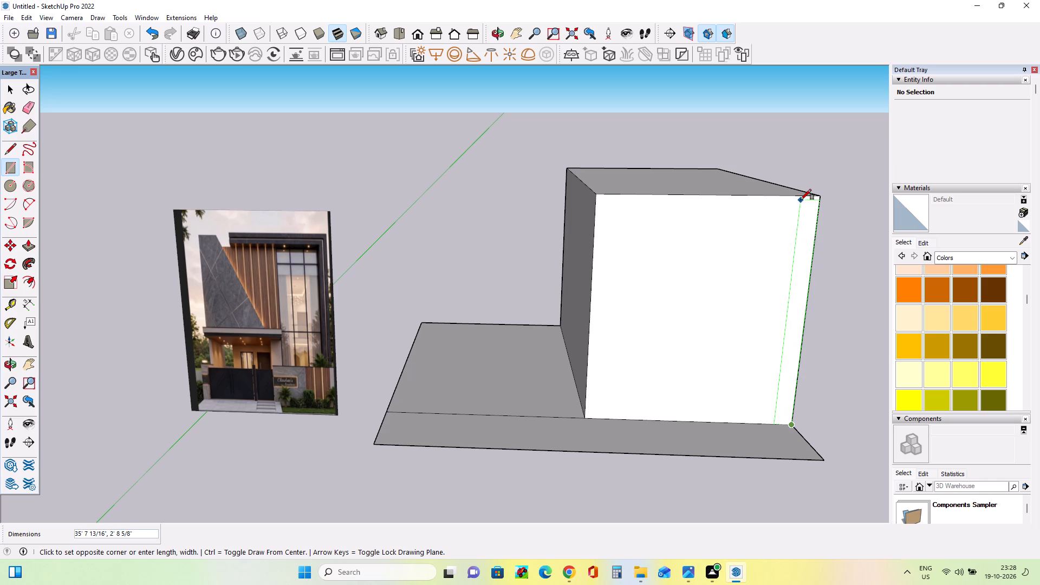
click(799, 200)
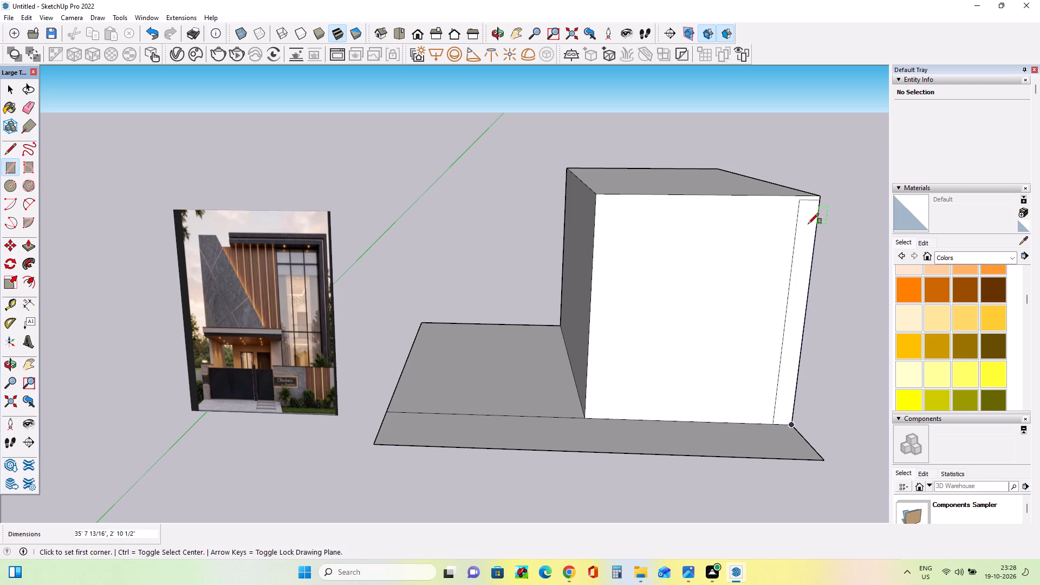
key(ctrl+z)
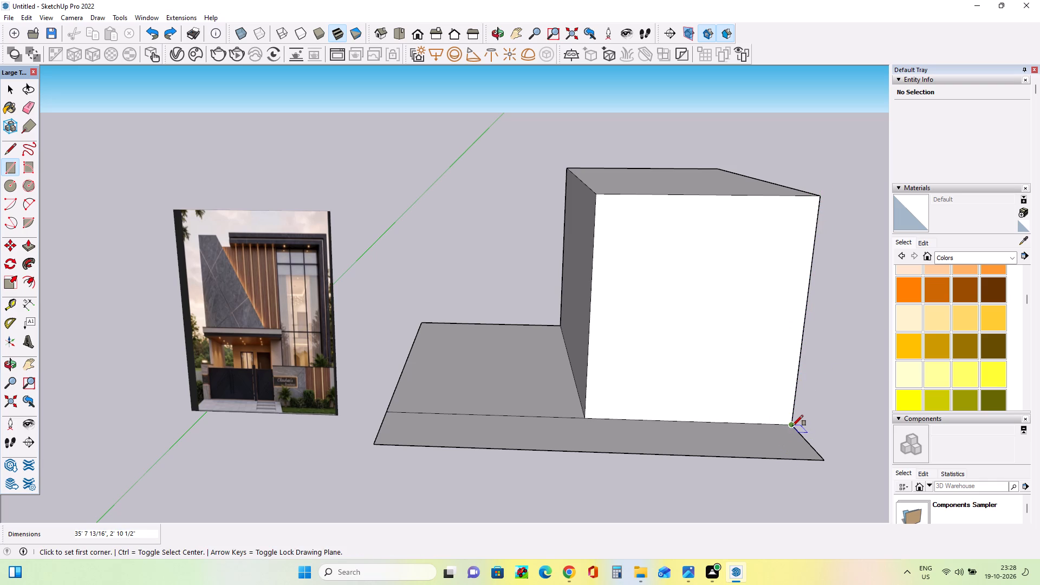
Draw a full-height rectangle about 36'3" by 3' along the front face's right edge and a thin full-width rectangle along its top edge.
click(792, 426)
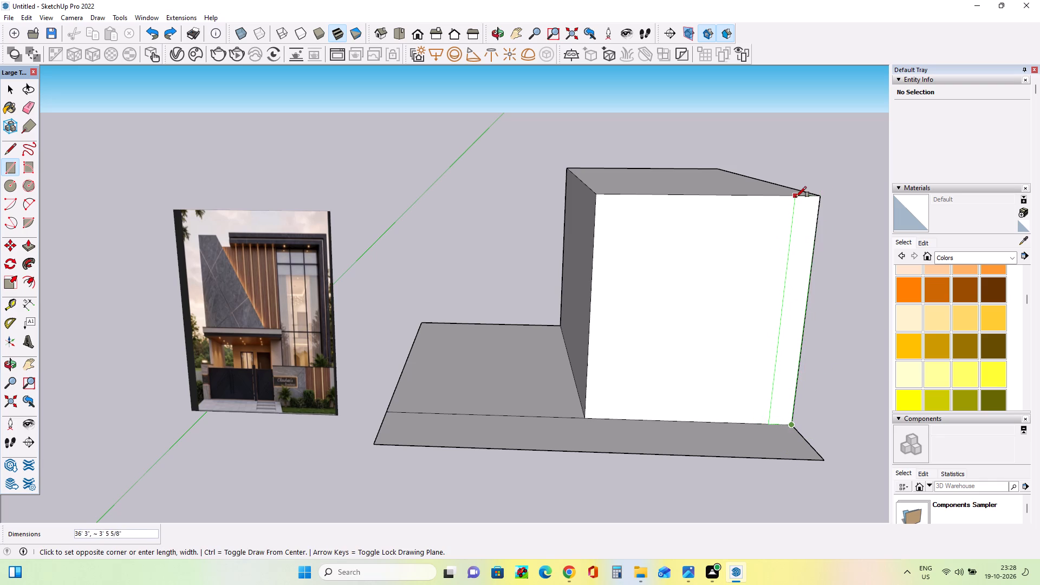
click(798, 197)
drag(820, 212, 815, 212)
click(594, 193)
middle_drag(660, 292, 666, 301)
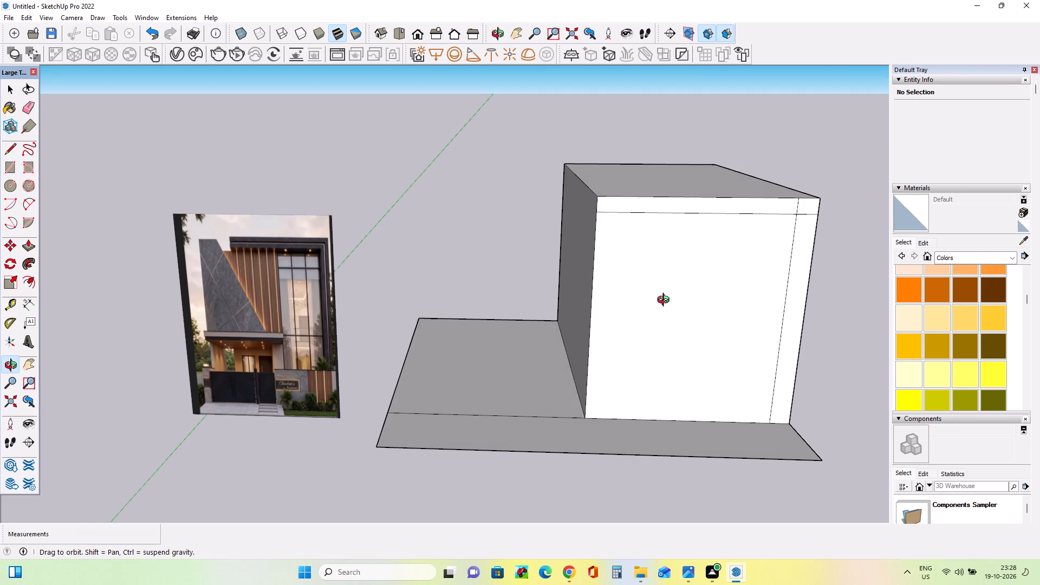
middle_drag(666, 301, 658, 285)
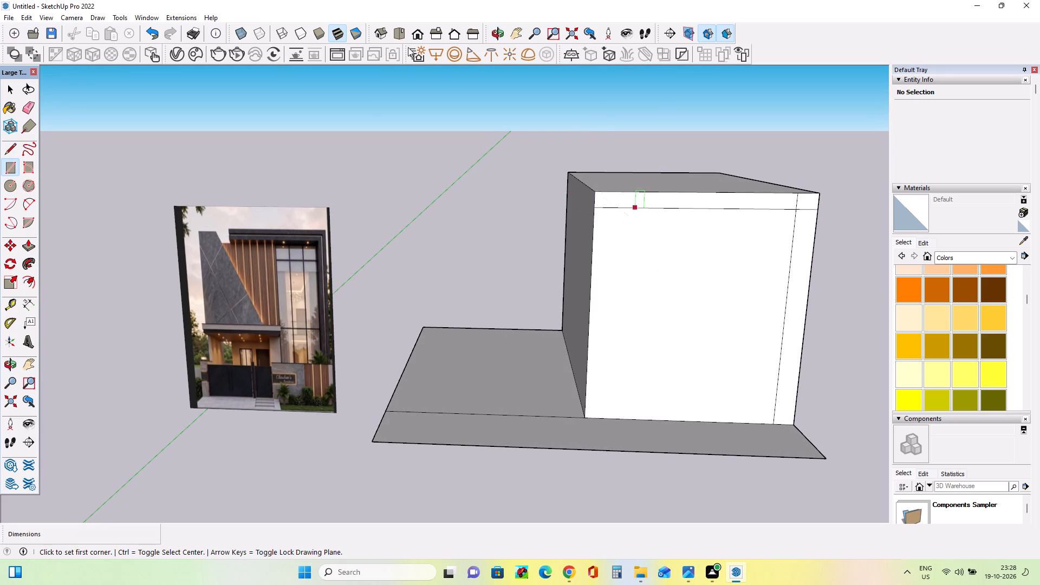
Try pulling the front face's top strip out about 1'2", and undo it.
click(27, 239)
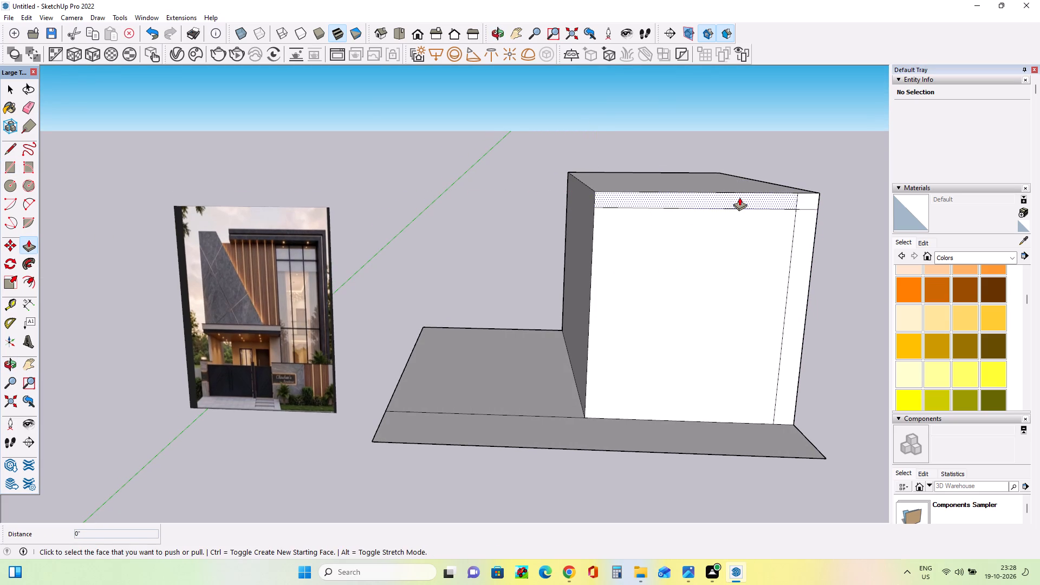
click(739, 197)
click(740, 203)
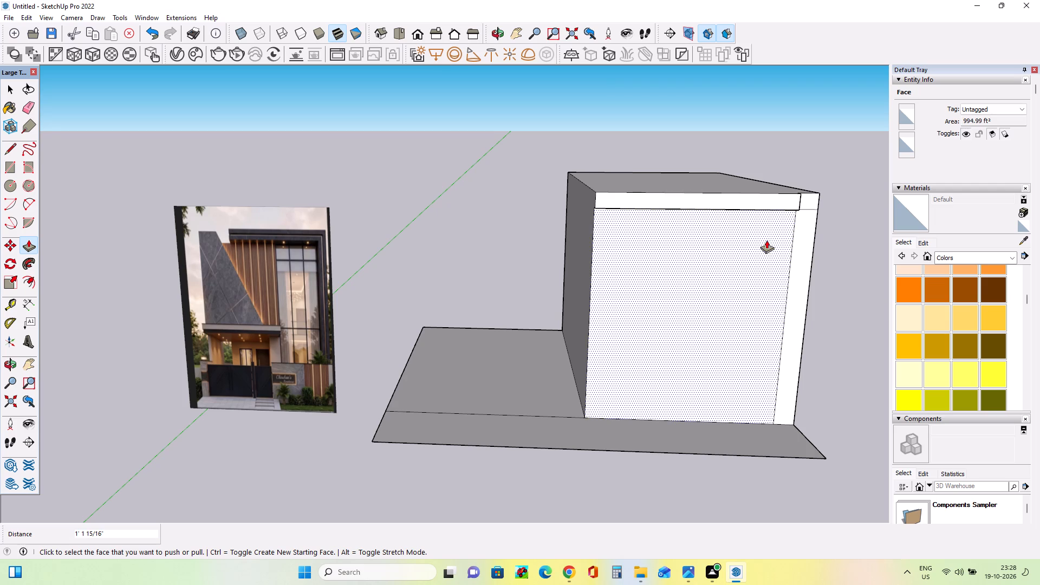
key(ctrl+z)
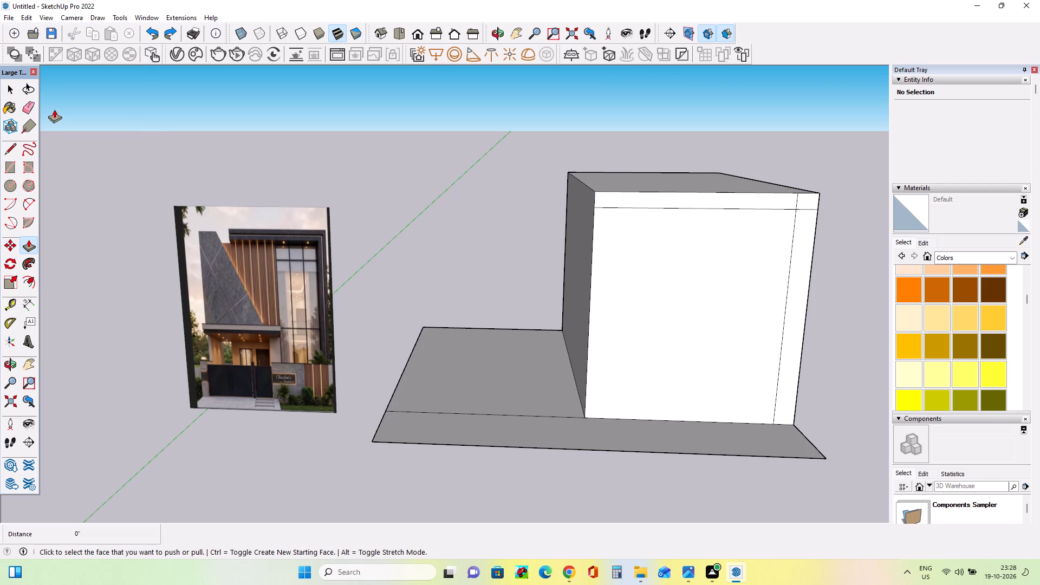
Erase the edges where the top and right strips overlap so they form one L-shaped frame face.
click(27, 107)
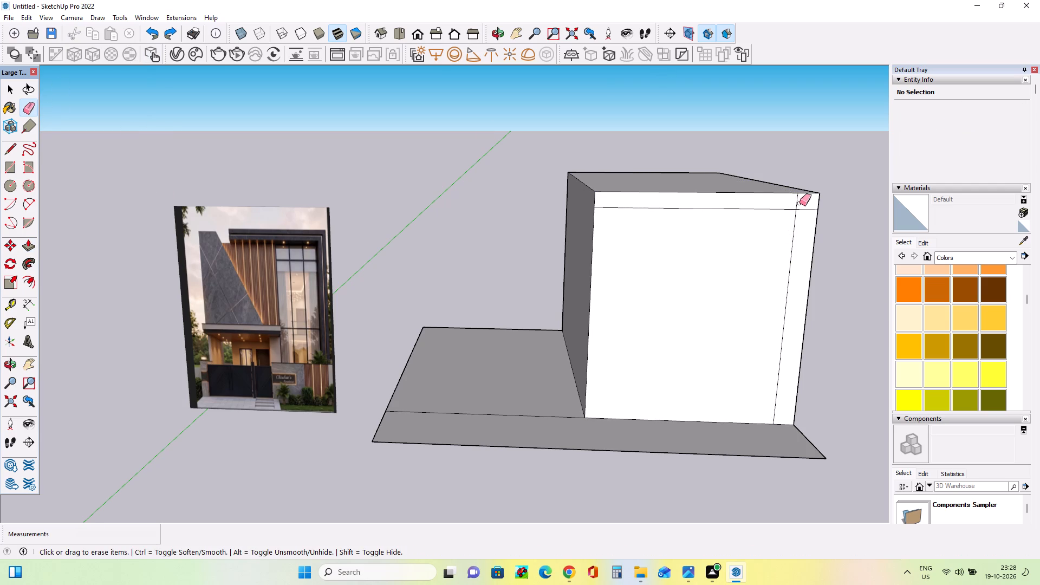
click(797, 203)
drag(808, 204, 810, 214)
middle_click(859, 235)
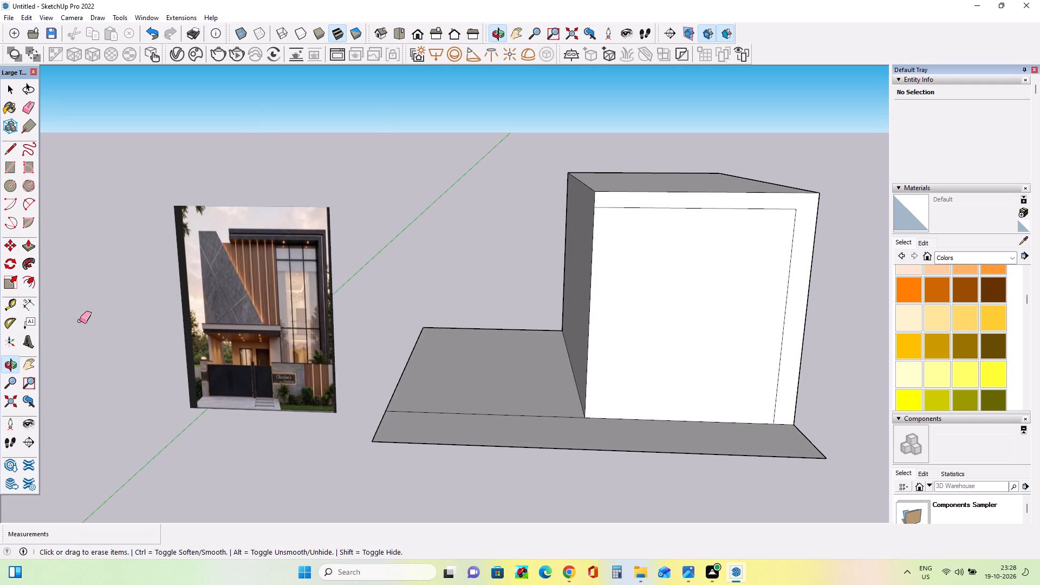
Push/Pull the L-shaped frame face outward from the block's front.
click(31, 245)
click(664, 201)
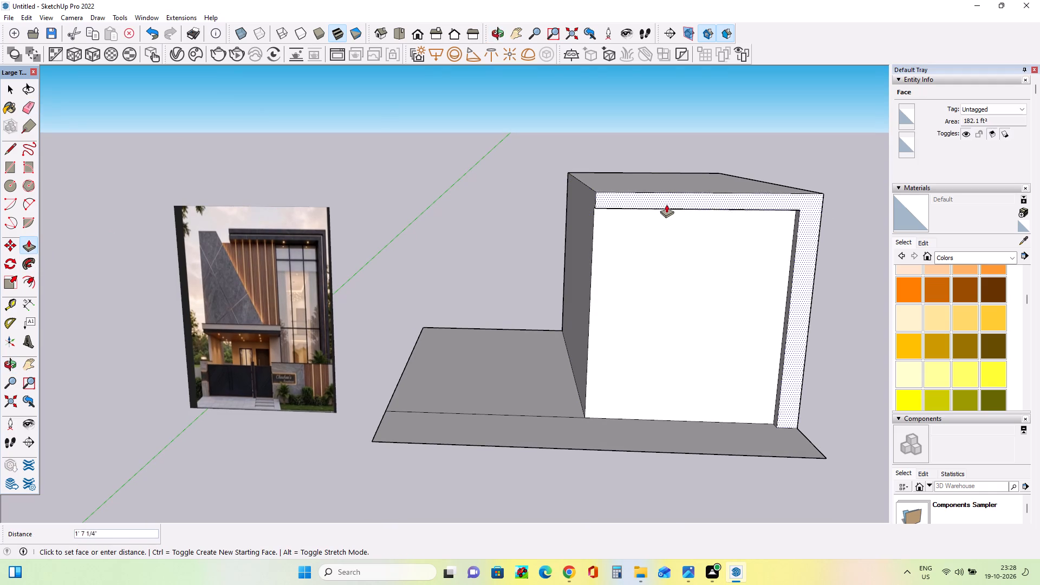
click(667, 204)
Push/Pull the underside of the frame's top beam down about 1'1 9/16" to thicken the beam.
middle_drag(734, 269, 711, 110)
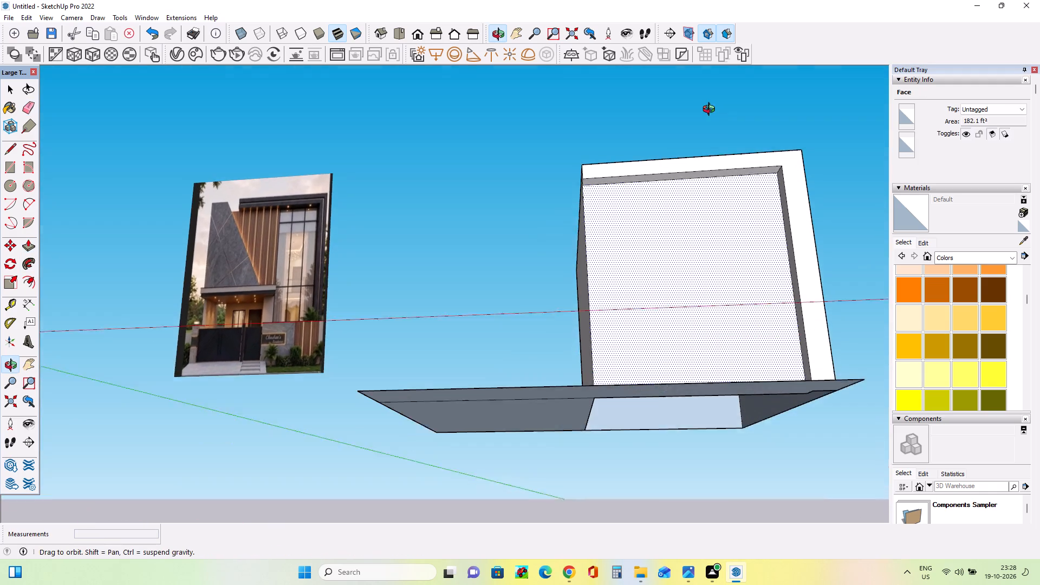
middle_drag(711, 110, 711, 109)
click(707, 171)
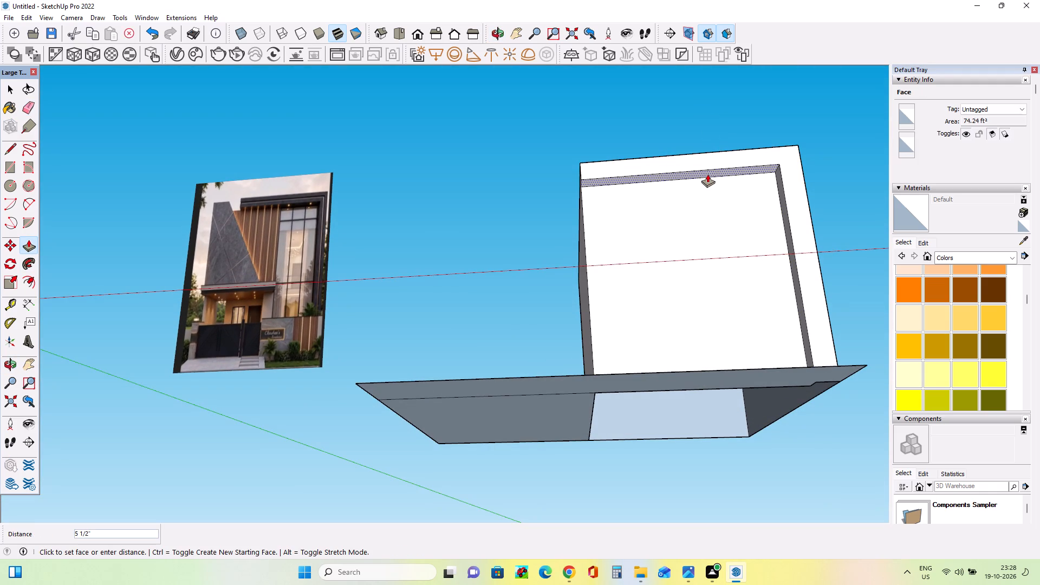
click(708, 177)
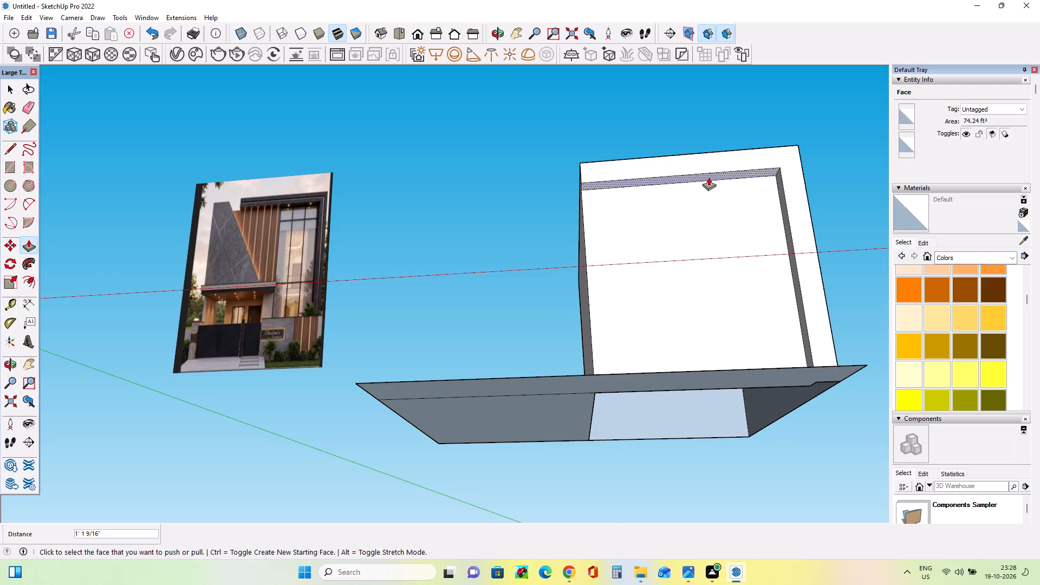
Push/Pull the inner side of the frame's right column inward about 9 7/8" to widen the column.
middle_drag(586, 257, 626, 390)
middle_drag(778, 300, 843, 304)
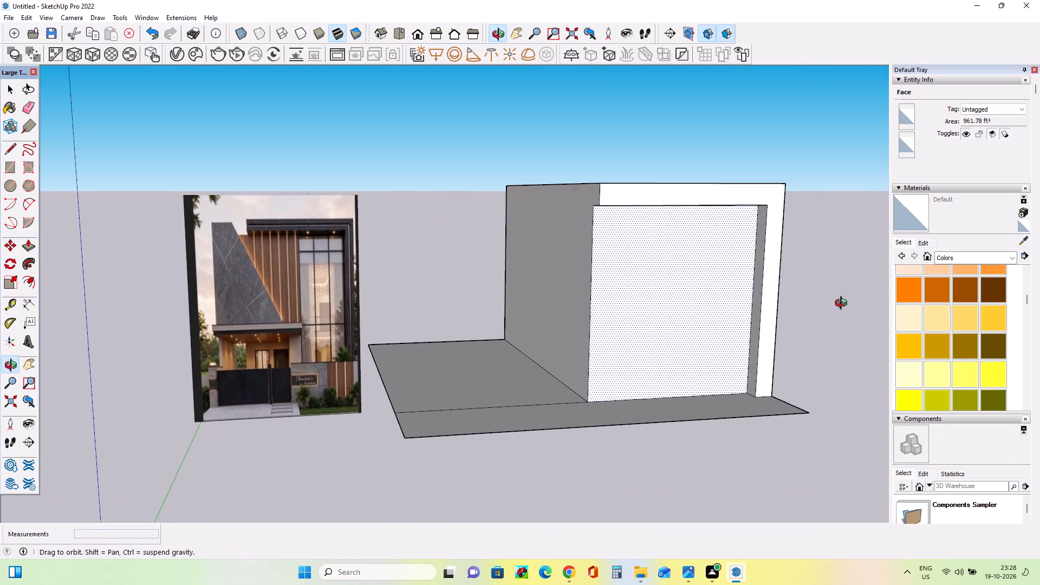
middle_drag(843, 304, 843, 305)
click(755, 308)
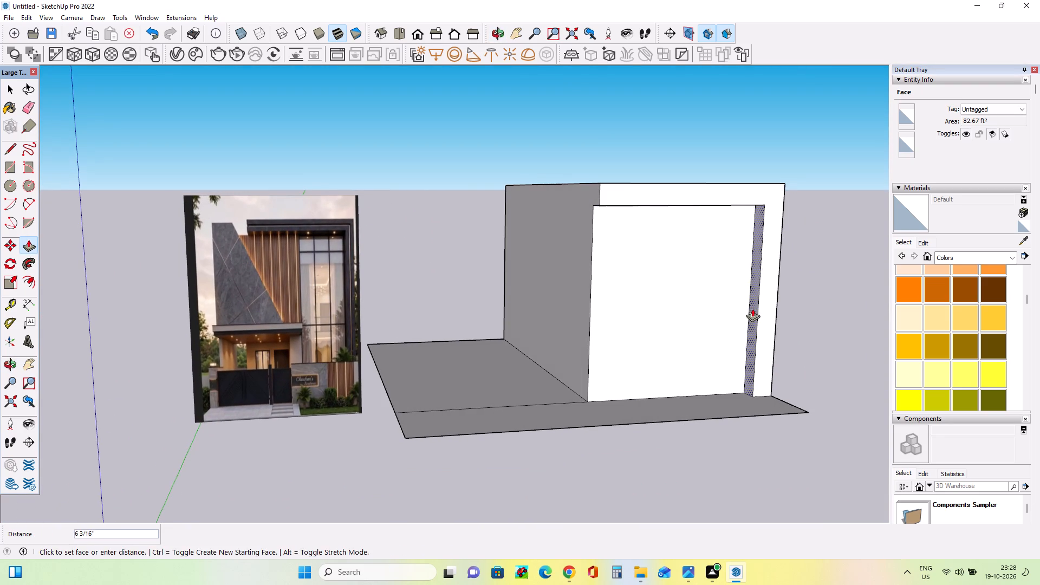
click(751, 308)
Push/Pull the underside of the frame's top beam down once more to make the beam thicker.
middle_drag(607, 309, 518, 290)
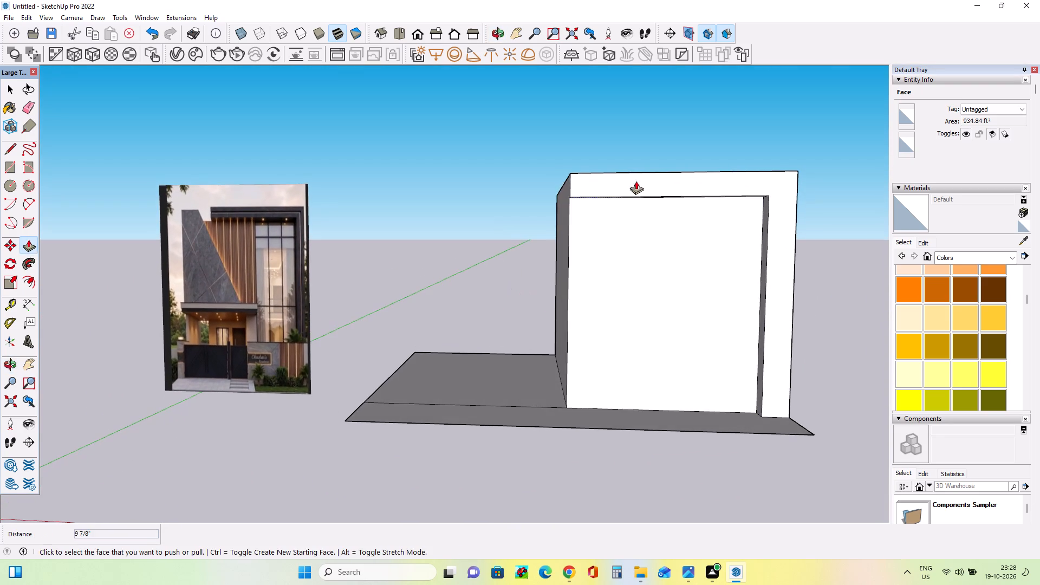
middle_drag(661, 206, 673, 67)
click(650, 178)
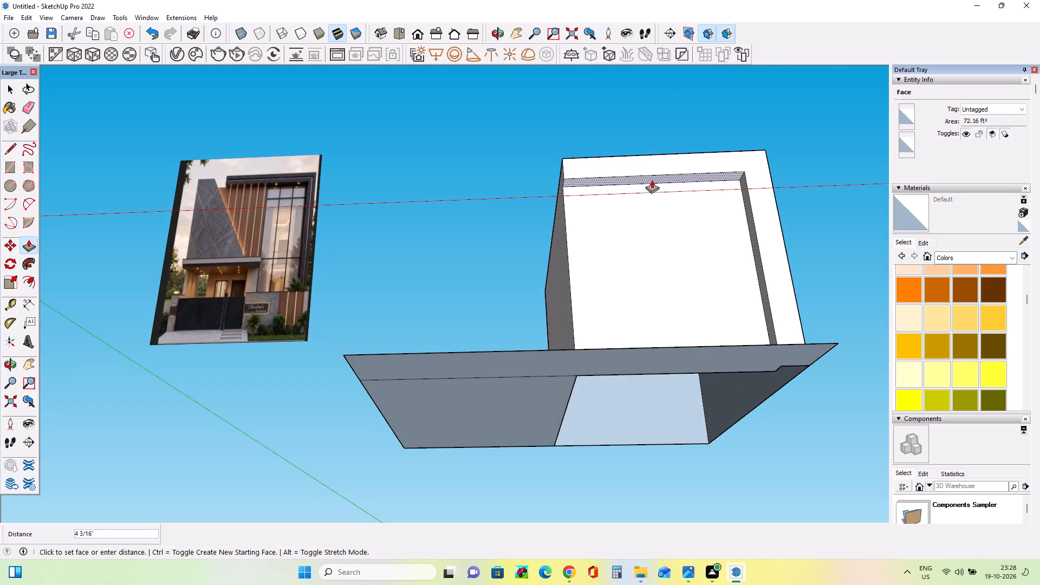
click(652, 183)
Push the building block's left side face inward about 11'7 1/8" to narrow the block.
middle_drag(695, 271, 682, 424)
scroll(641, 364, down, 3)
scroll(640, 363, up, 4)
middle_drag(641, 409, 650, 350)
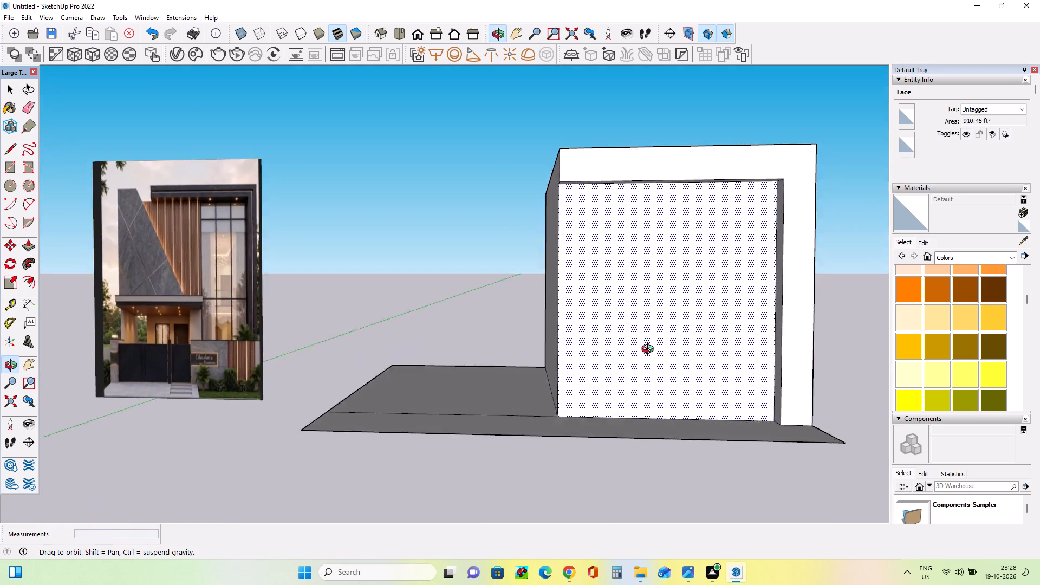
middle_drag(650, 350, 643, 357)
middle_drag(649, 367, 618, 366)
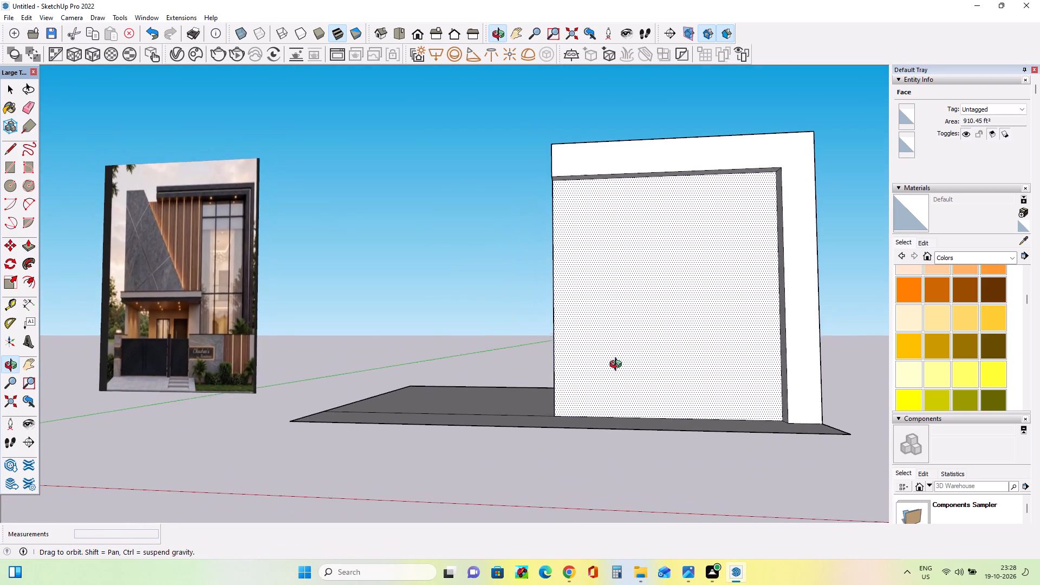
middle_drag(618, 366, 717, 392)
click(541, 372)
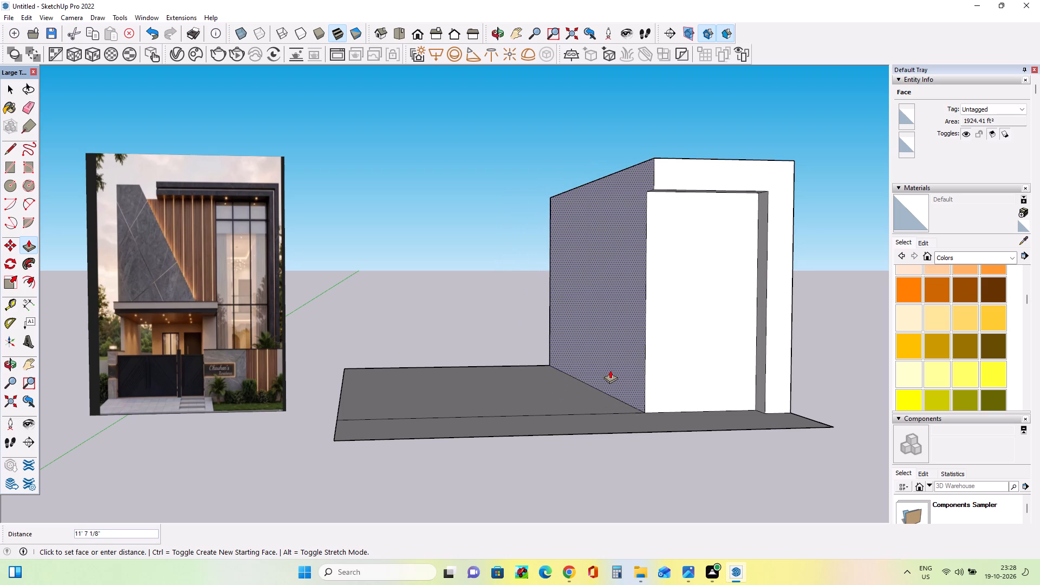
click(610, 370)
Pull the building block's left side face back out about 7 7/8".
middle_drag(537, 379, 473, 379)
scroll(537, 379, down, 1)
middle_drag(621, 396, 652, 410)
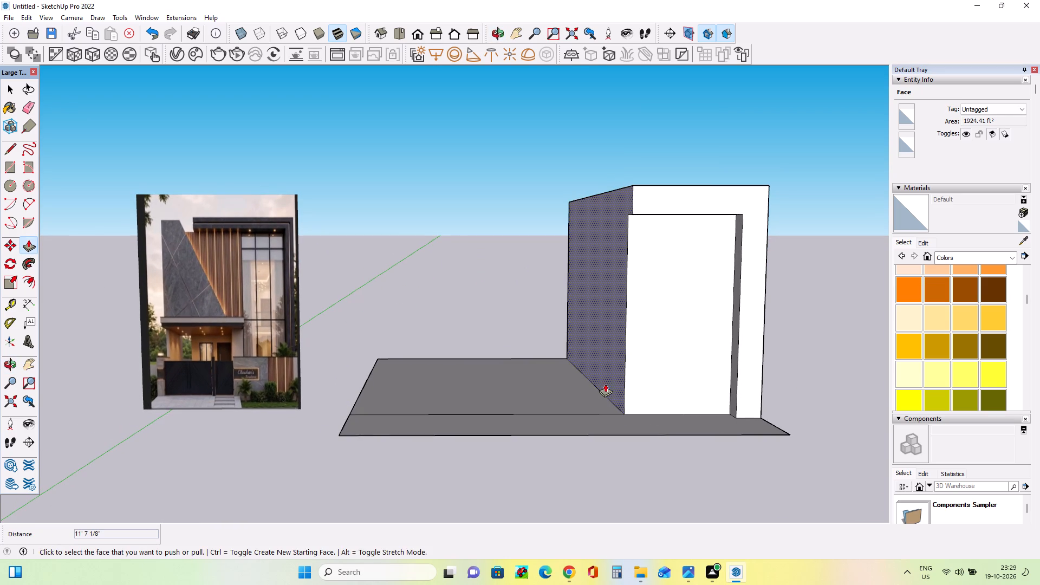
click(610, 385)
click(607, 385)
Draw a rectangle about 64'11" by 21'6" on the base's underside, from the block's left rear corner to the base's right front corner.
middle_drag(644, 499, 606, 331)
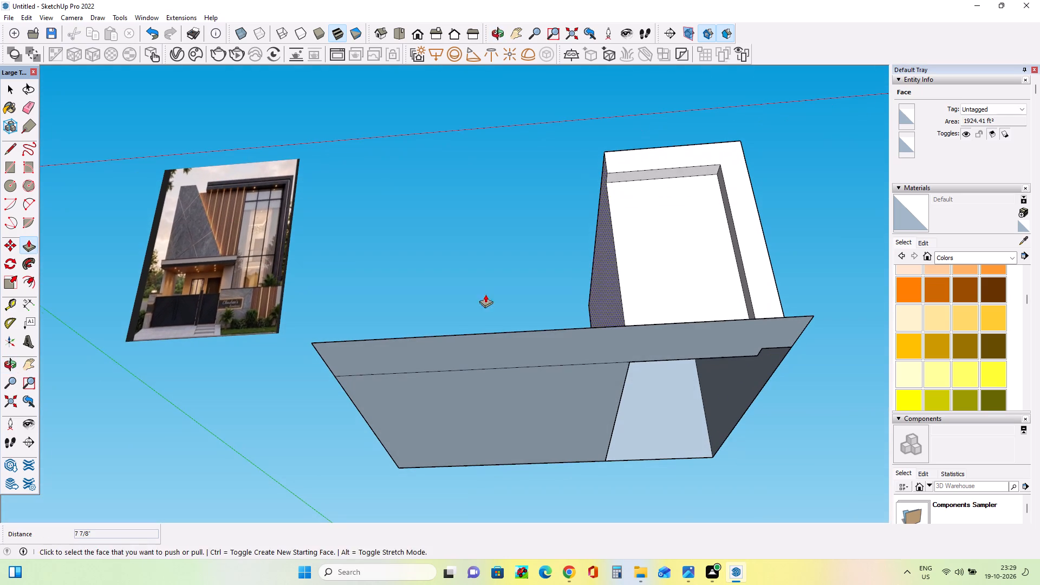
click(10, 165)
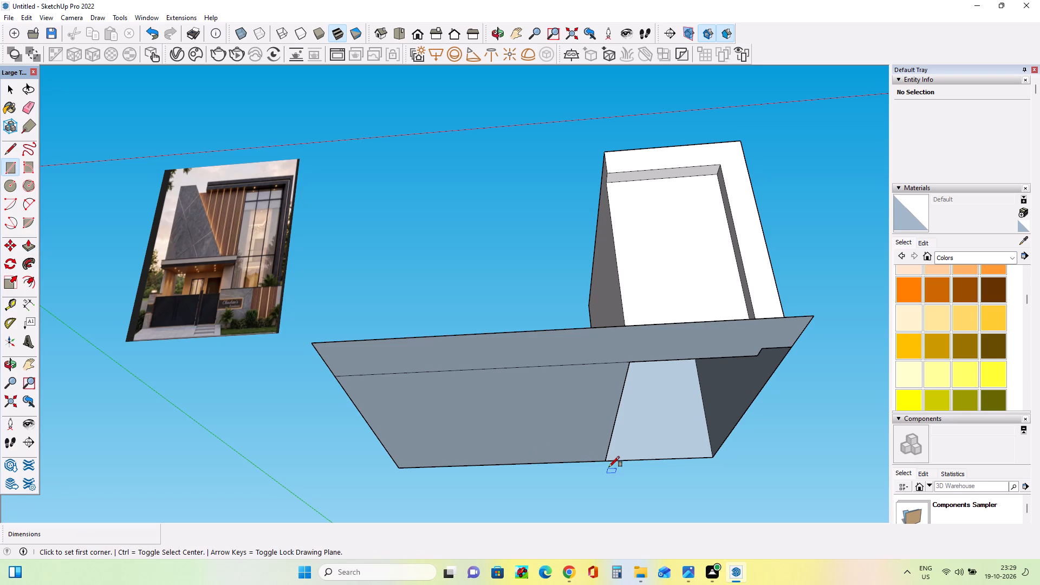
click(609, 459)
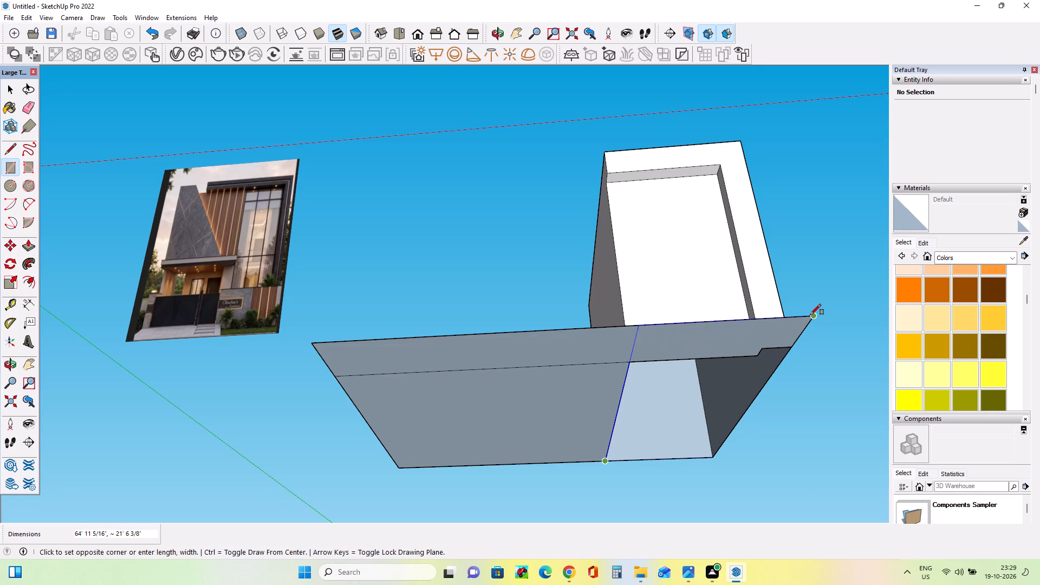
click(810, 315)
middle_drag(489, 461, 493, 574)
middle_drag(545, 386, 542, 463)
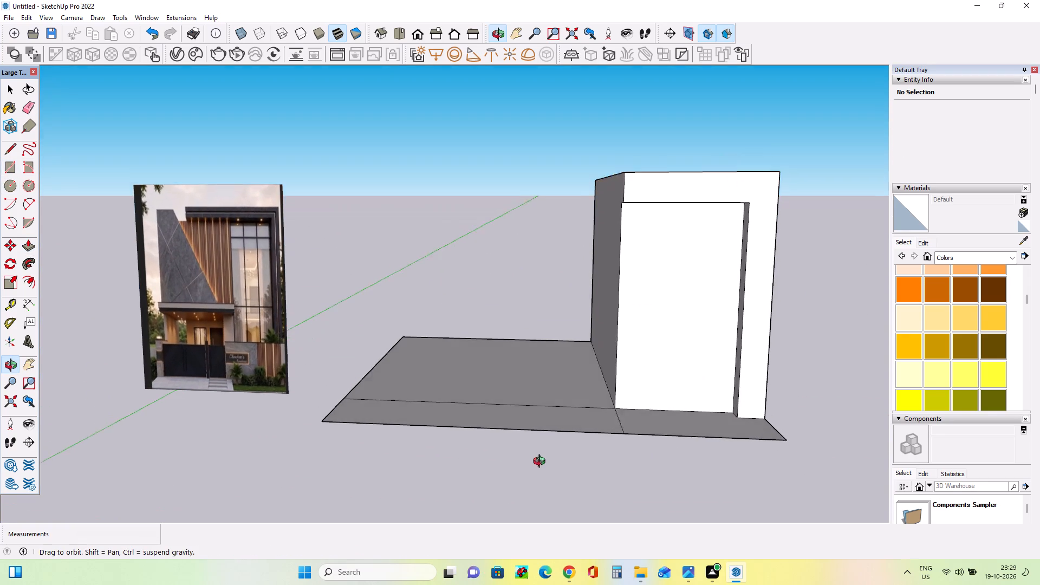
middle_drag(542, 463, 544, 472)
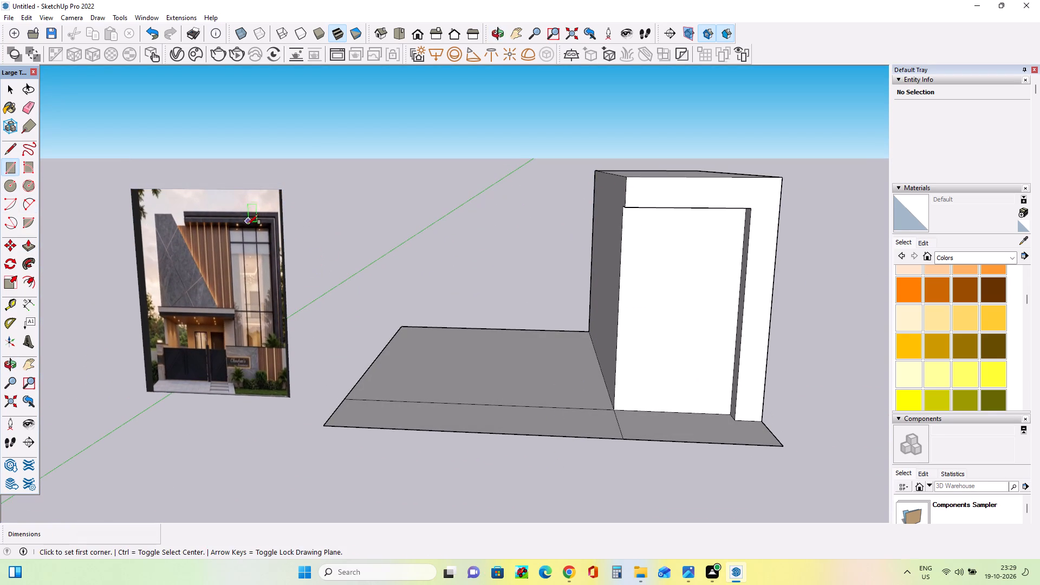
Examine the tall glazing, wood slats and dark frame in the reference image up close.
scroll(238, 245, up, 5)
scroll(234, 256, down, 1)
scroll(234, 256, up, 12)
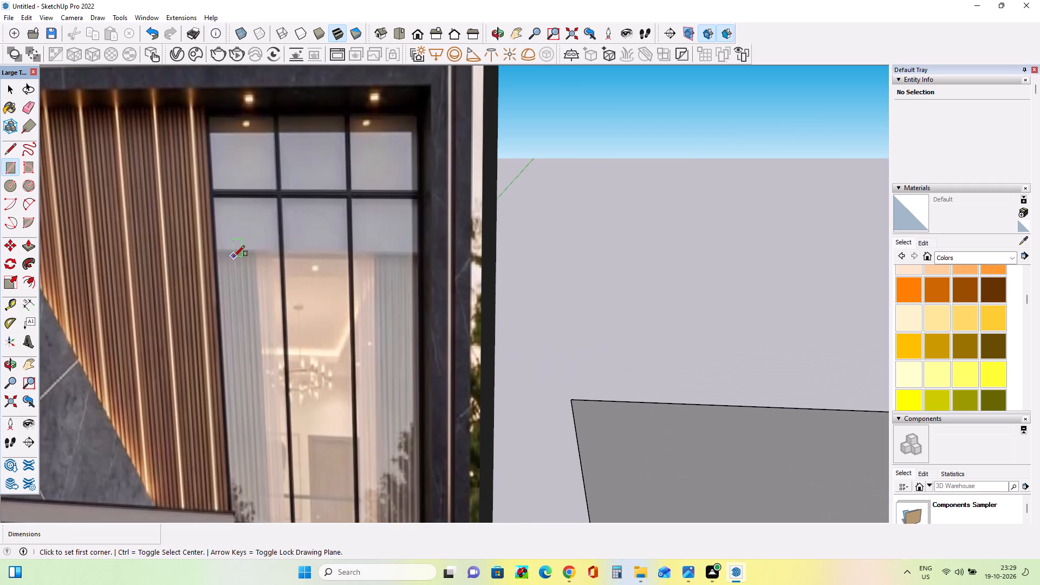
scroll(234, 256, down, 5)
scroll(234, 256, up, 4)
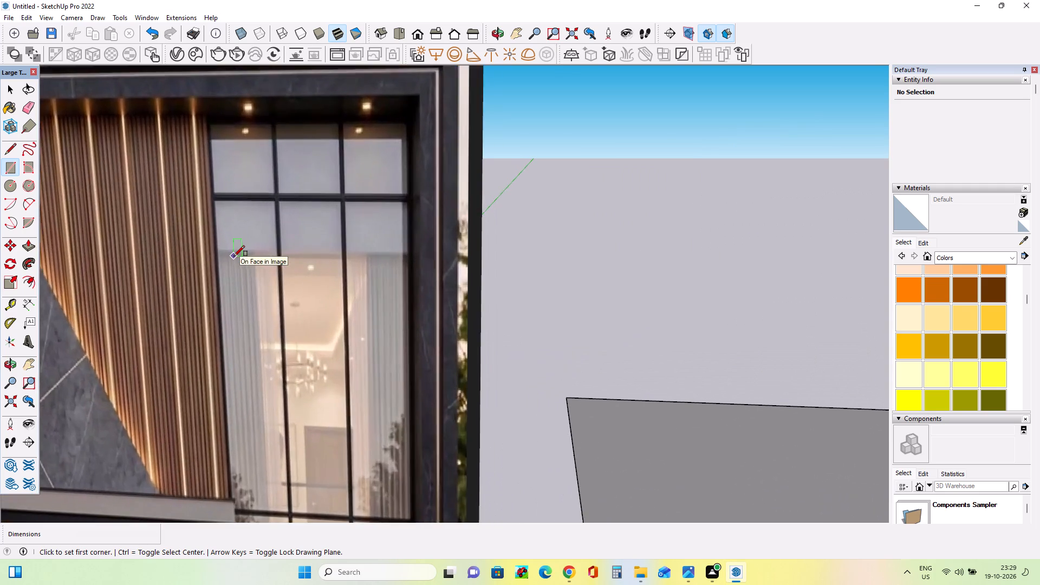
scroll(234, 256, down, 20)
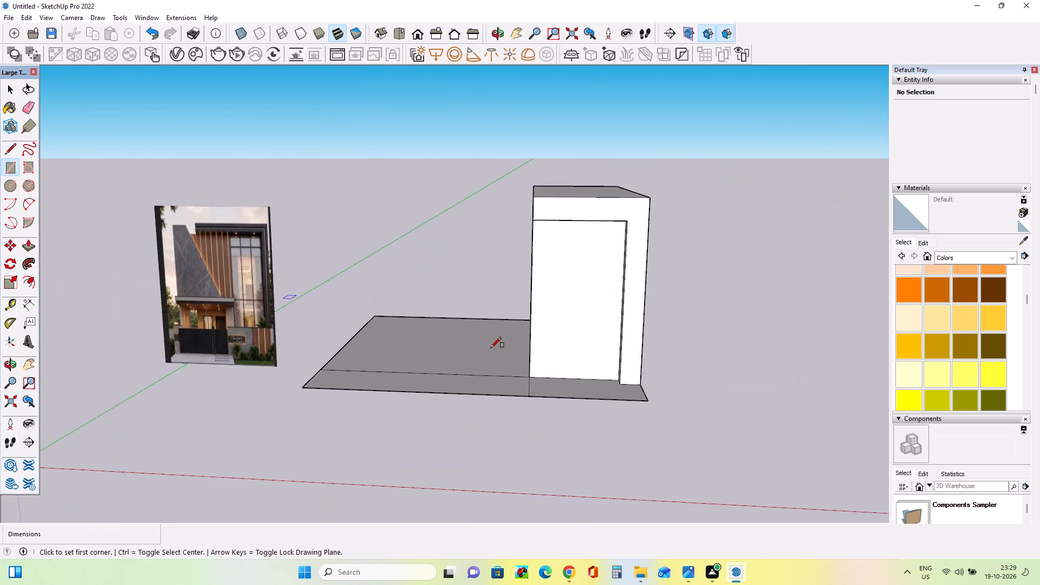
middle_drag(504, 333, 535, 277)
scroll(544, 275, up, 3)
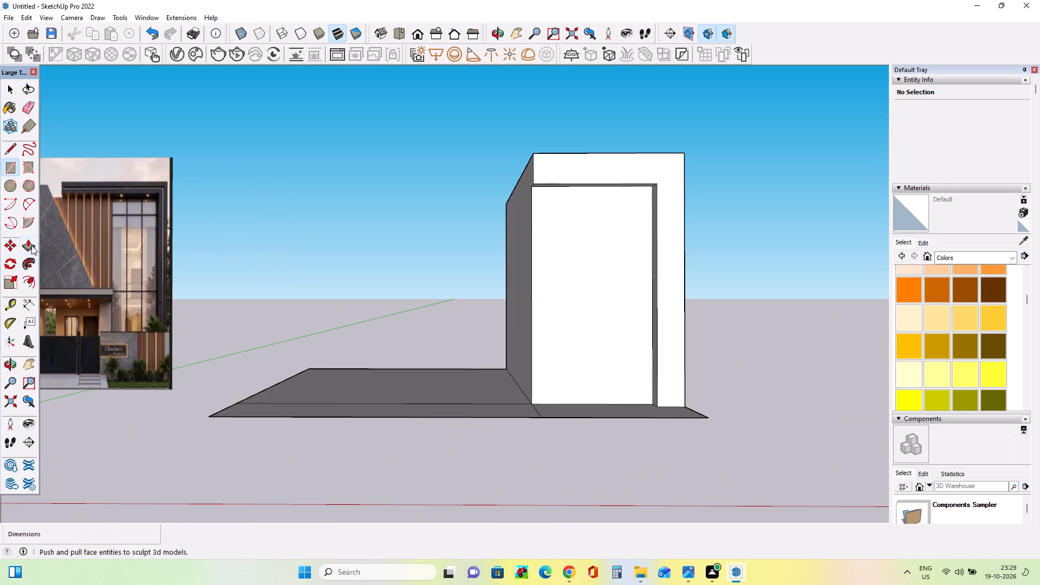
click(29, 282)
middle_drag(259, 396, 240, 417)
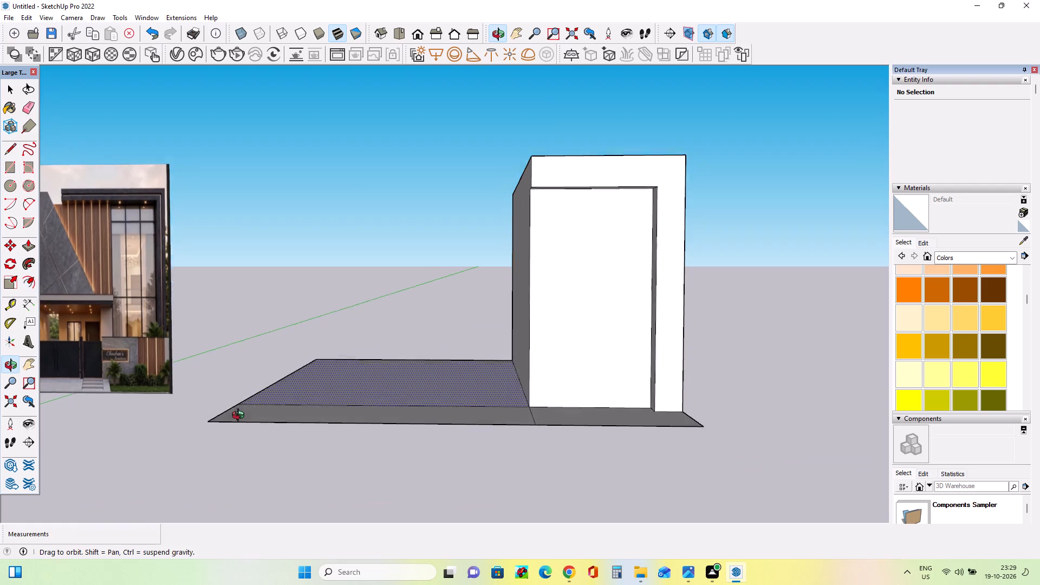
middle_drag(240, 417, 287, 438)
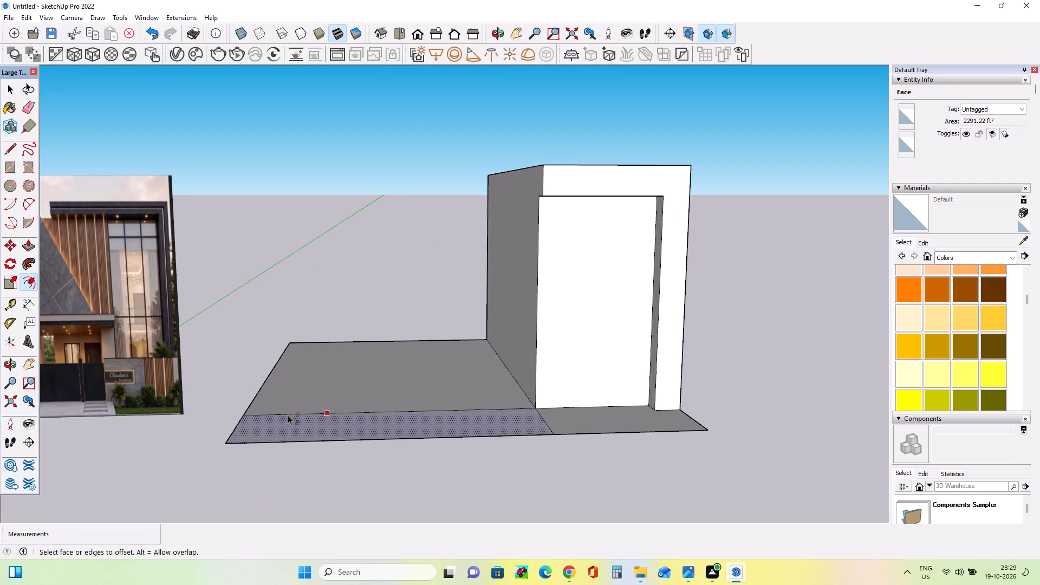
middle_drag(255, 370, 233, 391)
Push/Pull the building block's top face up about 9'1 3/8" to raise the block.
click(32, 249)
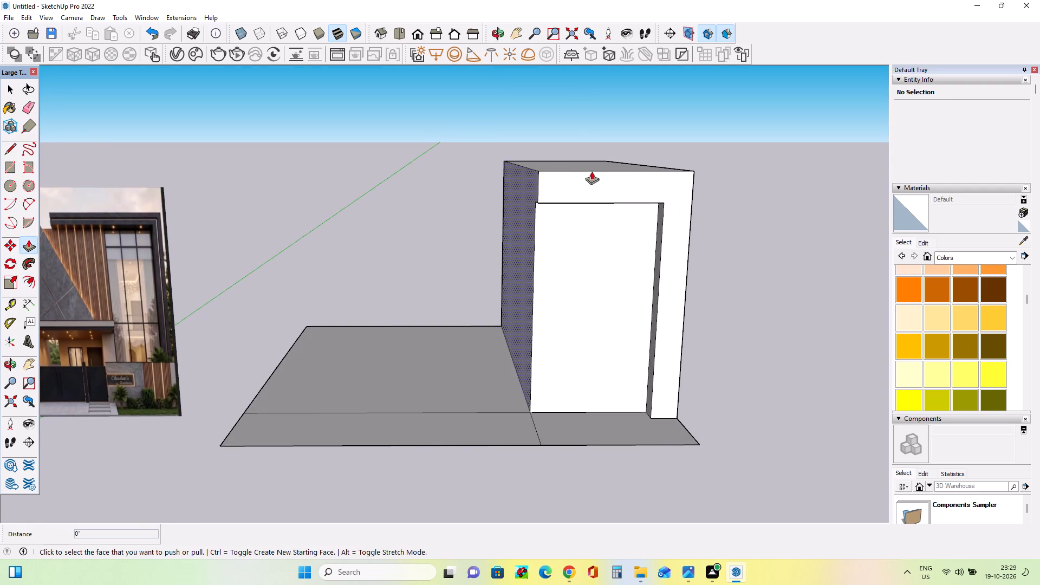
click(591, 158)
click(586, 164)
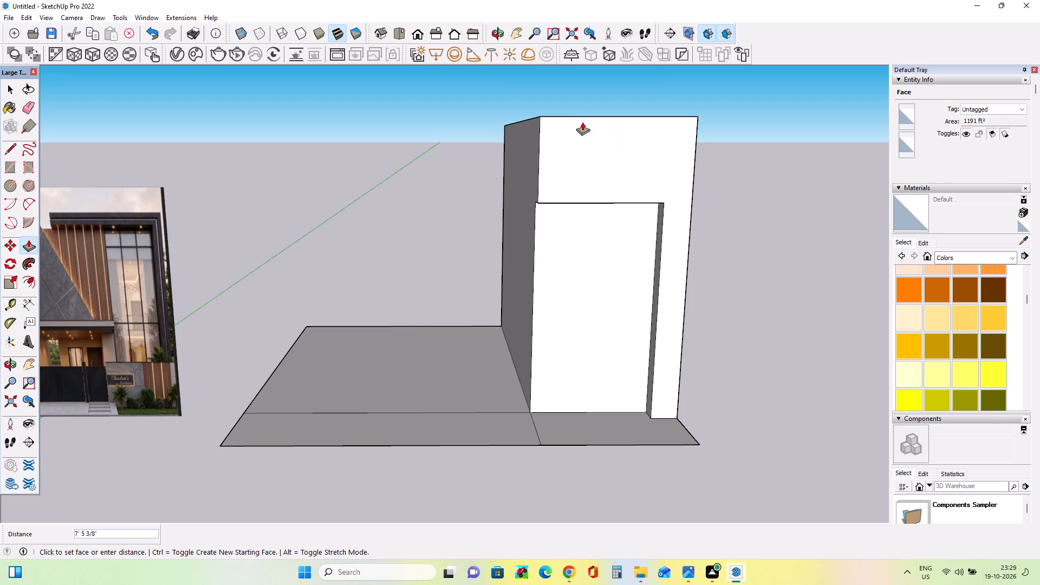
click(581, 114)
middle_drag(610, 273, 585, 97)
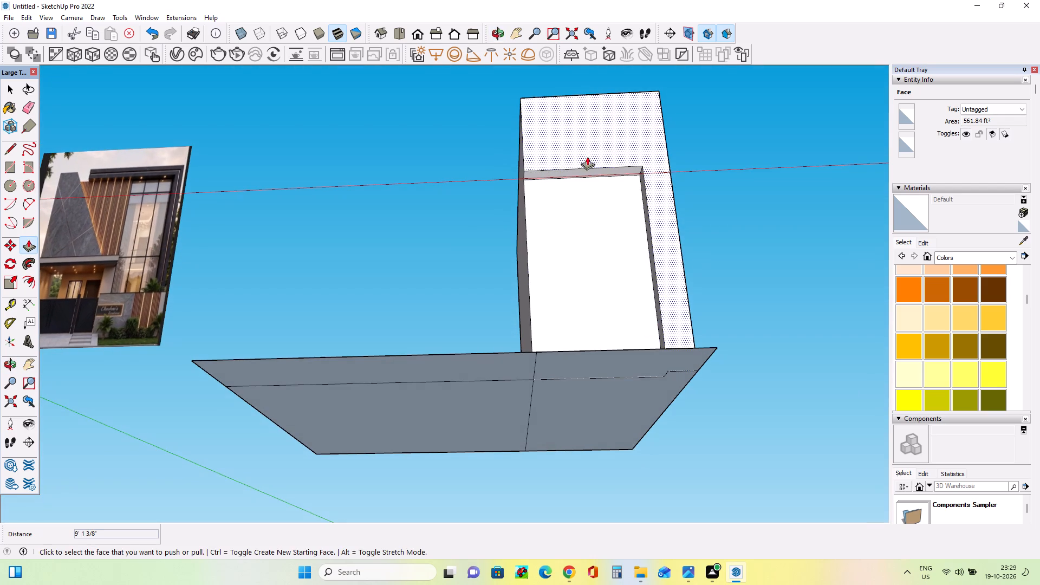
Push/Pull the underside of the L-shaped frame's top band up about 9'5 3/4" to make the recess taller.
click(589, 170)
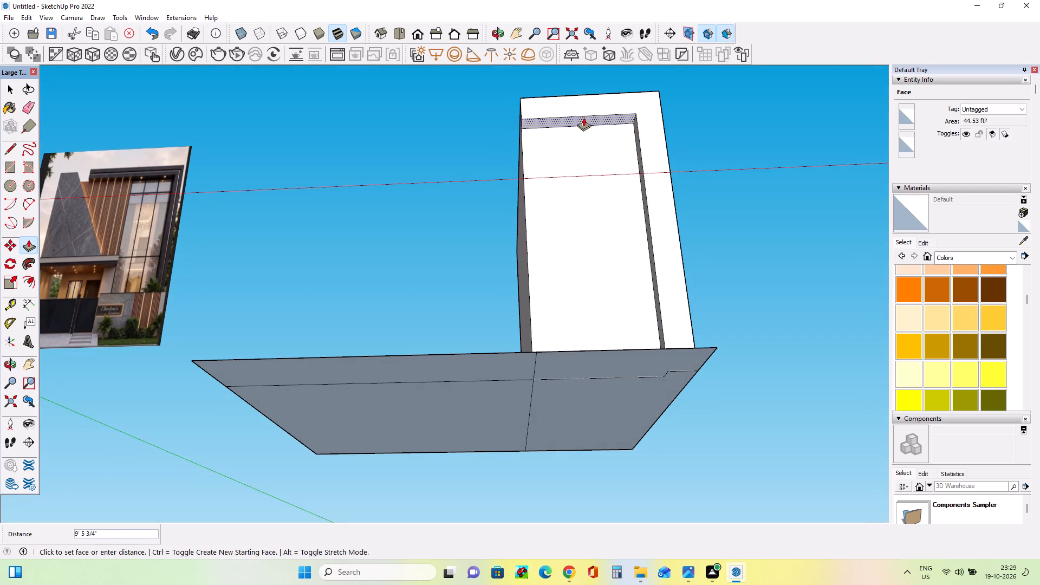
click(583, 118)
Offset the outline of the recessed front face slightly inward to form a narrow window border.
middle_drag(582, 205, 565, 380)
scroll(565, 379, down, 2)
middle_drag(565, 379, 586, 360)
middle_drag(411, 348, 464, 357)
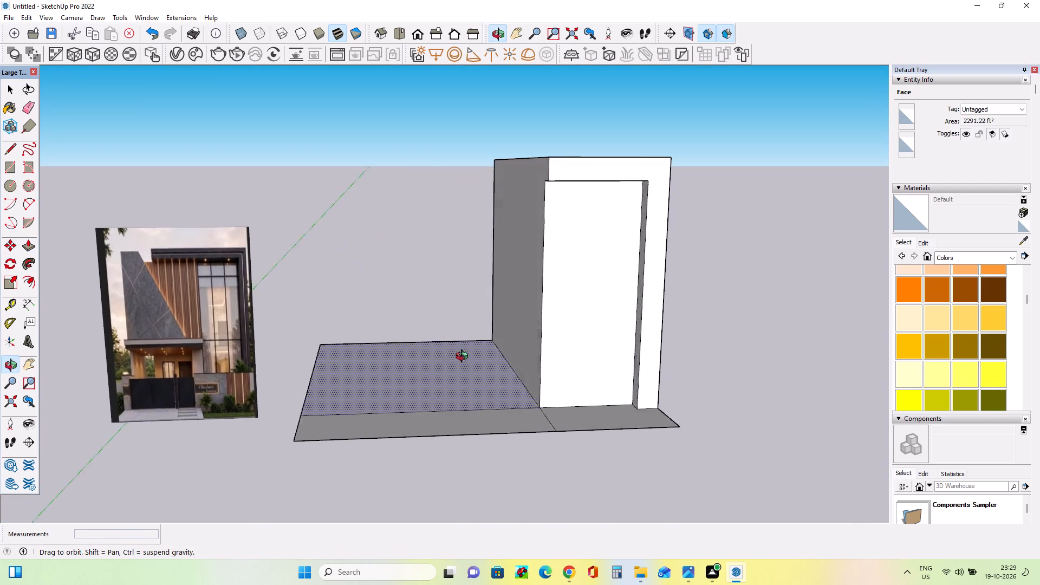
middle_drag(464, 357, 431, 356)
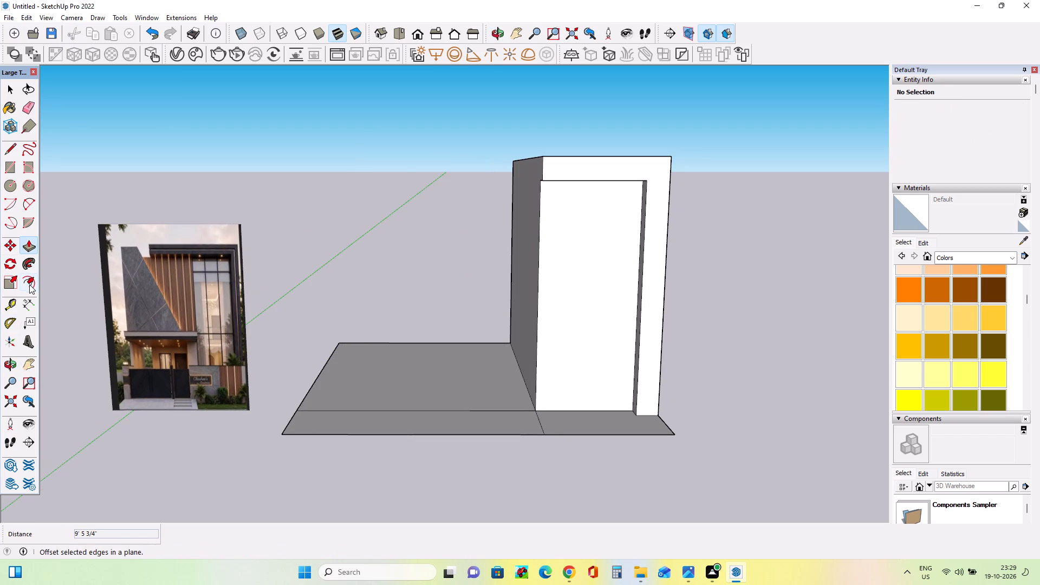
click(29, 284)
click(607, 290)
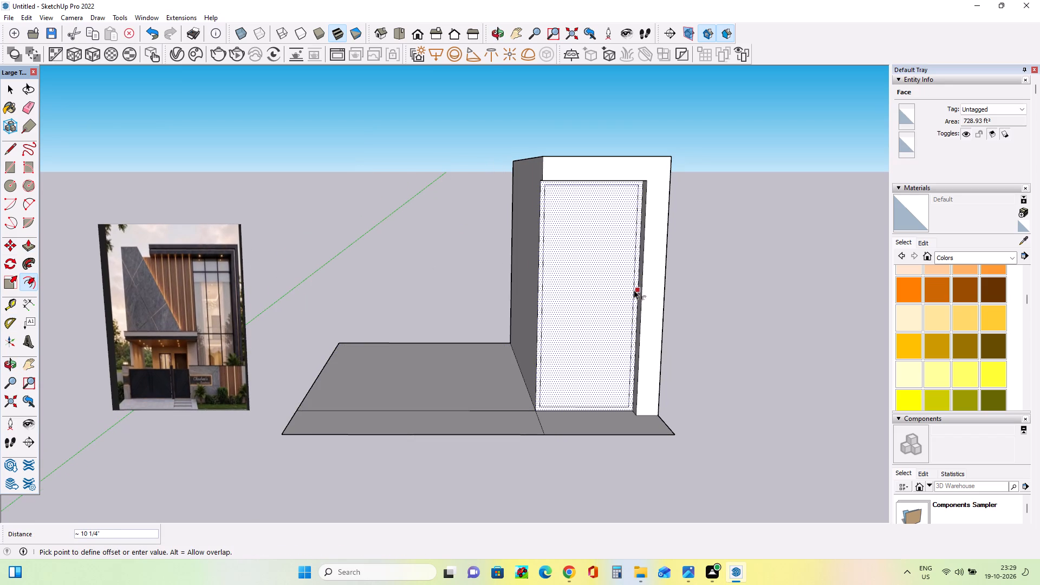
click(635, 290)
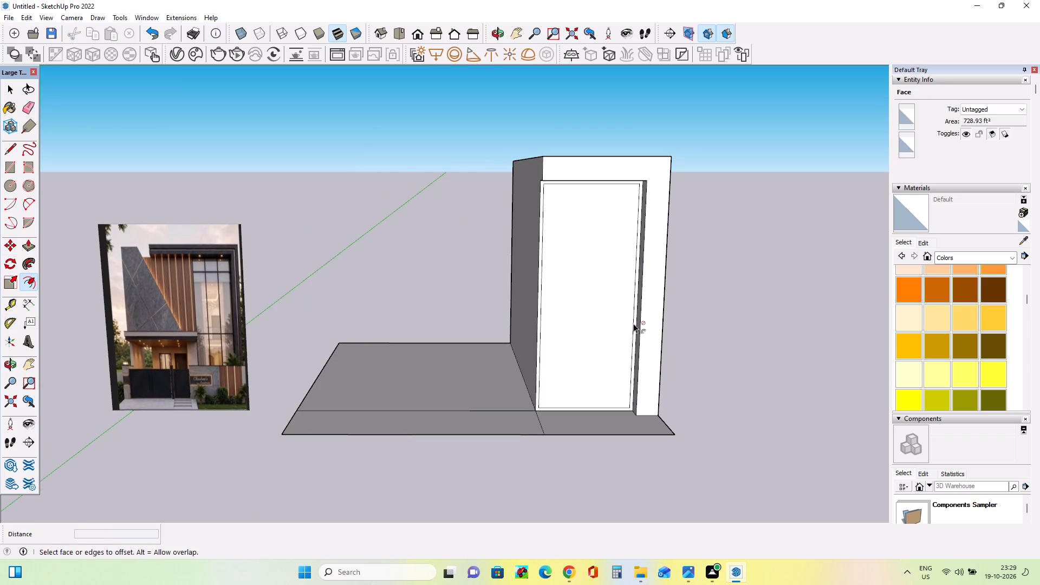
Draw a full-height vertical mullion strip about 4 5/8" by 40'2 5/8" inside the border, roughly a third across from its left side.
middle_drag(633, 323, 630, 303)
scroll(568, 254, up, 3)
middle_drag(568, 254, 570, 274)
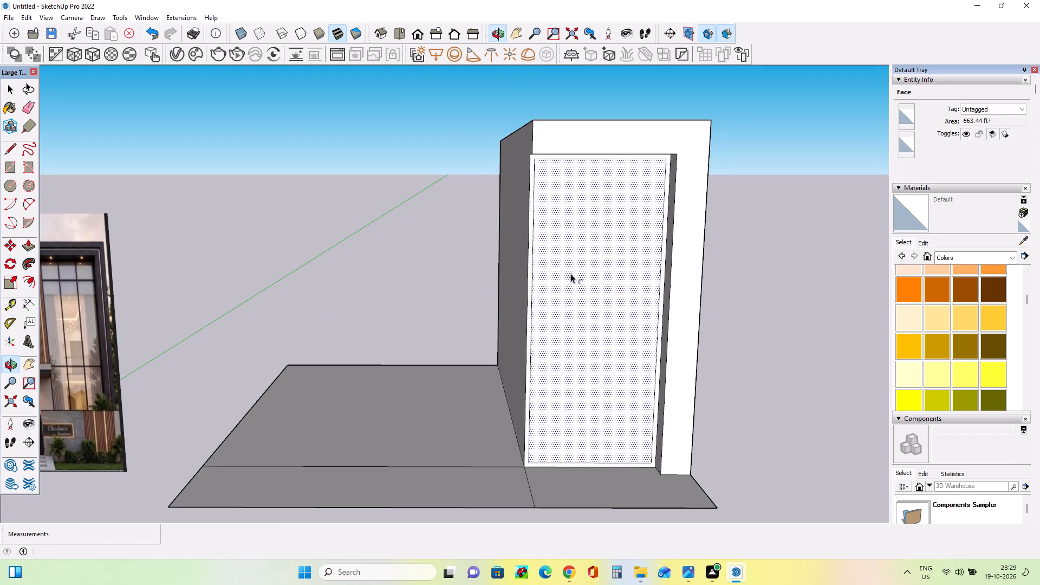
click(6, 167)
middle_drag(518, 282, 518, 288)
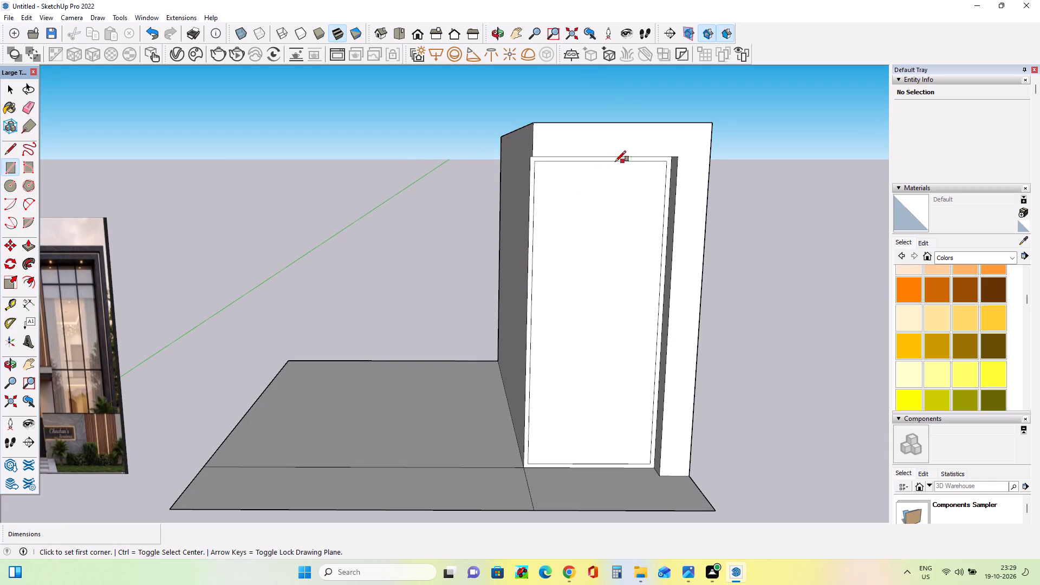
click(572, 162)
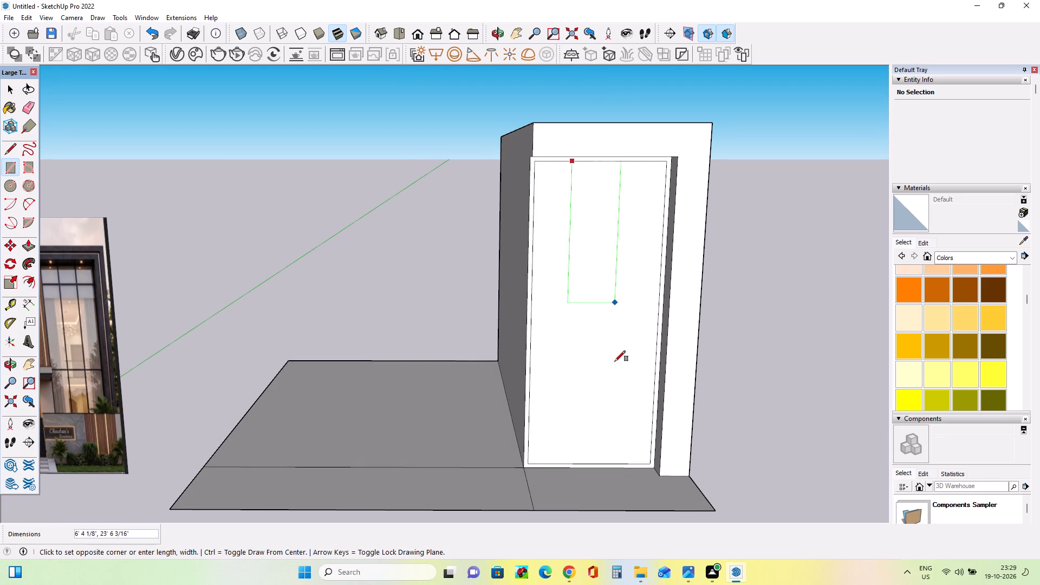
scroll(582, 472, up, 2)
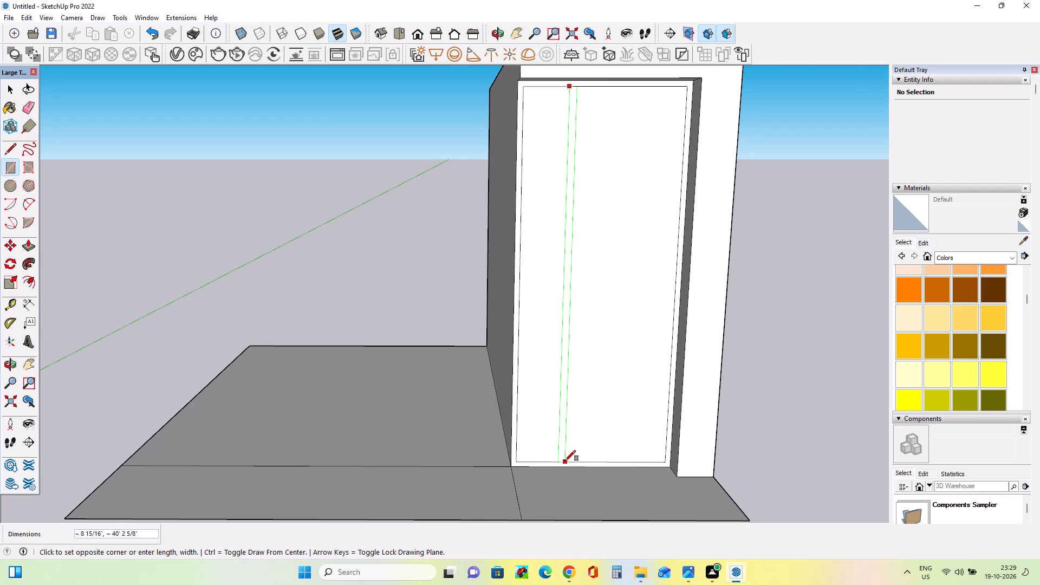
scroll(565, 461, up, 5)
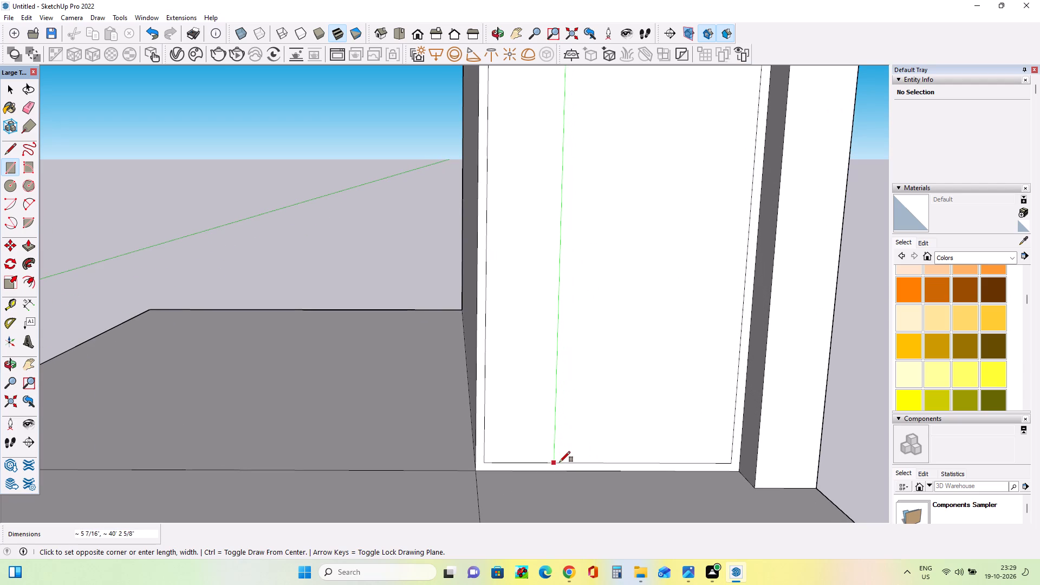
scroll(562, 463, up, 2)
scroll(562, 463, down, 1)
scroll(562, 463, up, 2)
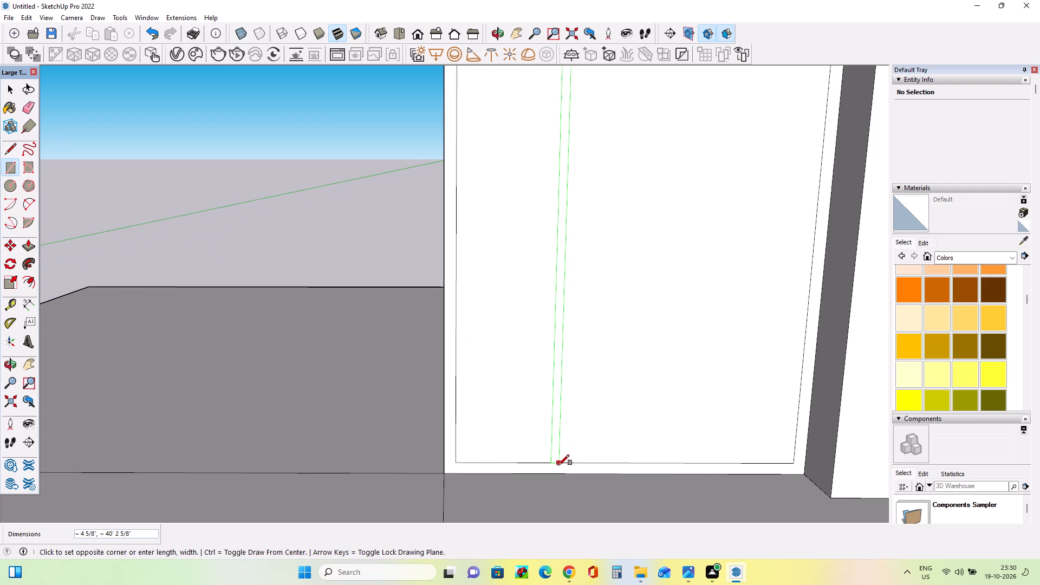
click(558, 465)
Draw a second full-height mullion strip about 2 1/8" by 40'2 5/8" between the first mullion and the window's right side.
scroll(567, 454, down, 4)
scroll(567, 454, up, 1)
scroll(567, 454, down, 3)
scroll(567, 454, up, 1)
scroll(567, 454, down, 4)
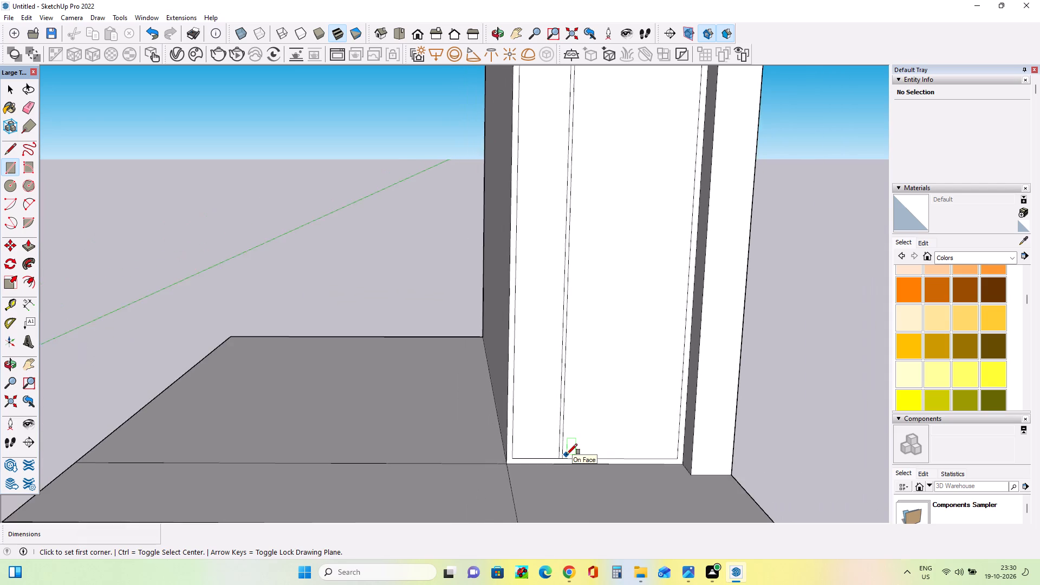
scroll(567, 454, down, 4)
scroll(636, 435, up, 3)
middle_drag(640, 434, 610, 434)
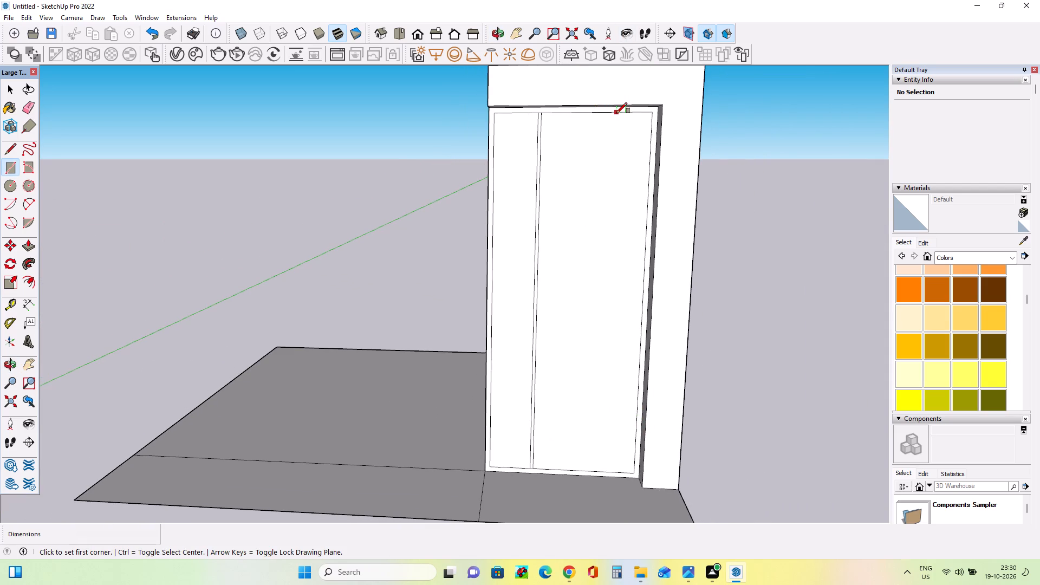
click(594, 113)
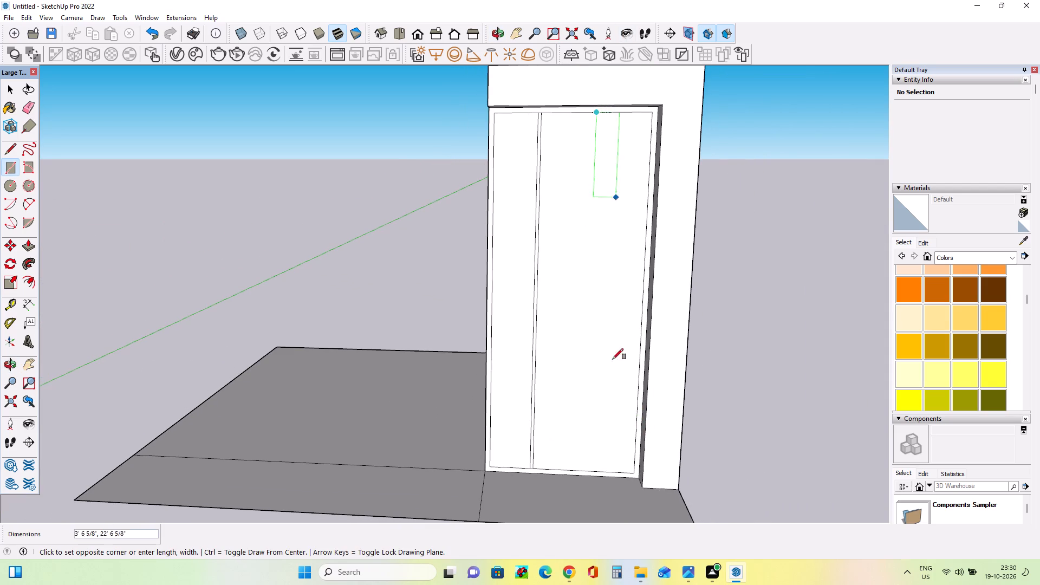
scroll(589, 483, up, 2)
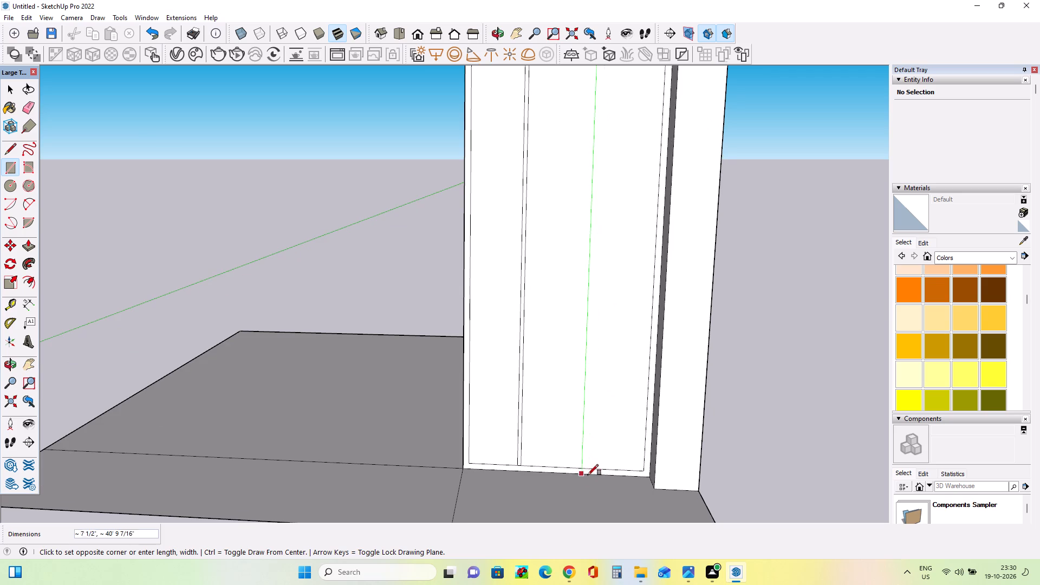
scroll(587, 469, up, 5)
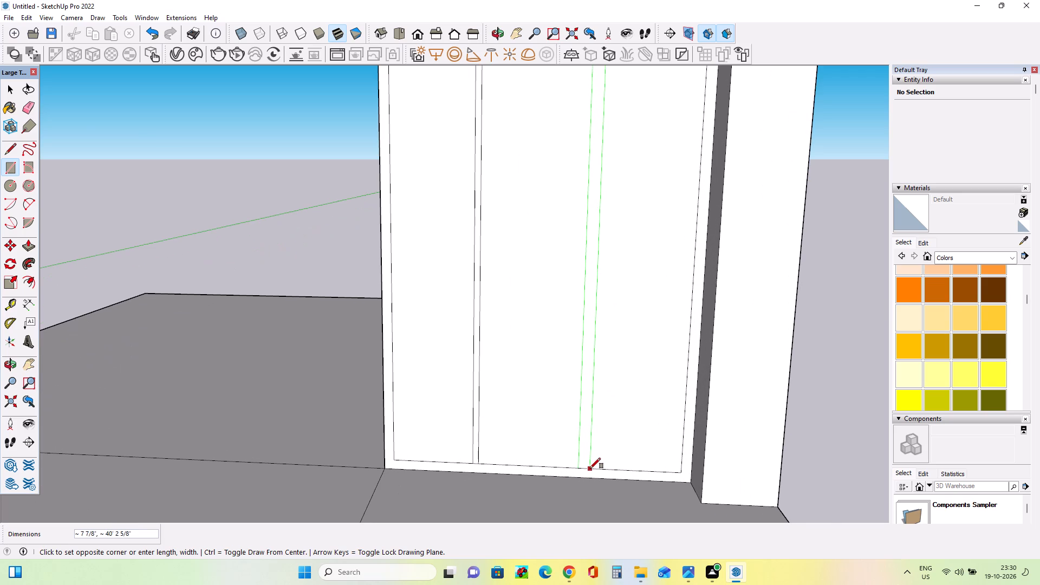
scroll(590, 469, up, 2)
scroll(590, 469, down, 1)
scroll(590, 469, up, 1)
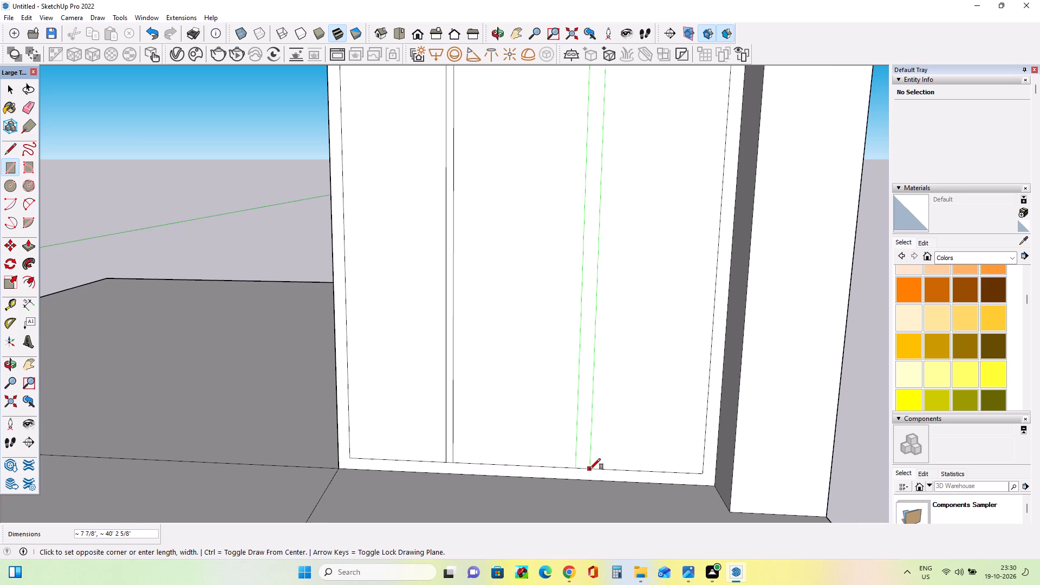
scroll(587, 469, up, 6)
click(573, 465)
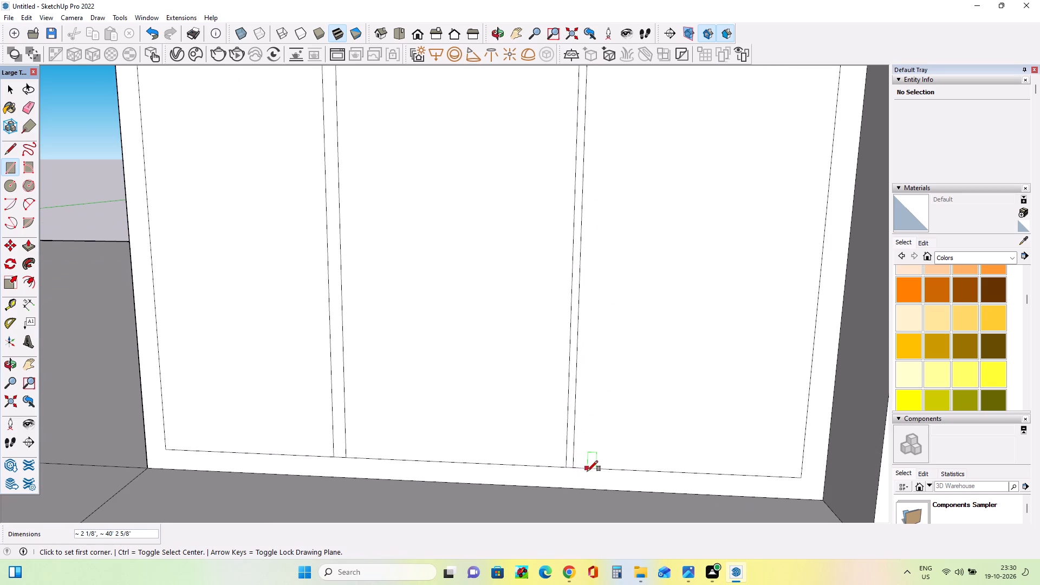
Draw a horizontal strip about 3 1/4" by 17'3/4" across the upper part of the window, from its left edge to the inner right border.
scroll(587, 471, down, 20)
scroll(587, 471, down, 3)
middle_drag(600, 466, 652, 423)
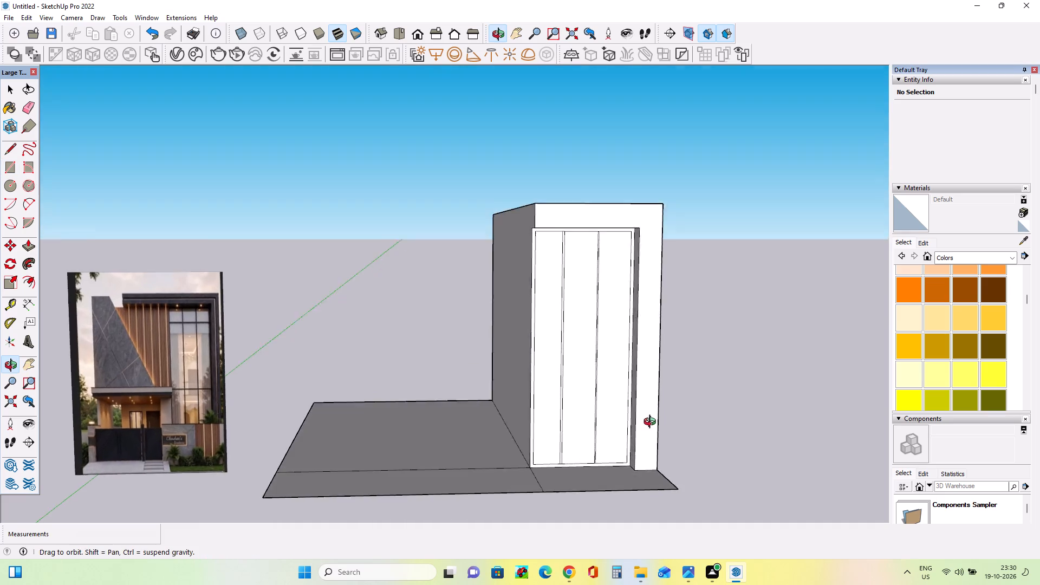
middle_drag(652, 423, 647, 407)
scroll(593, 368, up, 3)
middle_drag(591, 368, 584, 373)
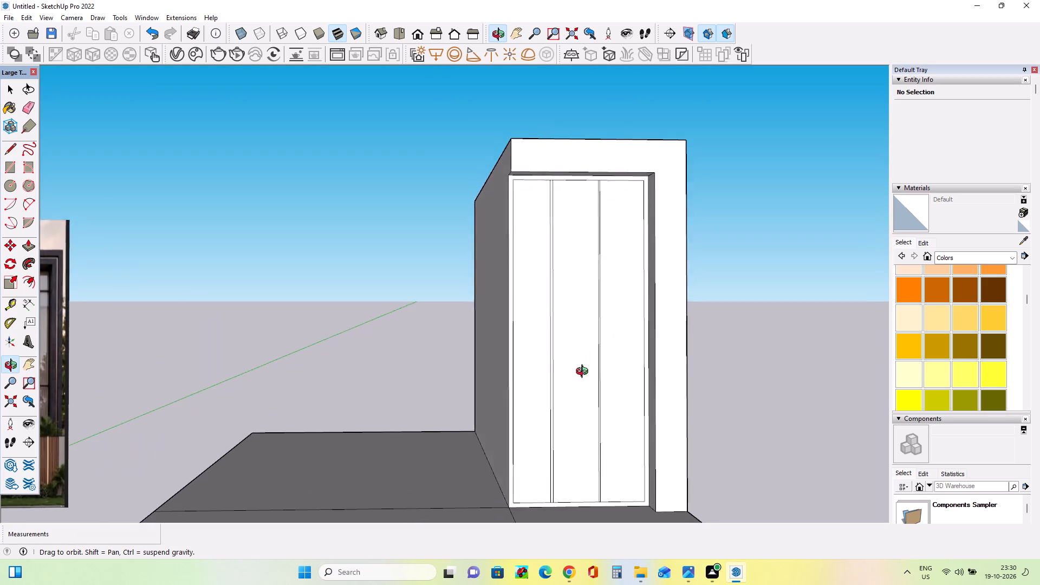
middle_drag(584, 373, 577, 375)
scroll(576, 376, down, 3)
middle_drag(582, 379, 583, 393)
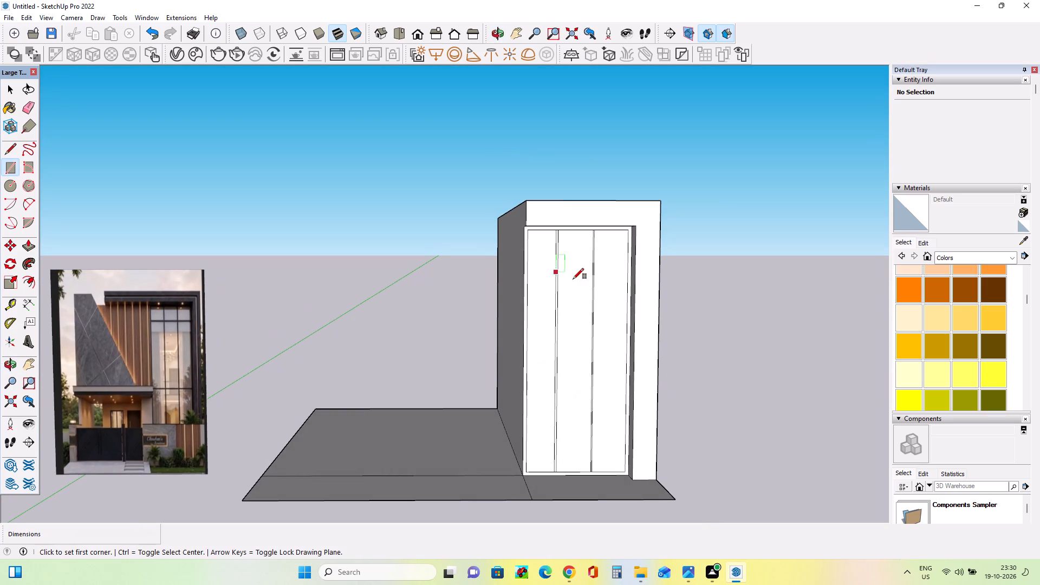
click(526, 263)
scroll(626, 274, up, 4)
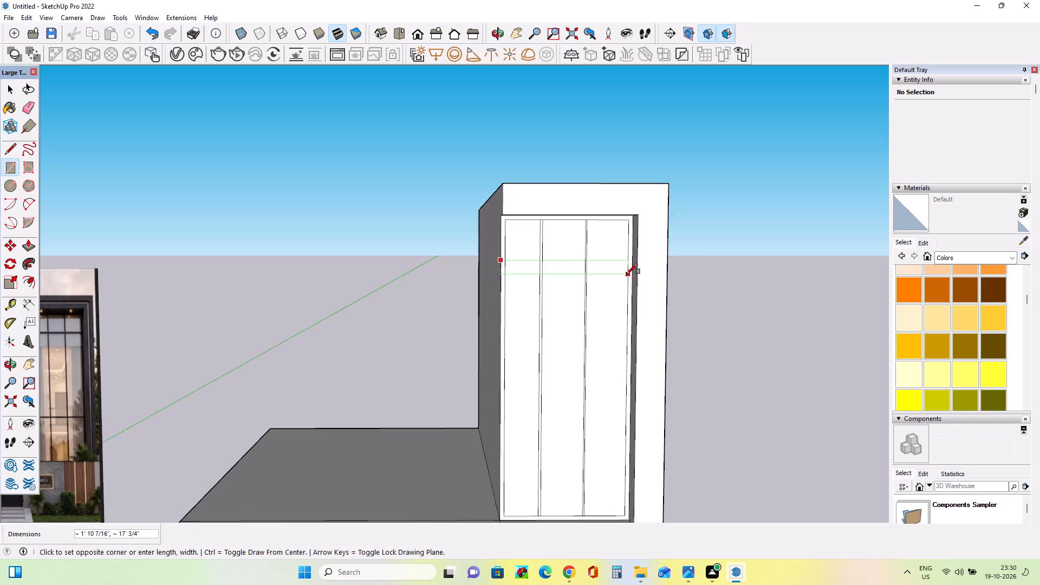
scroll(627, 274, up, 7)
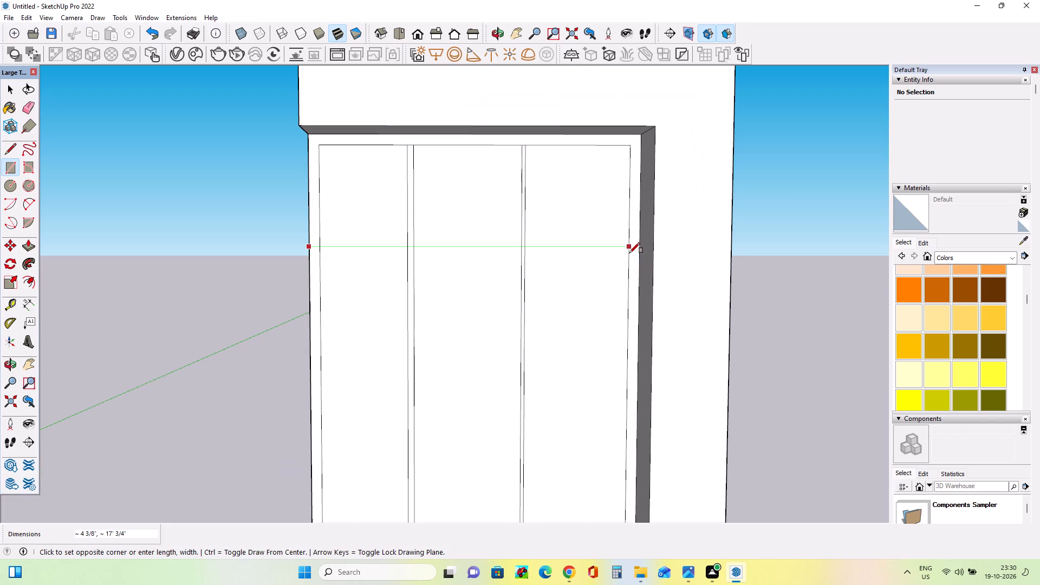
scroll(632, 256, up, 4)
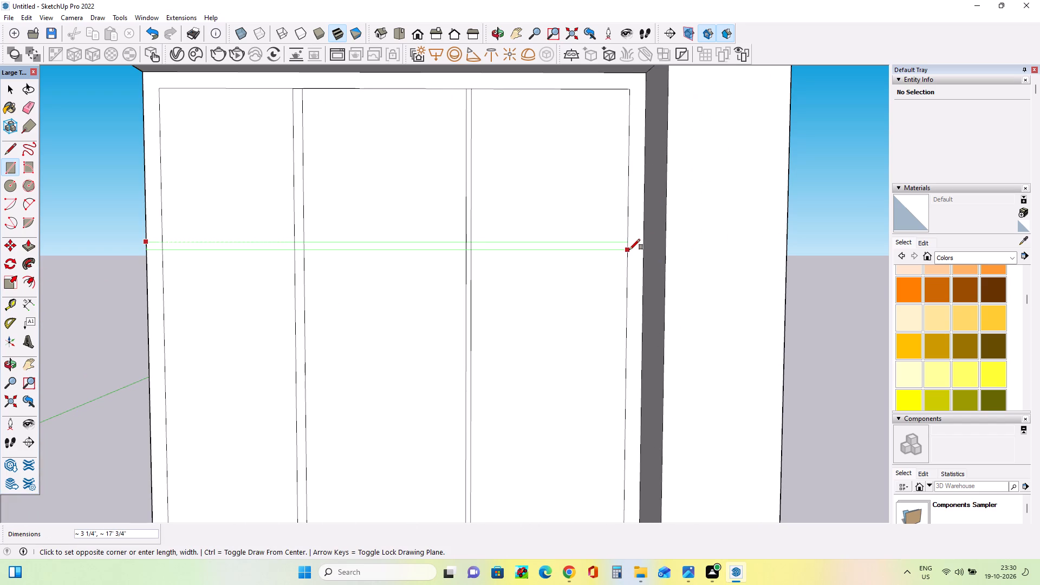
click(629, 250)
Draw a second horizontal strip about 4 3/4" by 17'3/4" across the window, slightly below its mid-height.
scroll(618, 272, down, 8)
scroll(618, 273, up, 1)
scroll(618, 273, down, 3)
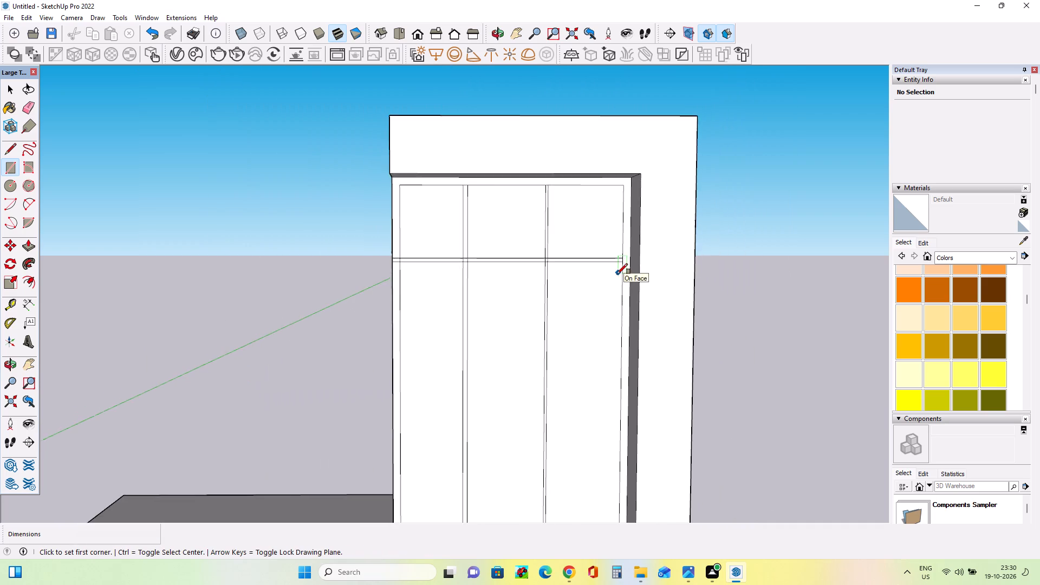
scroll(617, 274, down, 4)
scroll(616, 275, up, 1)
scroll(613, 315, down, 5)
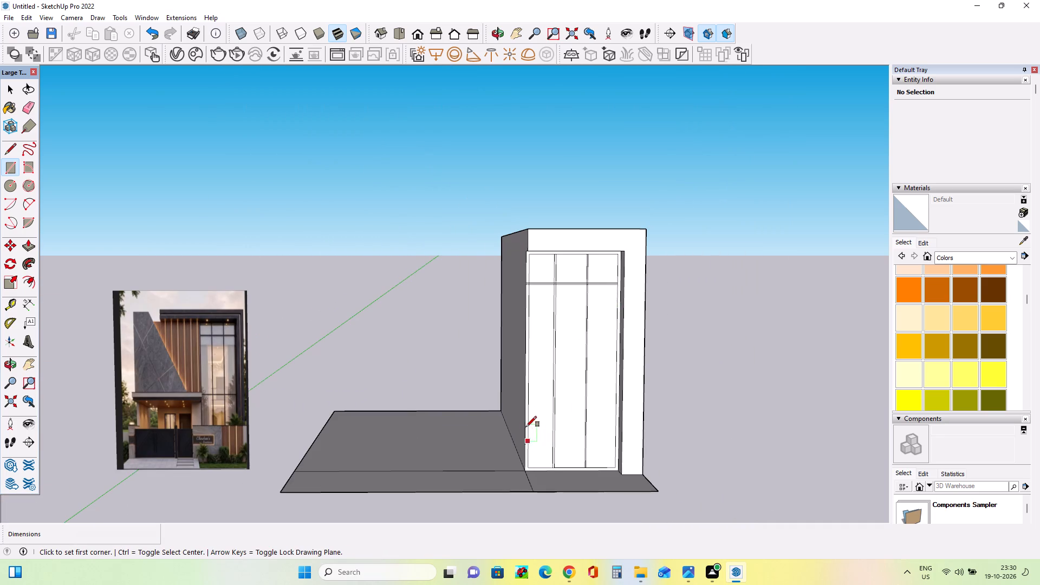
click(523, 383)
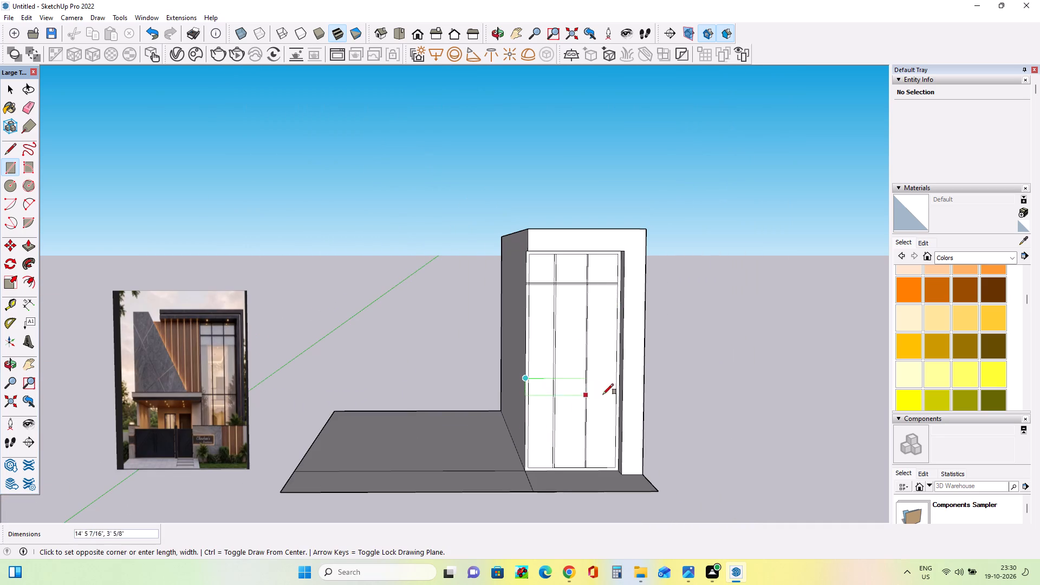
scroll(610, 387, up, 7)
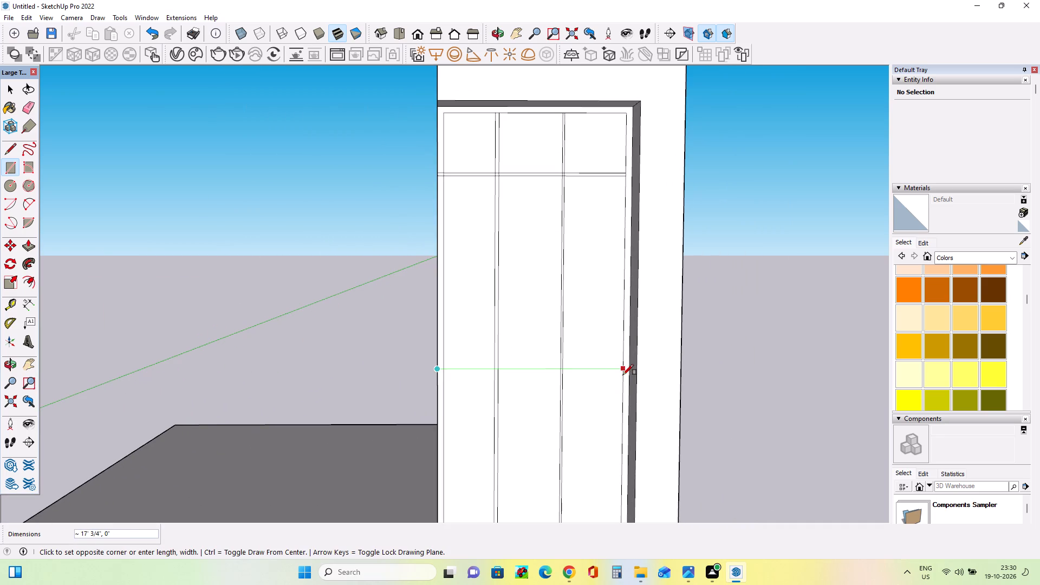
scroll(623, 376, up, 4)
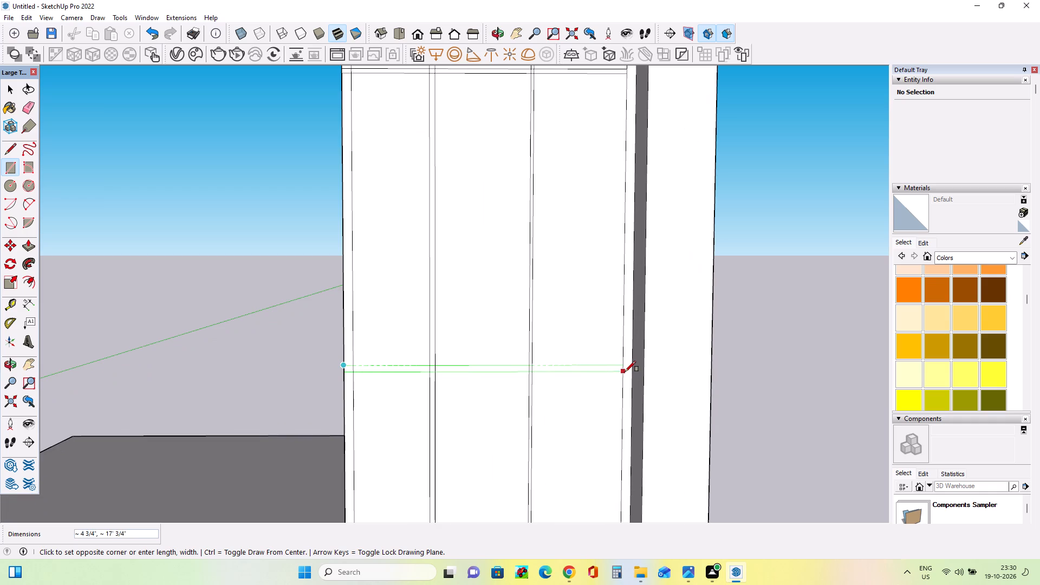
click(625, 372)
Push/Pull the large ground face beside the window block up about 41'4 1/4", level with the window's top edge.
scroll(587, 374, down, 17)
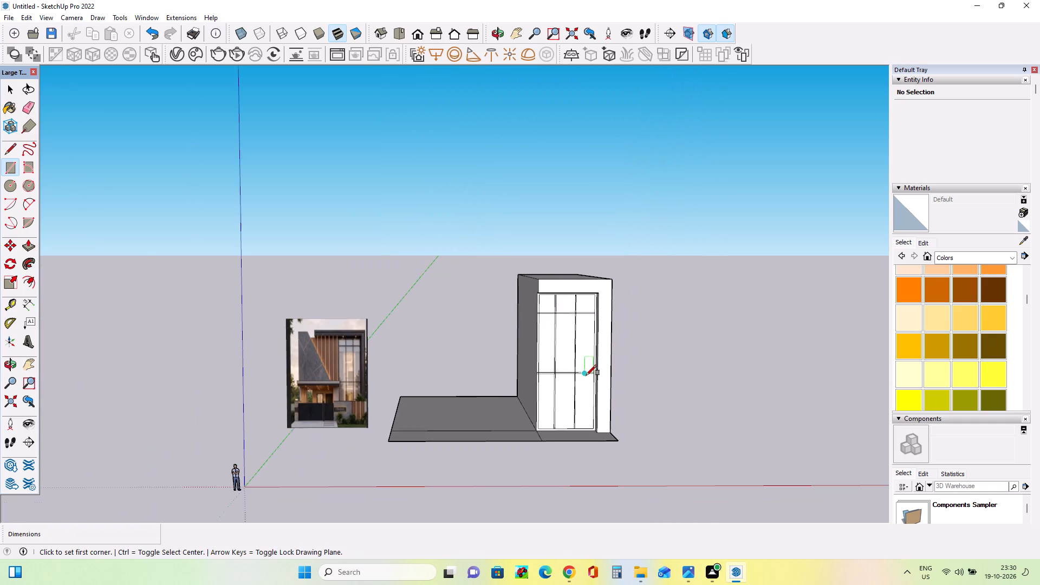
middle_drag(555, 374, 463, 339)
scroll(534, 360, up, 3)
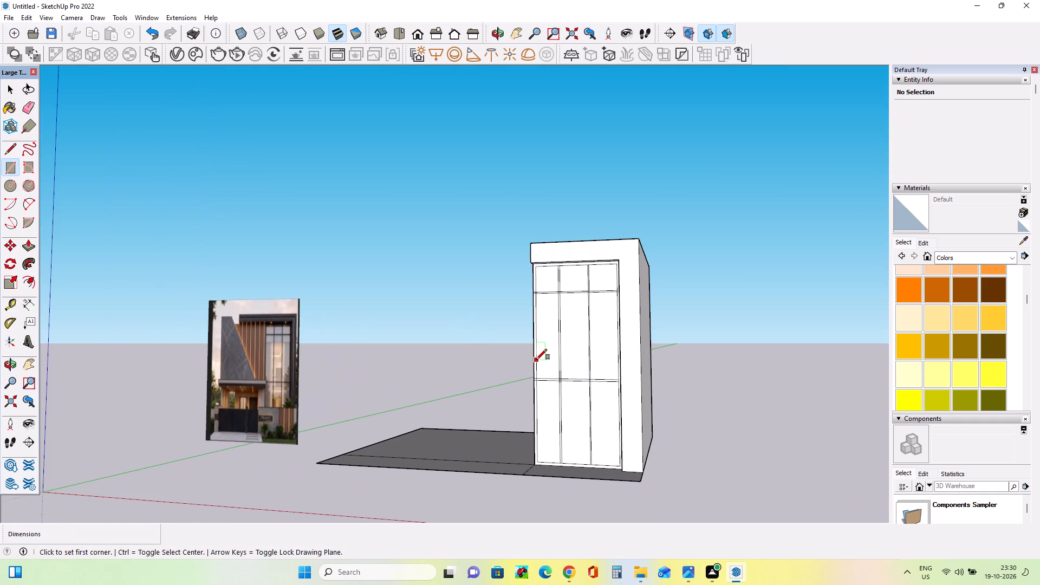
middle_drag(355, 233, 458, 288)
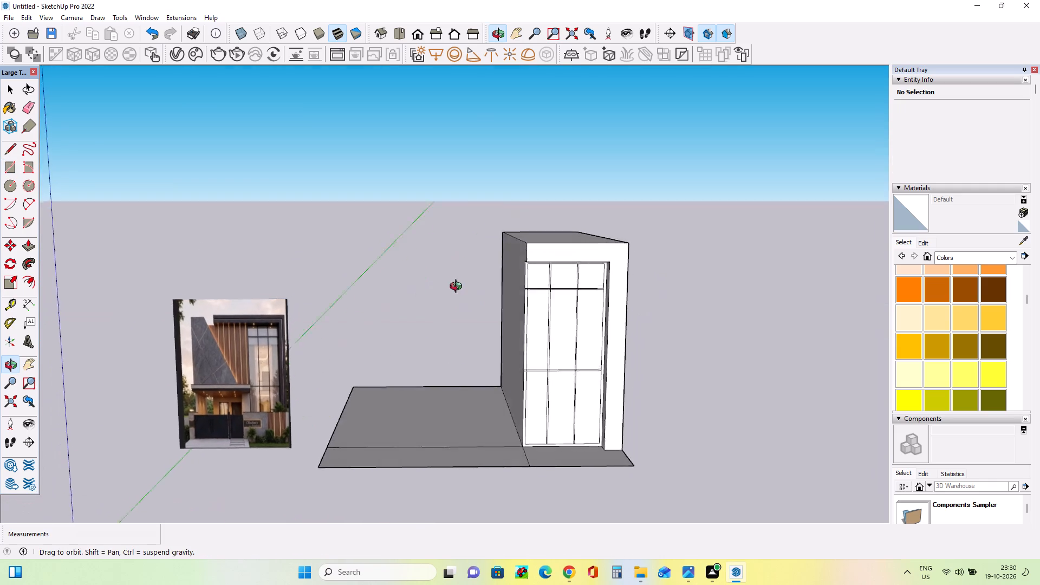
middle_drag(458, 288, 465, 270)
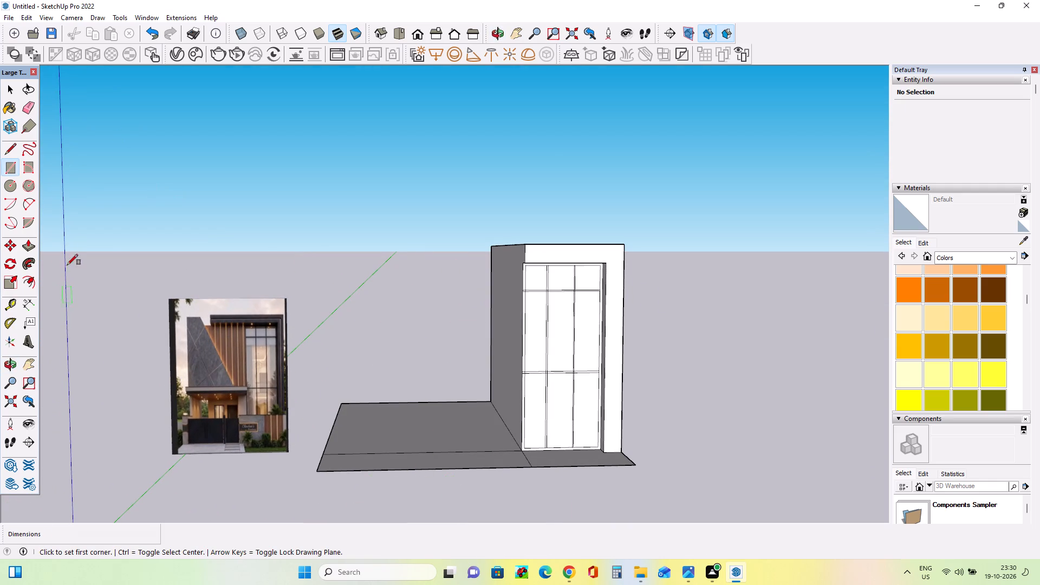
click(26, 249)
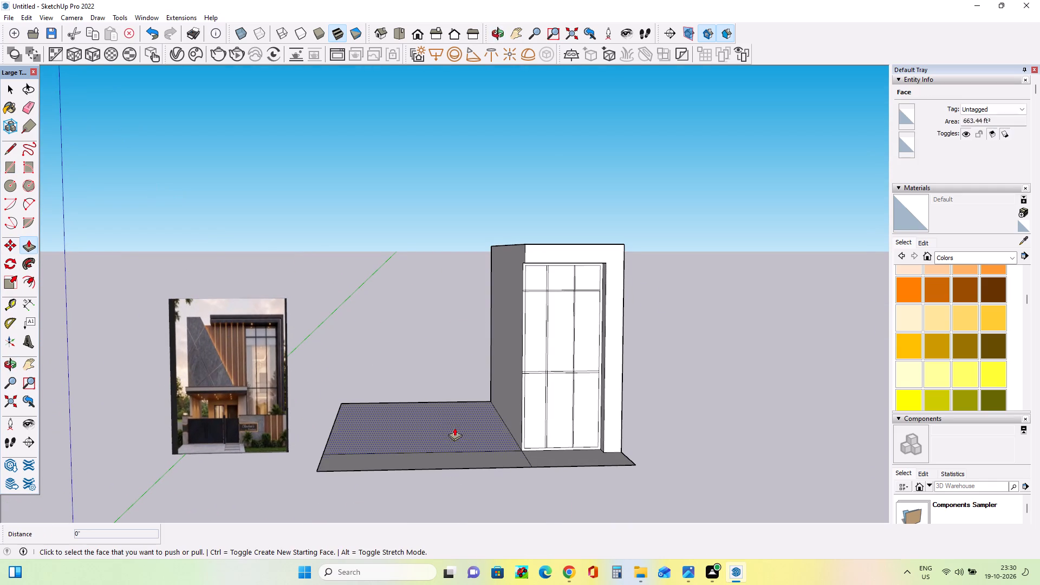
click(451, 428)
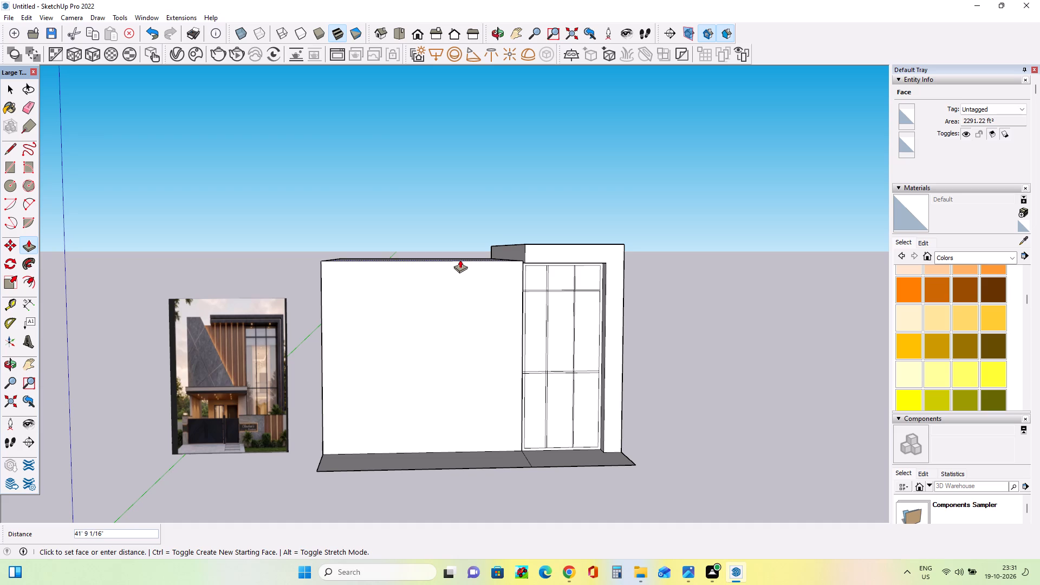
click(529, 265)
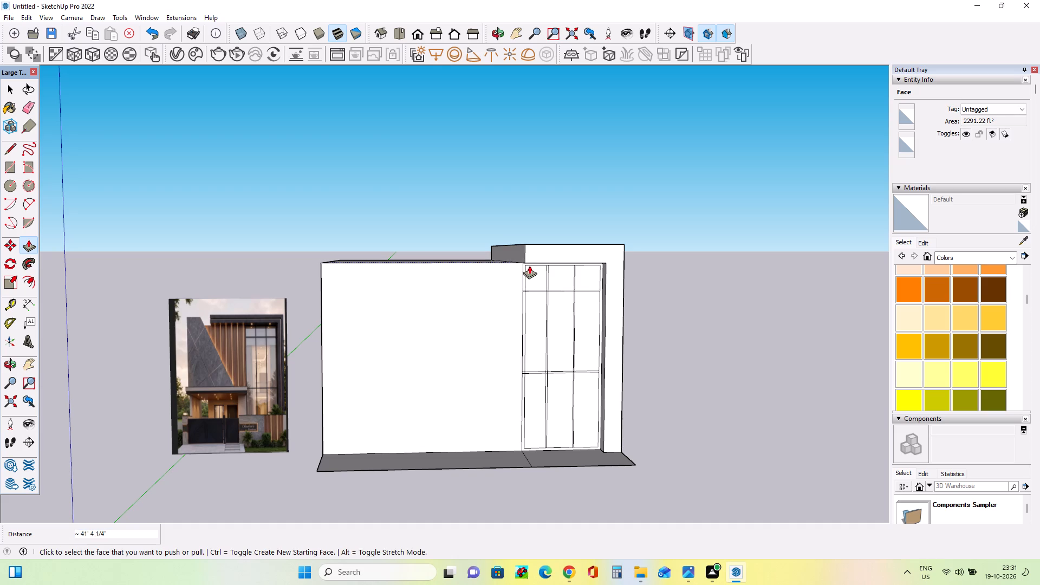
Push the left block's outer side face inward about 6'3 1/4", and again by about 1'11 9/16".
middle_drag(448, 371, 567, 393)
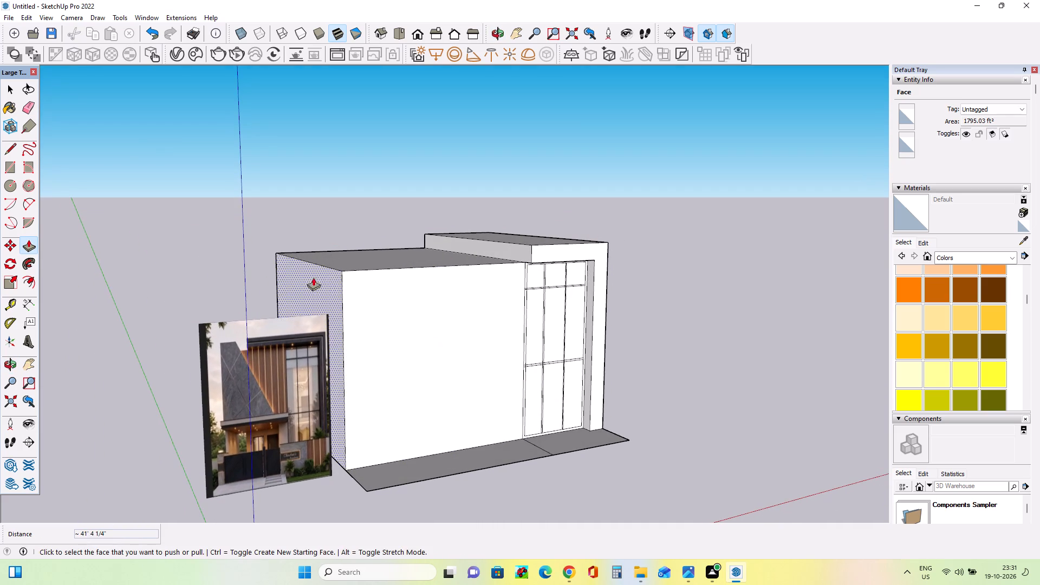
click(328, 282)
click(356, 282)
middle_click(431, 329)
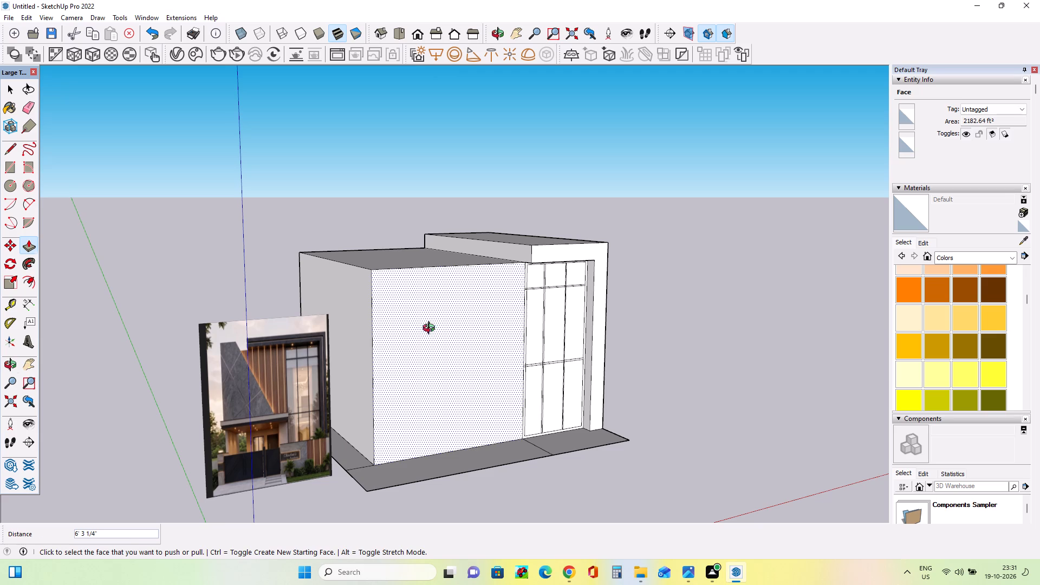
click(361, 317)
click(370, 317)
Draw a thin horizontal rectangle about 35'2" long across the left block's front face, slightly below mid-height, from window edge to outer corner.
middle_drag(421, 388, 376, 382)
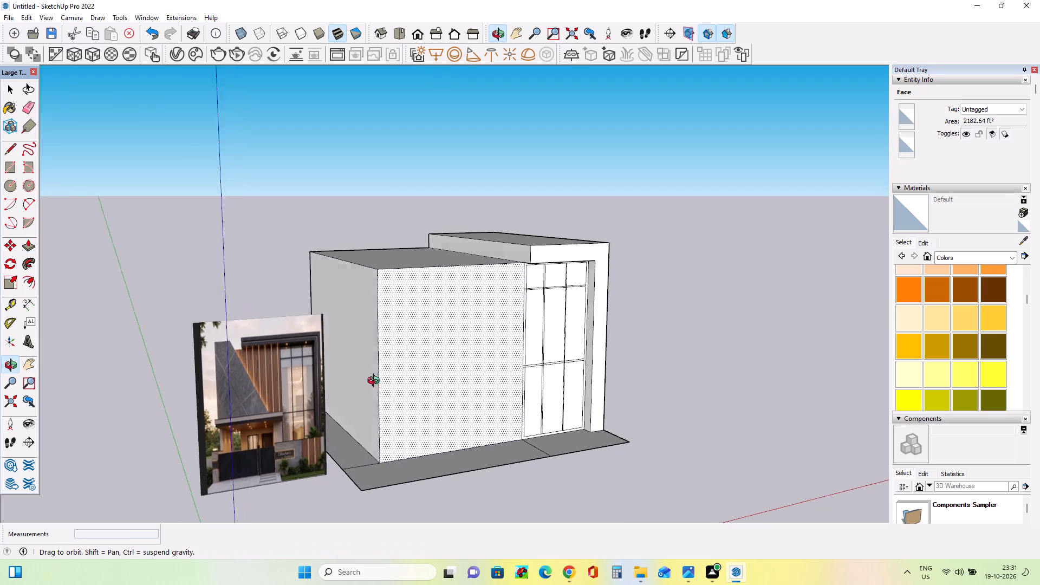
middle_drag(376, 382, 317, 361)
middle_drag(353, 385, 373, 371)
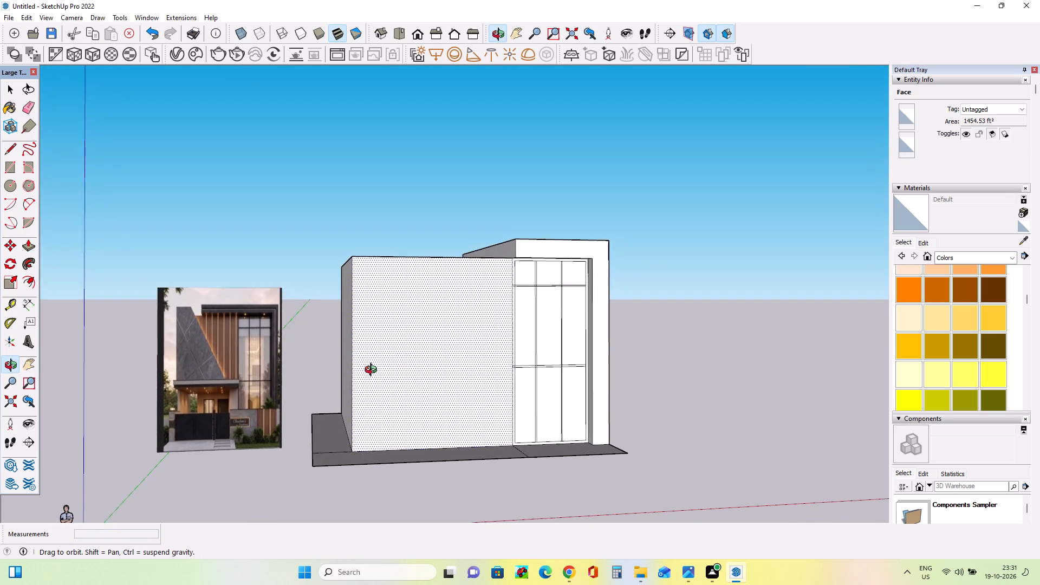
middle_drag(373, 371, 373, 375)
scroll(384, 430, up, 3)
middle_drag(384, 431, 380, 453)
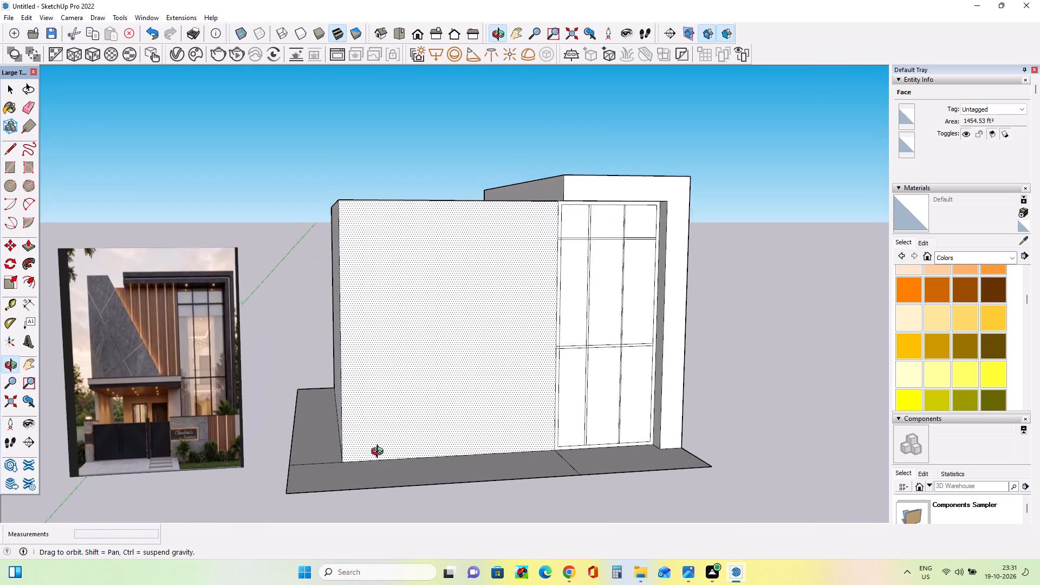
middle_drag(380, 453, 380, 452)
scroll(379, 452, down, 1)
middle_drag(389, 452, 369, 452)
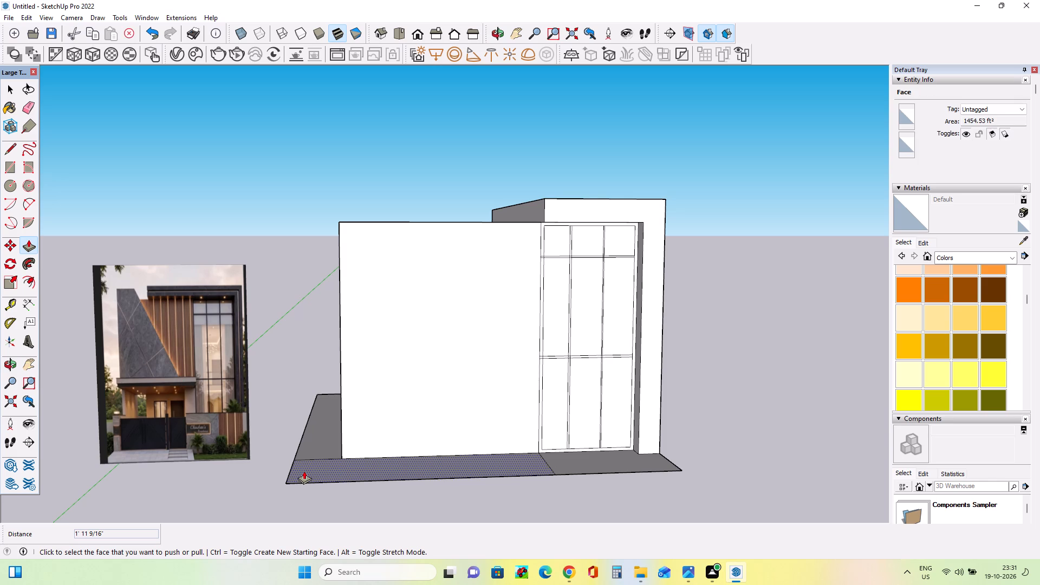
click(6, 168)
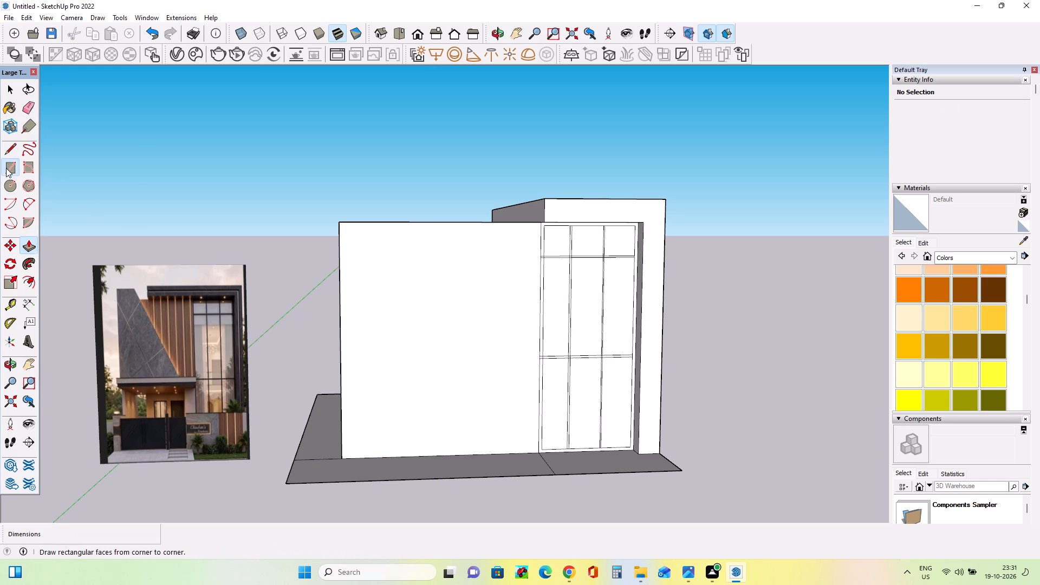
middle_drag(537, 448, 536, 458)
scroll(533, 453, down, 1)
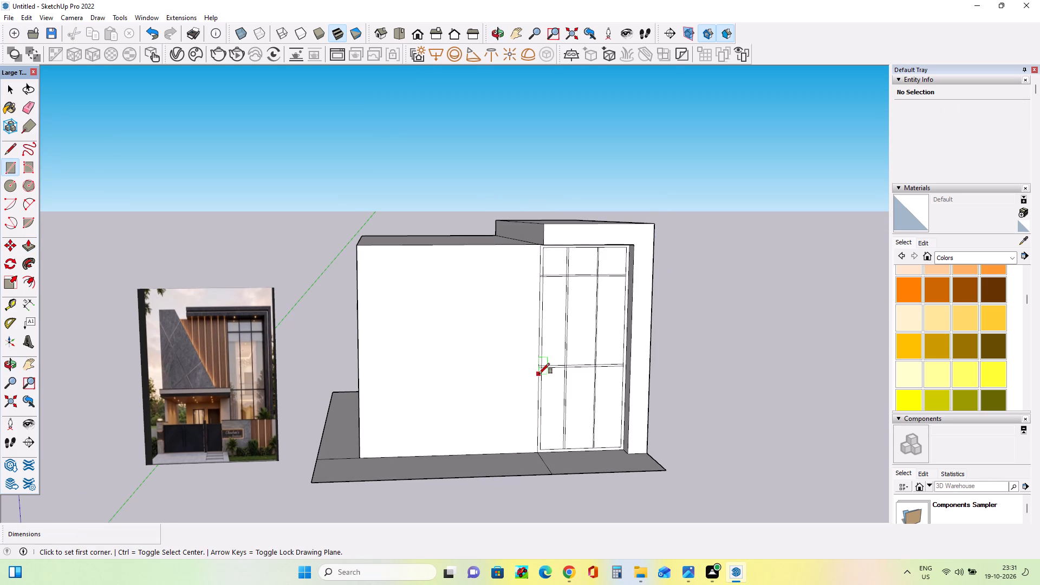
scroll(539, 375, up, 4)
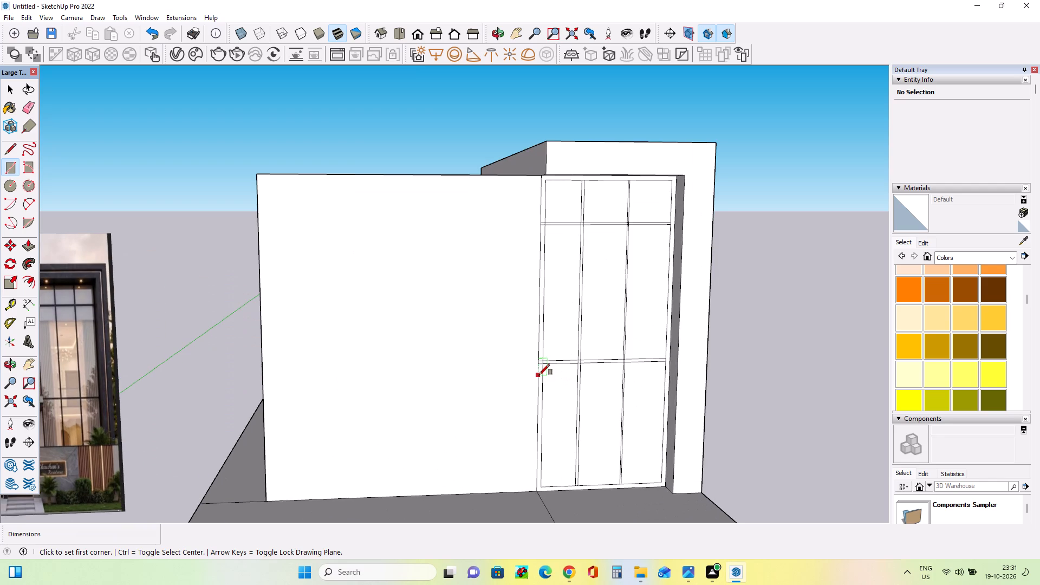
click(539, 373)
scroll(326, 350, down, 5)
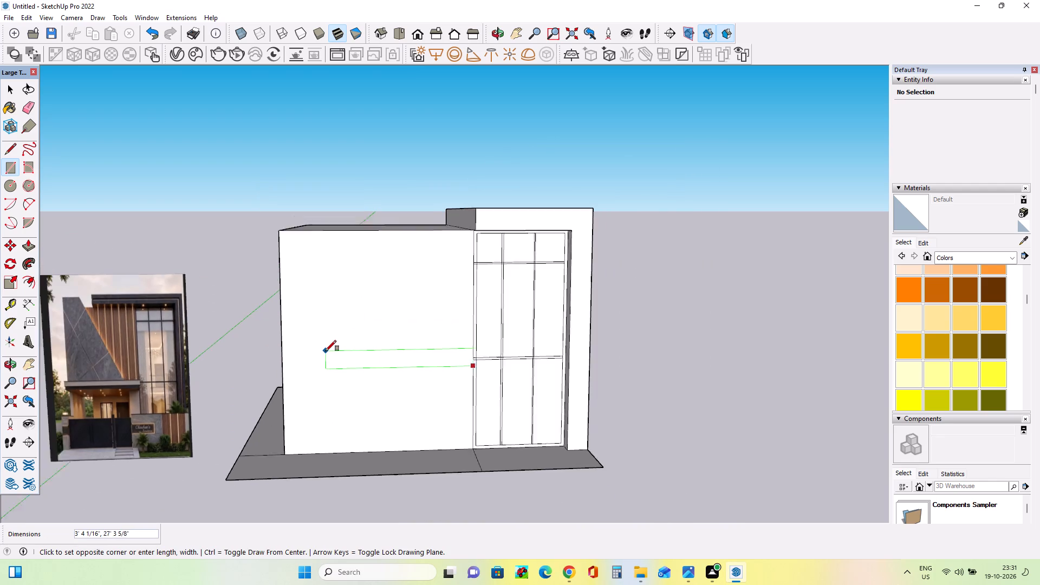
scroll(326, 351, down, 1)
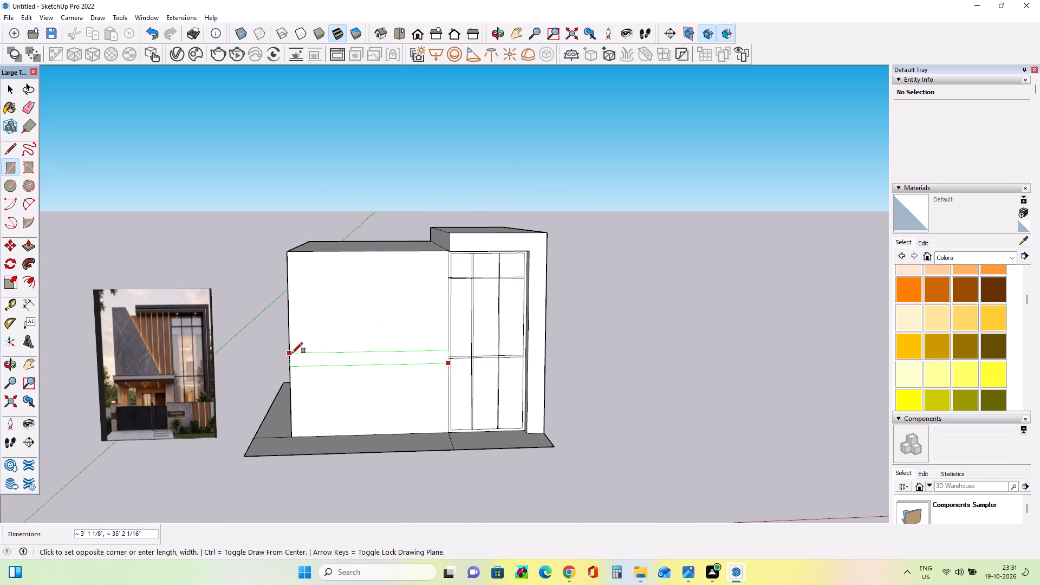
click(293, 356)
Push the left block's outer side face inward about 6'2" to narrow the block.
middle_drag(308, 382, 392, 398)
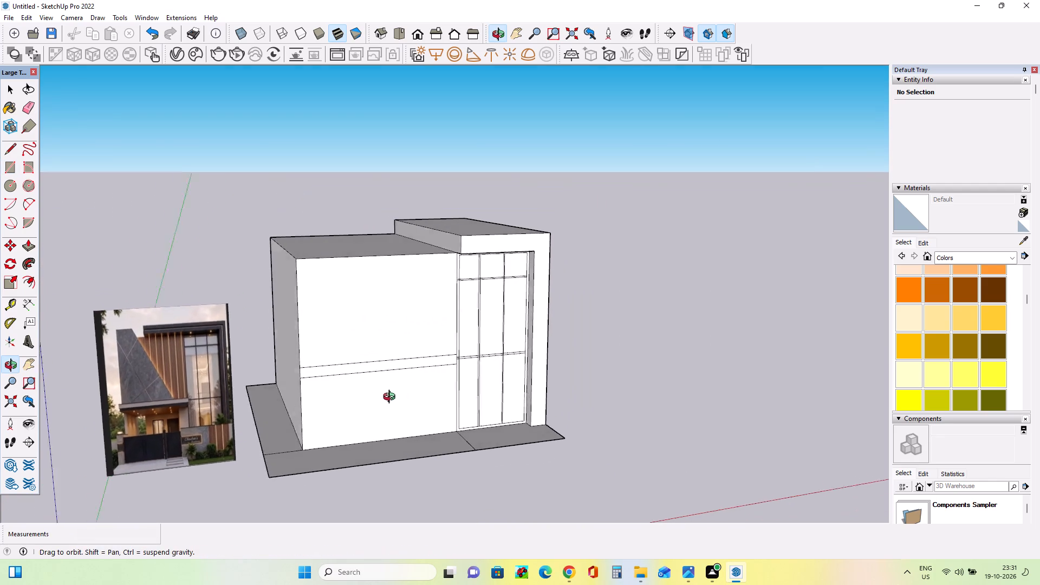
middle_drag(392, 398, 410, 398)
click(23, 247)
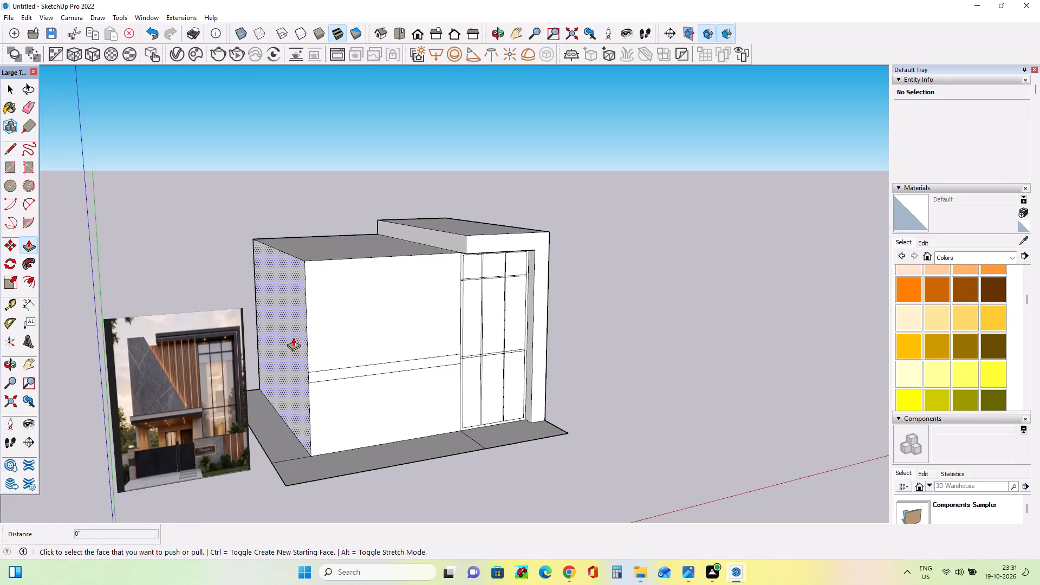
click(293, 337)
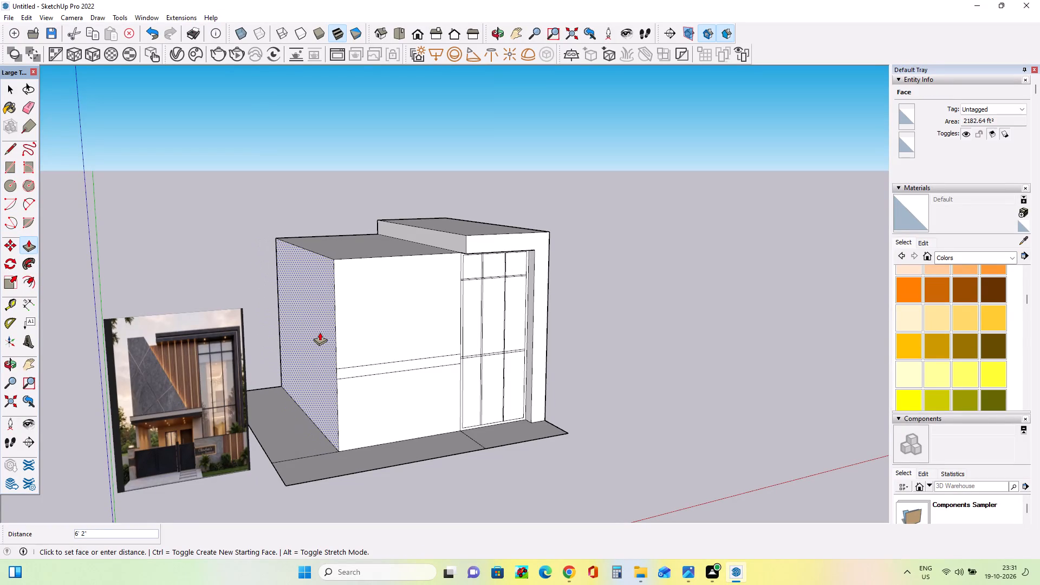
click(320, 332)
Pull the horizontal band on the left block's front outward about 9'10 1/8" to form a projecting canopy.
middle_drag(388, 370, 281, 340)
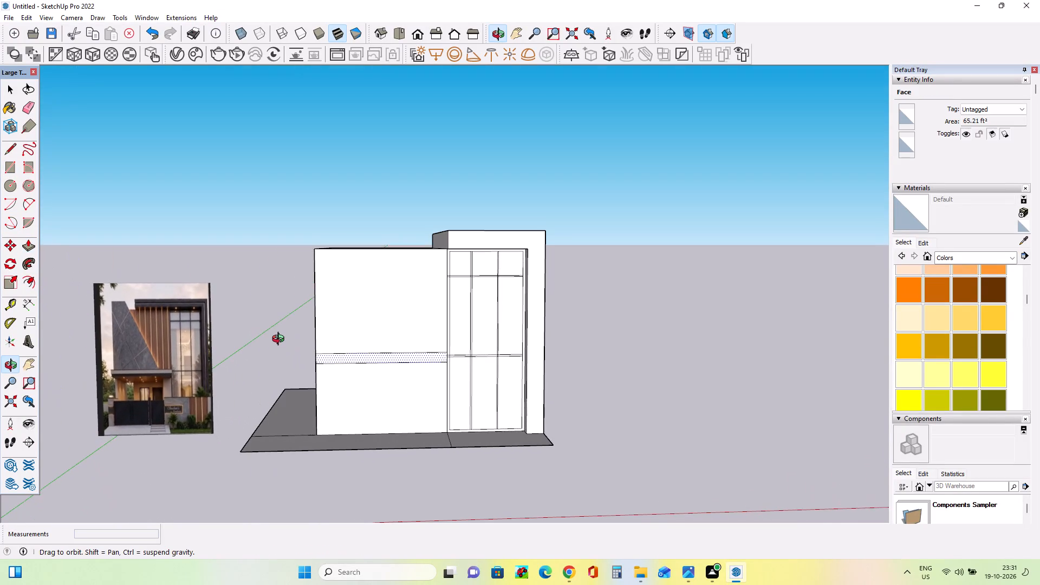
middle_drag(281, 340, 283, 337)
scroll(386, 367, up, 2)
middle_click(394, 374)
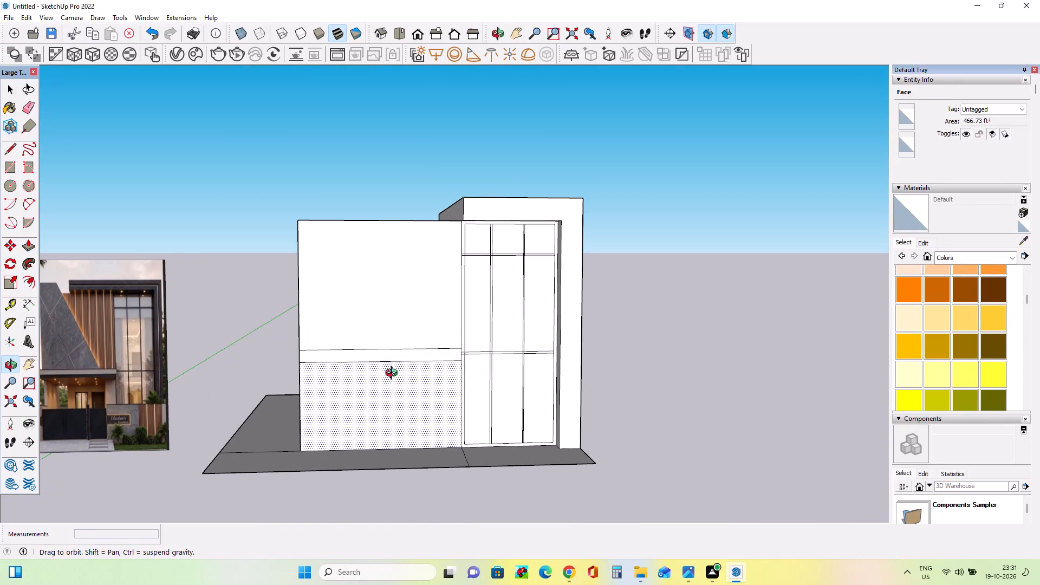
click(401, 352)
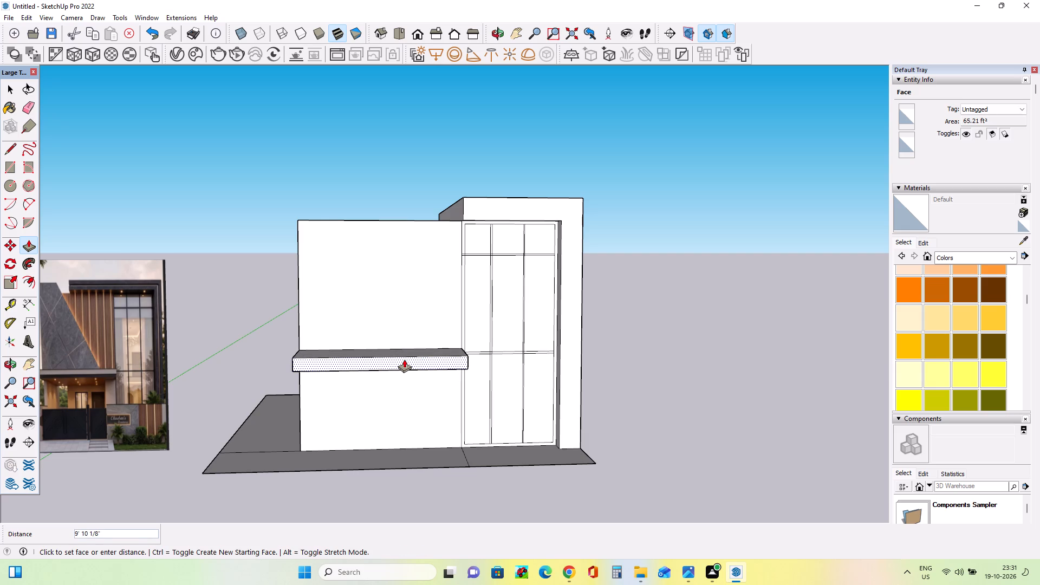
click(404, 359)
Push the lower wall face beneath the canopy inward about 4'9 3/8".
middle_drag(406, 404, 438, 320)
click(421, 394)
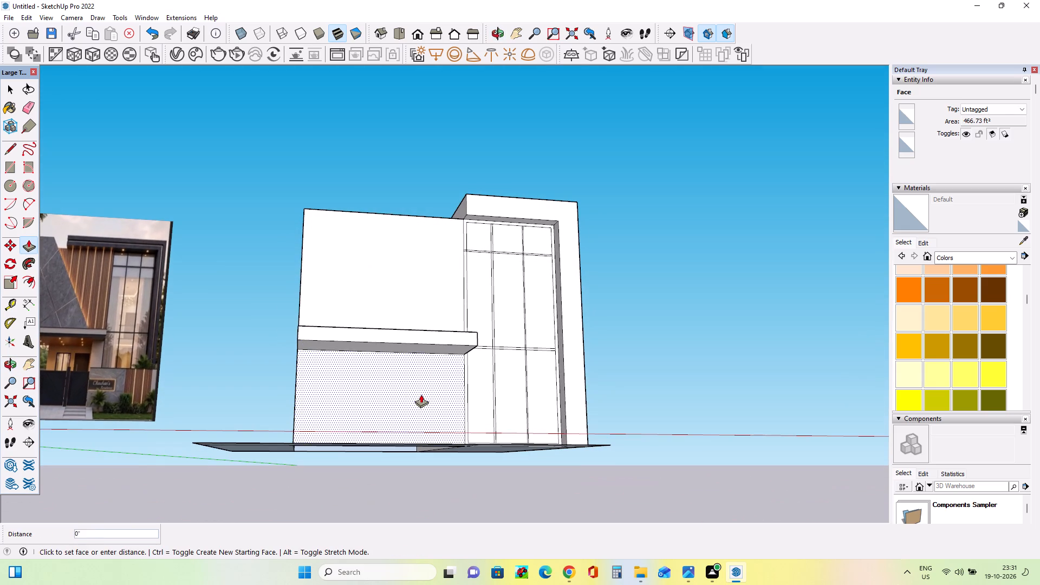
click(405, 382)
Push the canopy's front face back about 6'5 3/8" to shorten its projection.
middle_drag(421, 426, 379, 467)
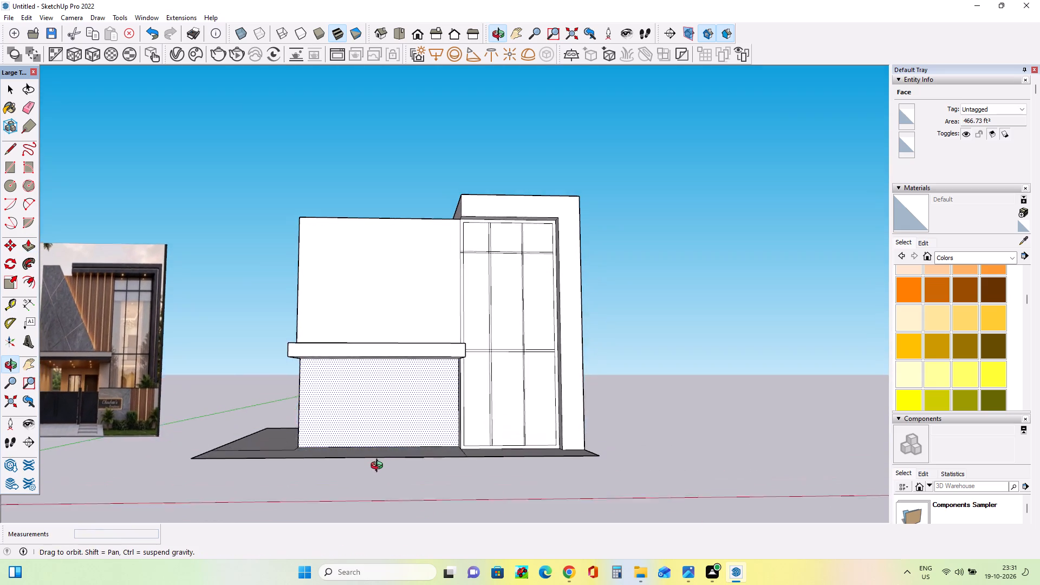
middle_drag(379, 467, 386, 463)
middle_drag(421, 448, 428, 466)
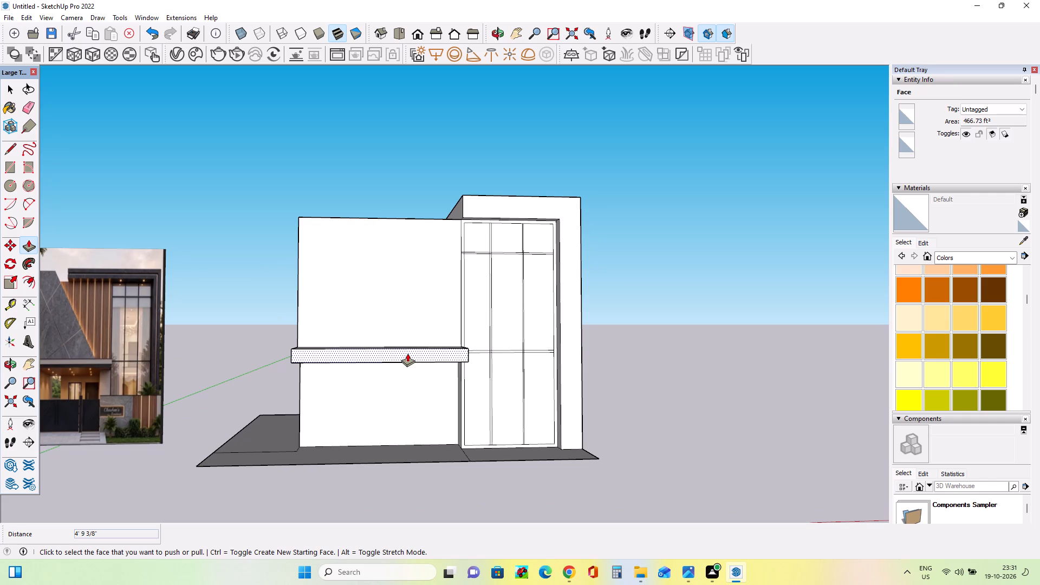
click(407, 353)
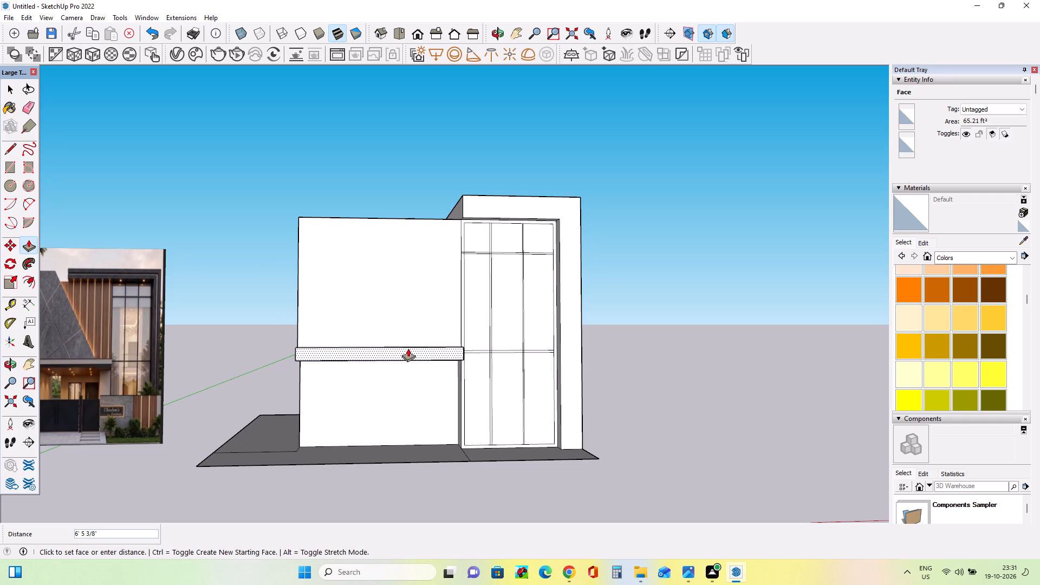
click(408, 348)
Push the lower wall face beneath the canopy a further 18'5 3/4" or so inward to deepen the entrance recess.
middle_drag(392, 427, 537, 398)
click(395, 404)
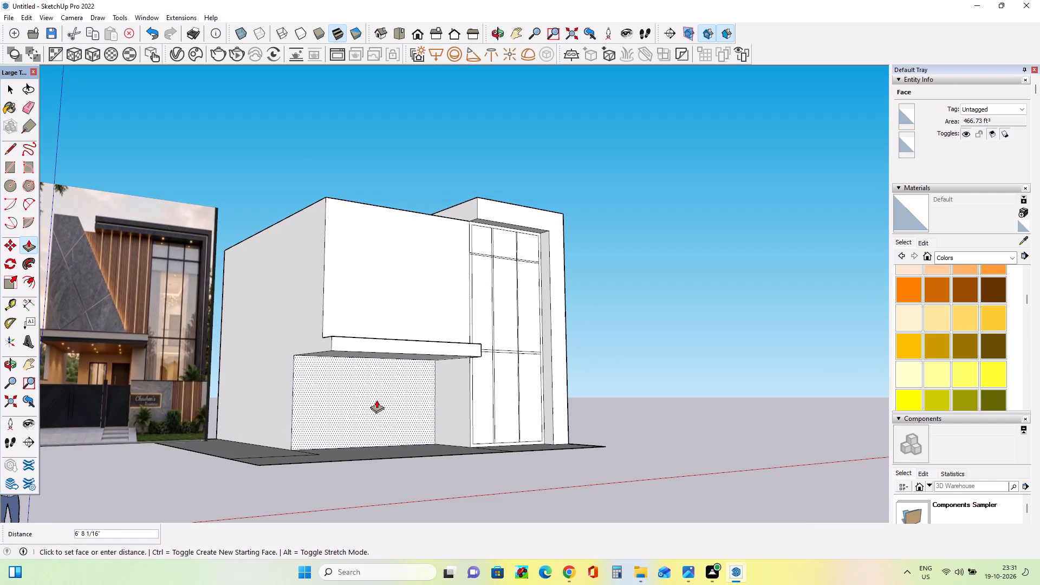
click(347, 392)
From beneath the model, draw a ground rectangle about 64'11 5/16" by 29'1 9/16" closing the opening under the left block.
middle_drag(556, 456, 502, 473)
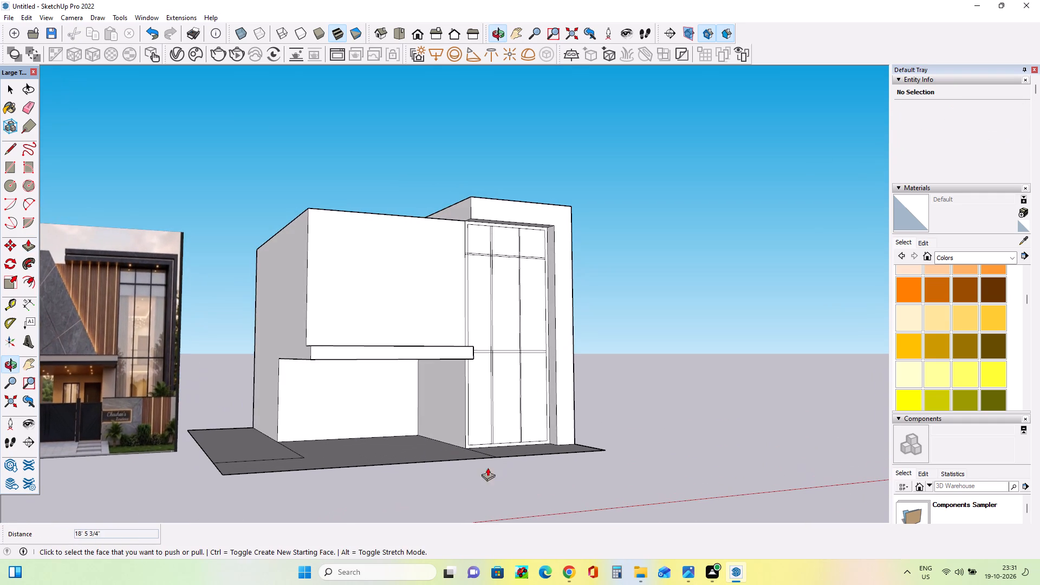
middle_drag(467, 419, 425, 284)
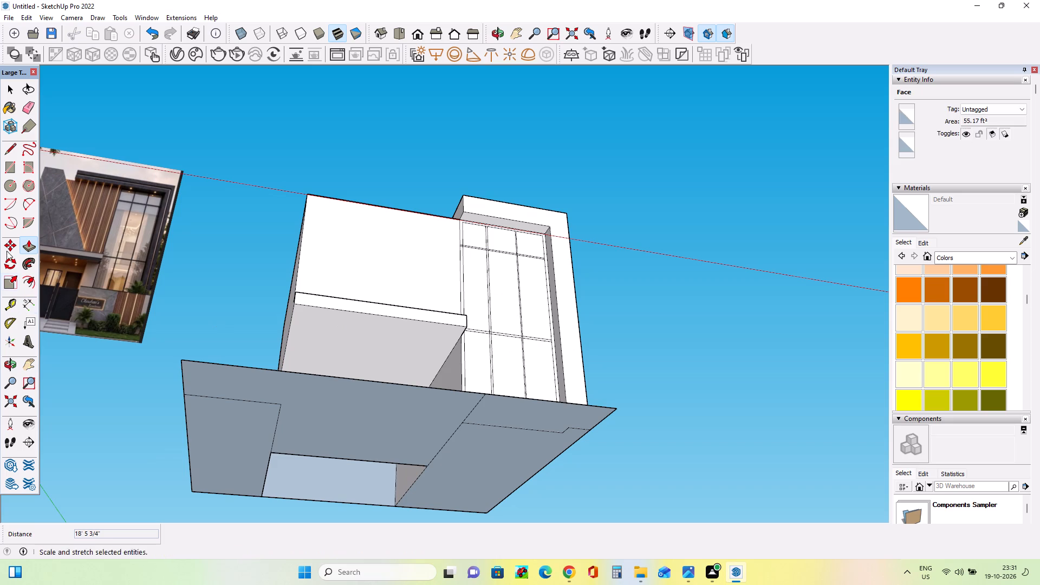
click(4, 170)
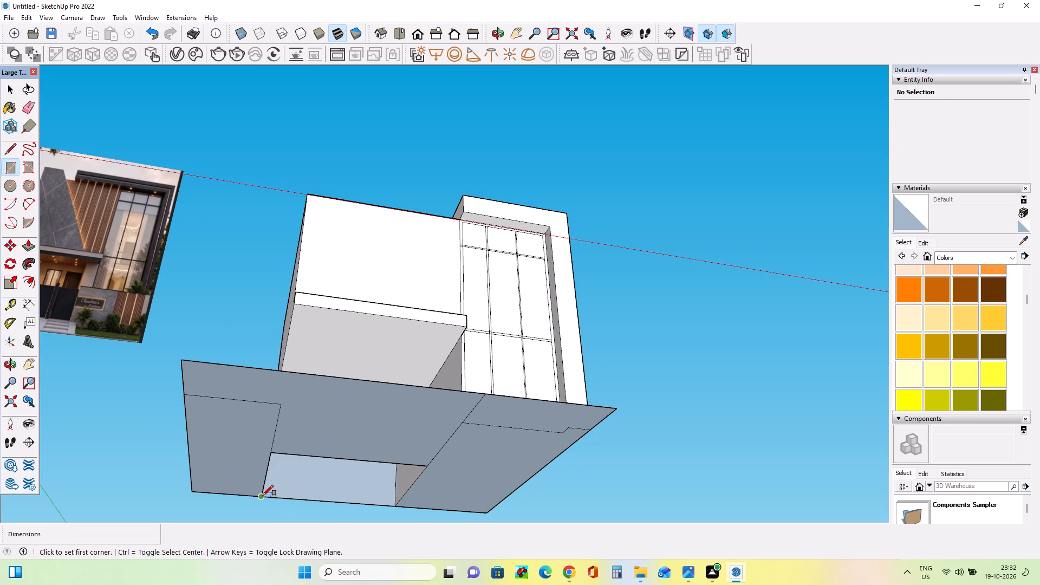
click(263, 496)
click(481, 392)
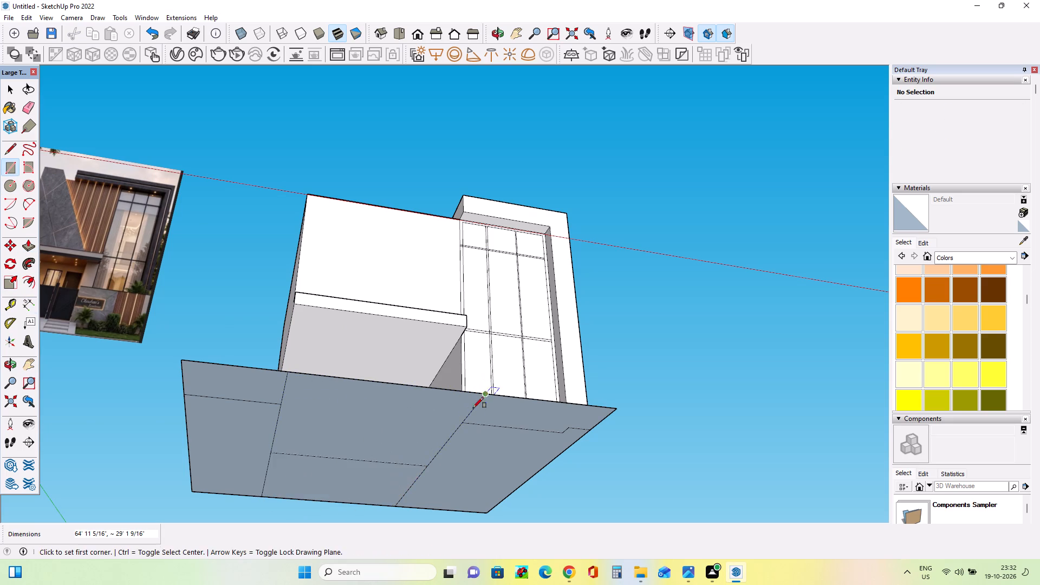
Examine the massing, canopy and entrance recess from the front and the side alongside the reference image.
middle_drag(454, 435, 382, 577)
middle_drag(463, 445, 488, 475)
scroll(490, 476, down, 2)
scroll(490, 476, up, 1)
scroll(490, 476, down, 1)
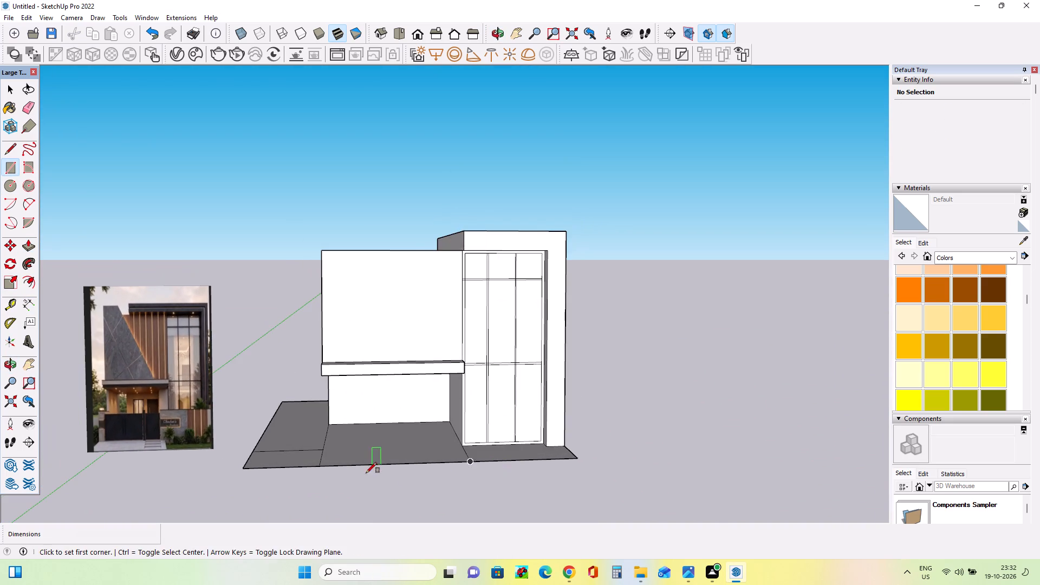
middle_drag(366, 473, 422, 454)
middle_drag(332, 452, 381, 458)
middle_drag(390, 370, 371, 405)
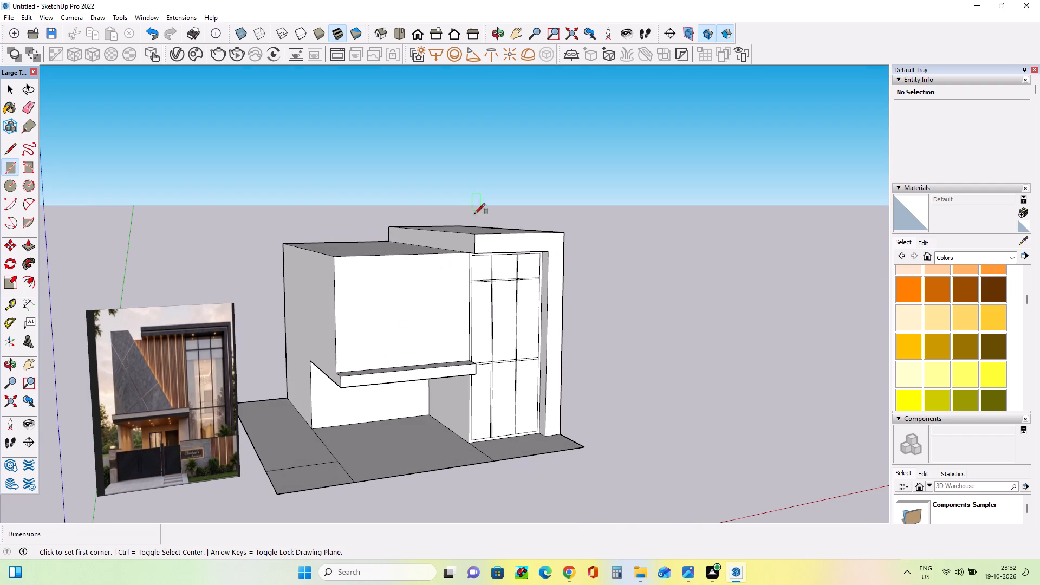
Pull the end face of the roof band above the tall window about 12'2 3/4" outward over the left block.
click(30, 247)
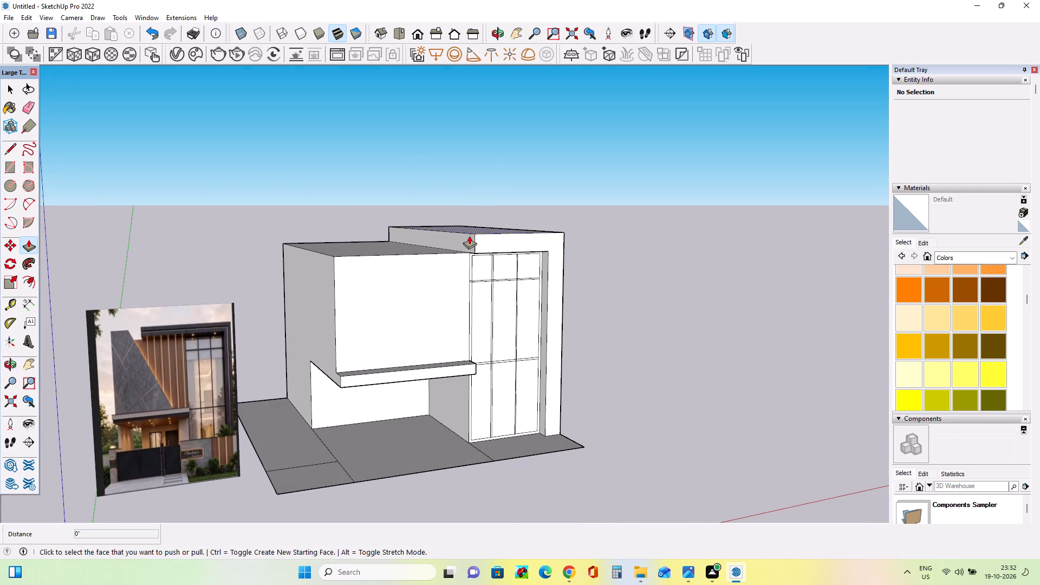
click(469, 236)
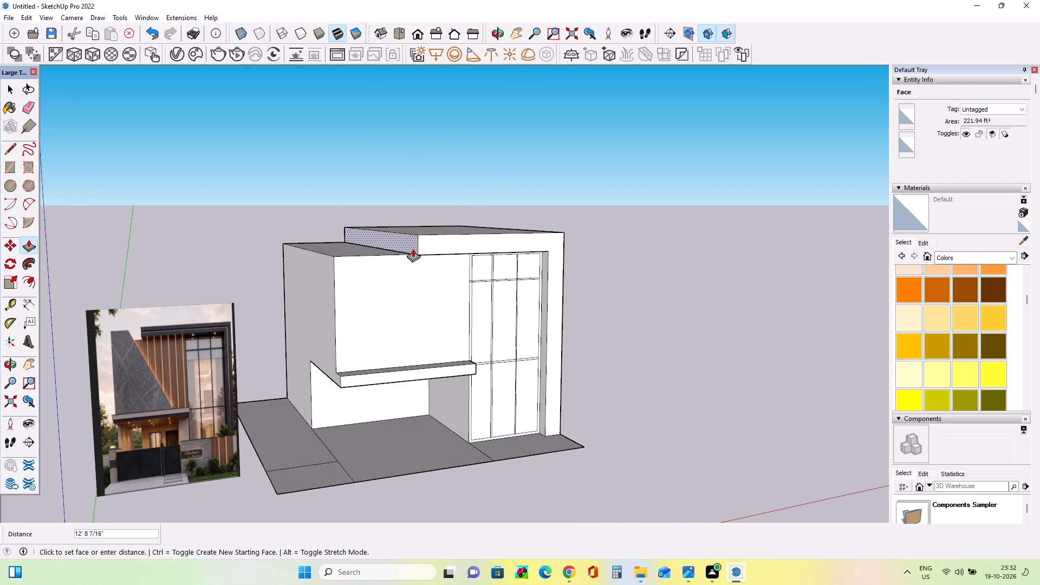
click(415, 248)
Draw a thin horizontal strip about 1 13/16" by 33'9 1/8" across the middle of the roof band's front face.
middle_drag(465, 305, 399, 282)
middle_drag(516, 372, 504, 376)
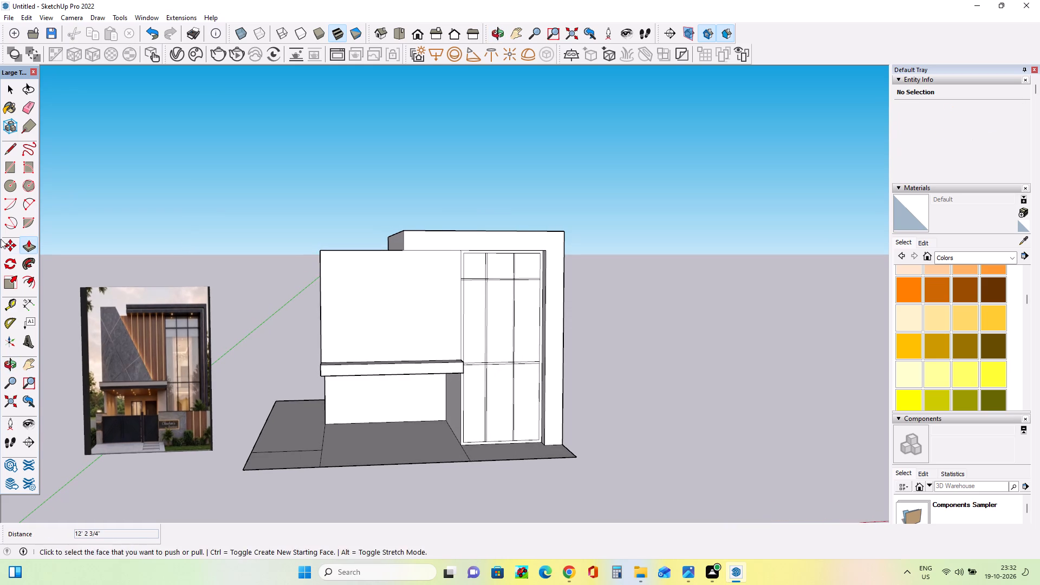
click(5, 168)
scroll(414, 247, up, 6)
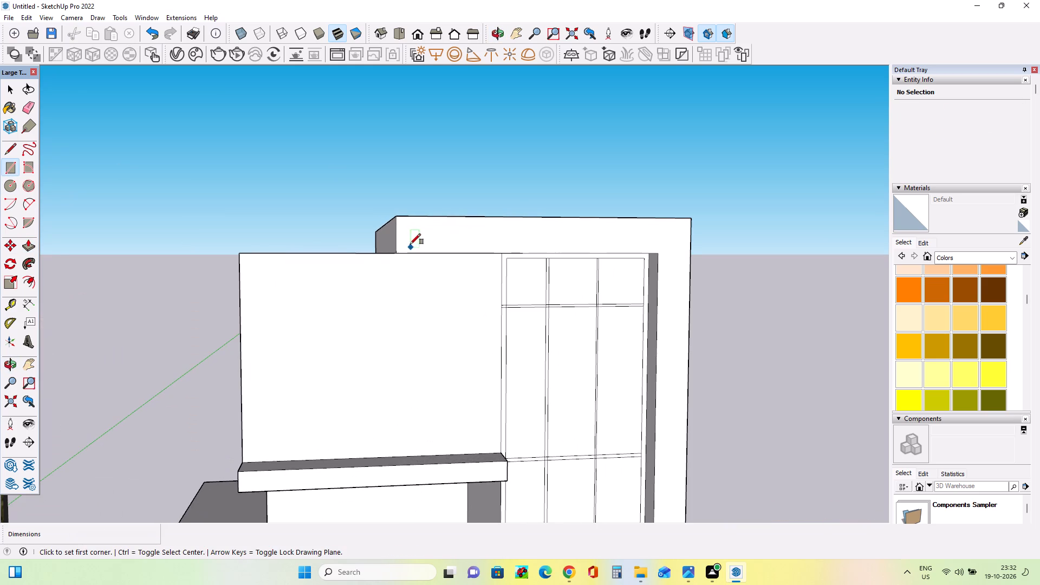
click(397, 233)
scroll(650, 233, up, 4)
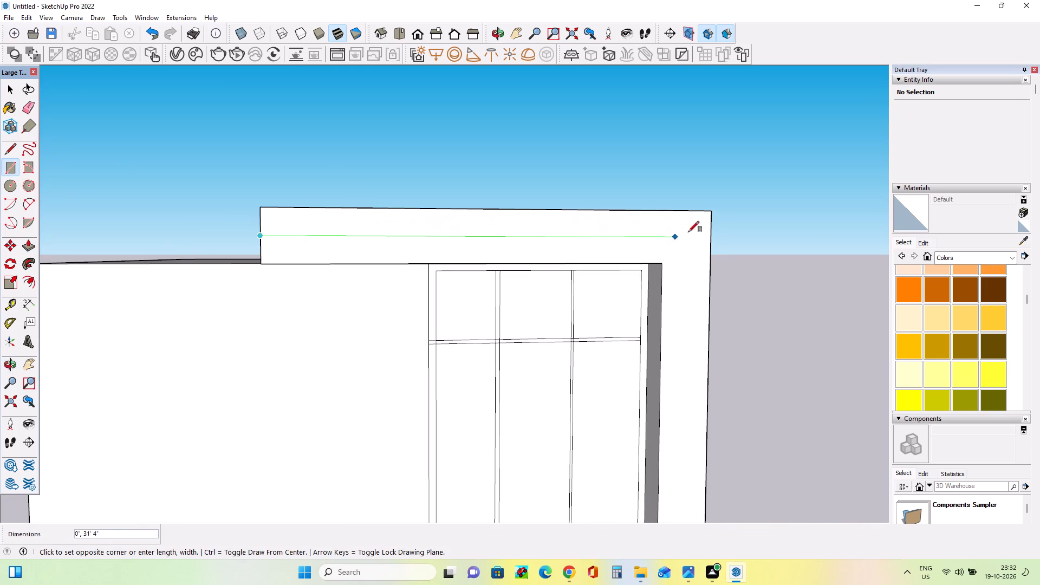
scroll(712, 231, up, 7)
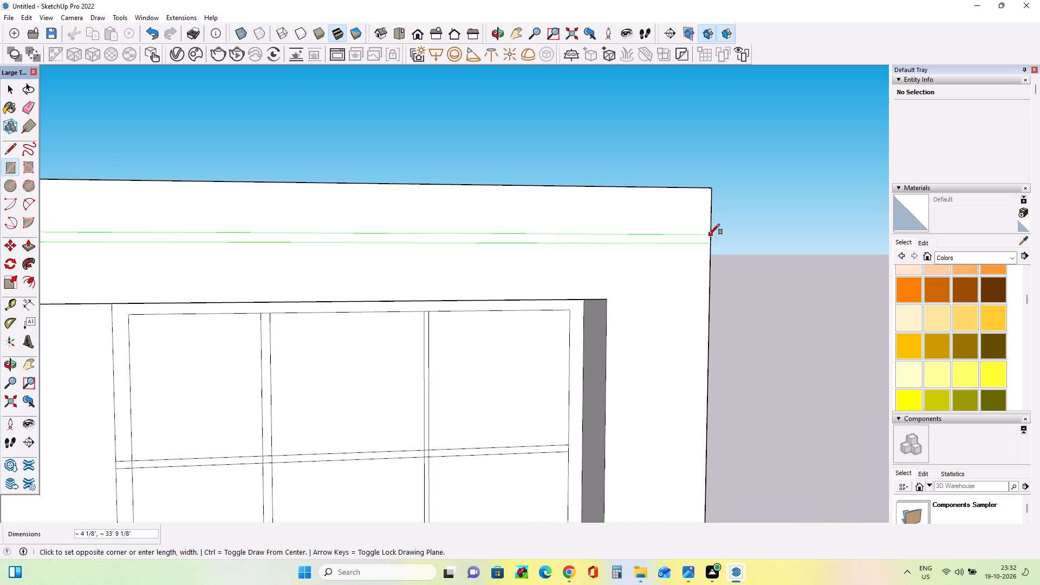
scroll(710, 242, up, 6)
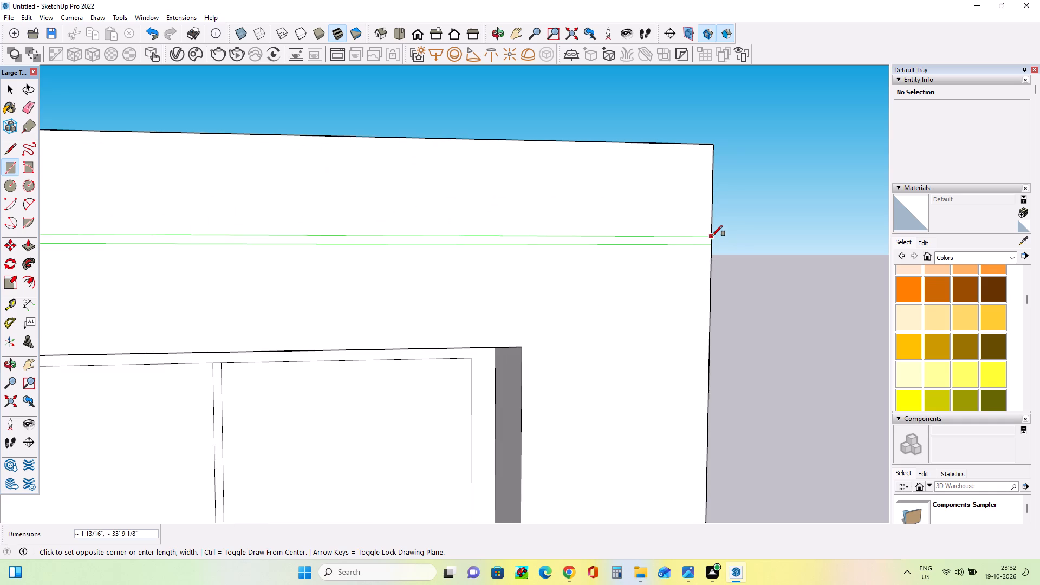
click(712, 237)
Draw a thin vertical strip about 45'4 3/8" by 1 13/16" up the front face of the right column, from base to roof.
scroll(586, 272, down, 11)
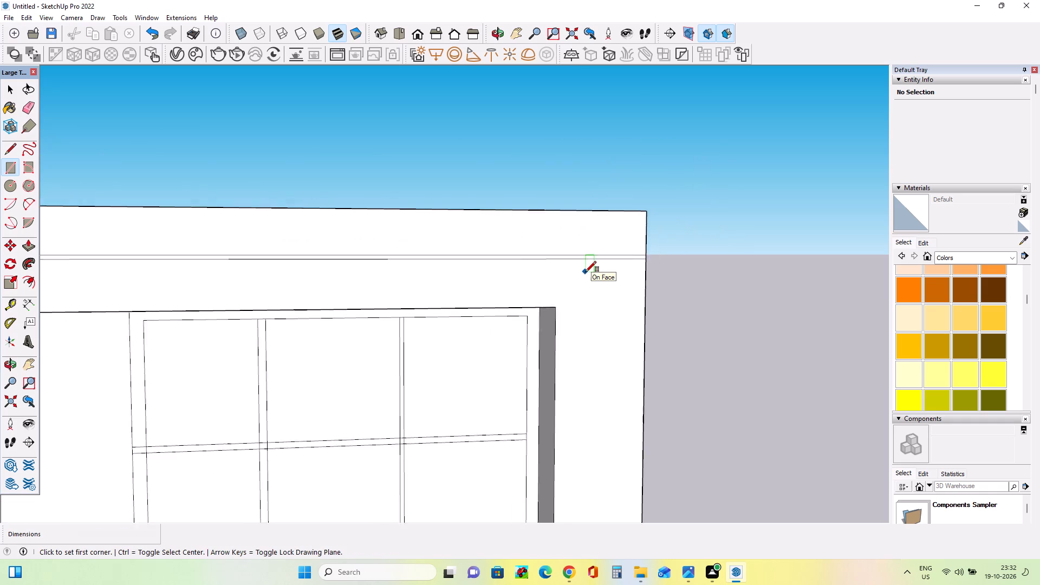
scroll(586, 272, down, 10)
scroll(600, 265, up, 5)
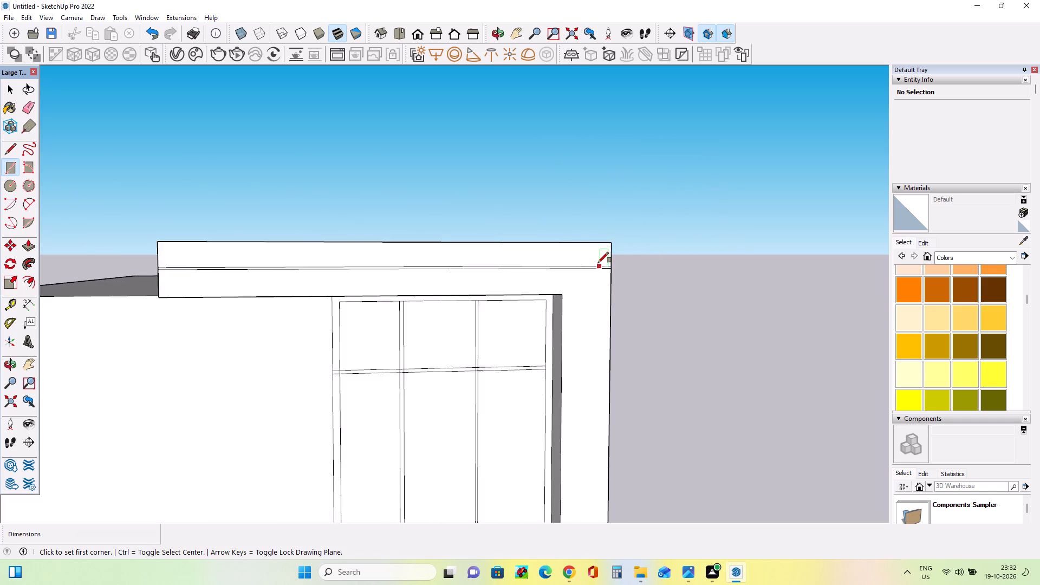
scroll(598, 263, up, 2)
scroll(395, 337, down, 6)
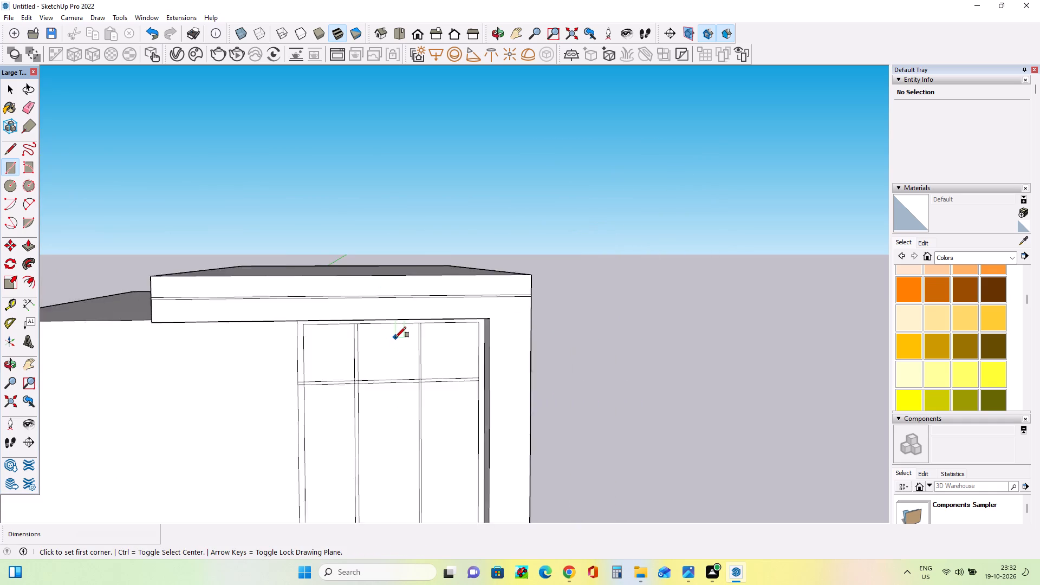
scroll(395, 337, down, 1)
click(23, 366)
drag(327, 362, 401, 149)
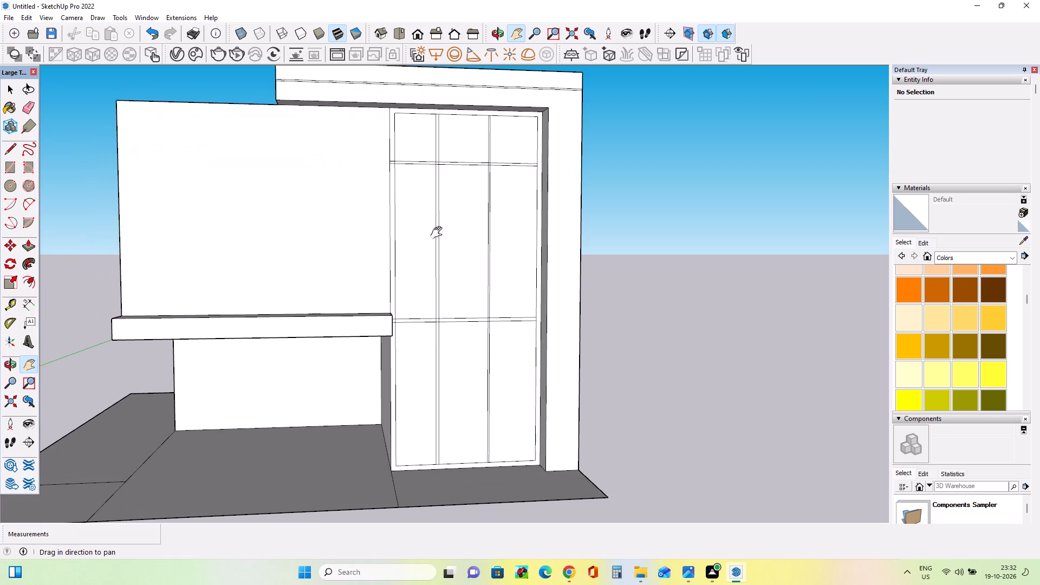
click(8, 177)
click(9, 163)
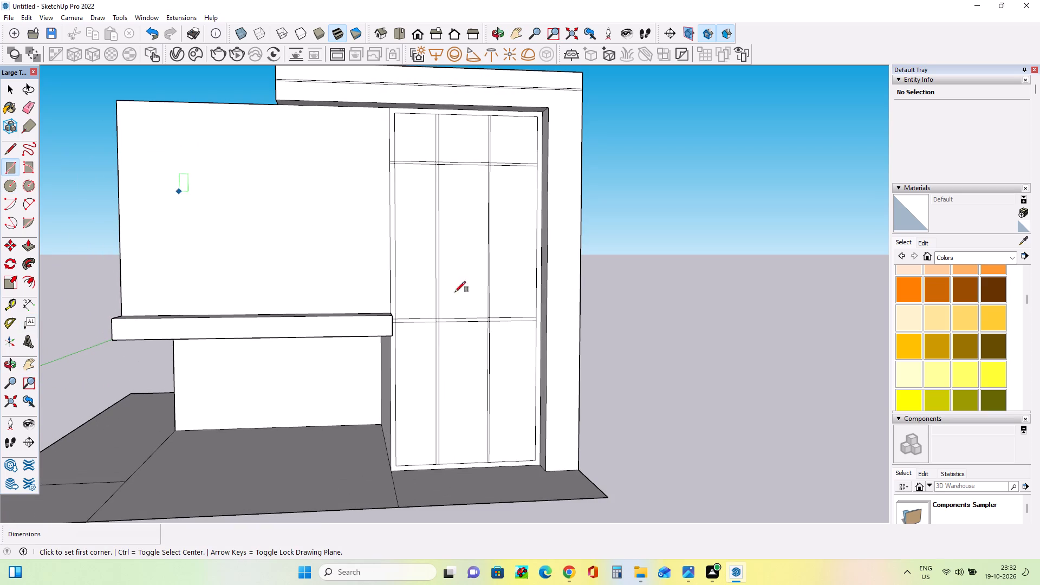
click(562, 474)
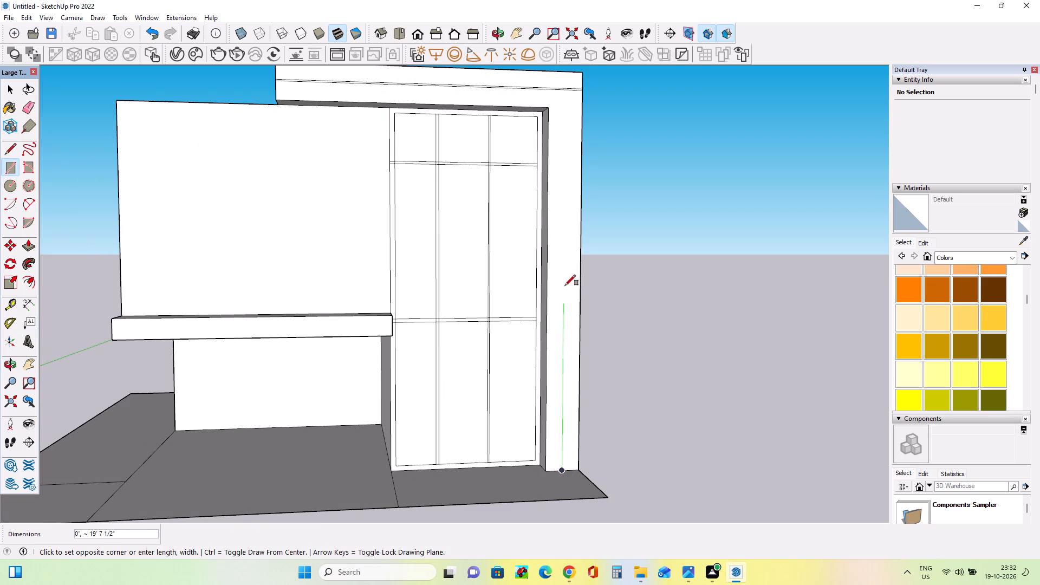
scroll(575, 75, up, 3)
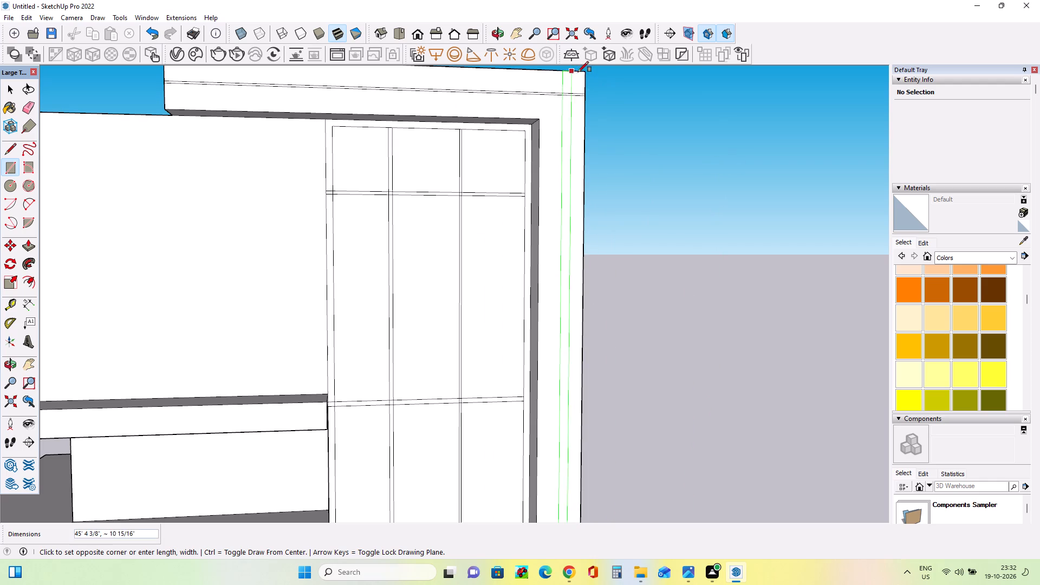
scroll(576, 73, up, 8)
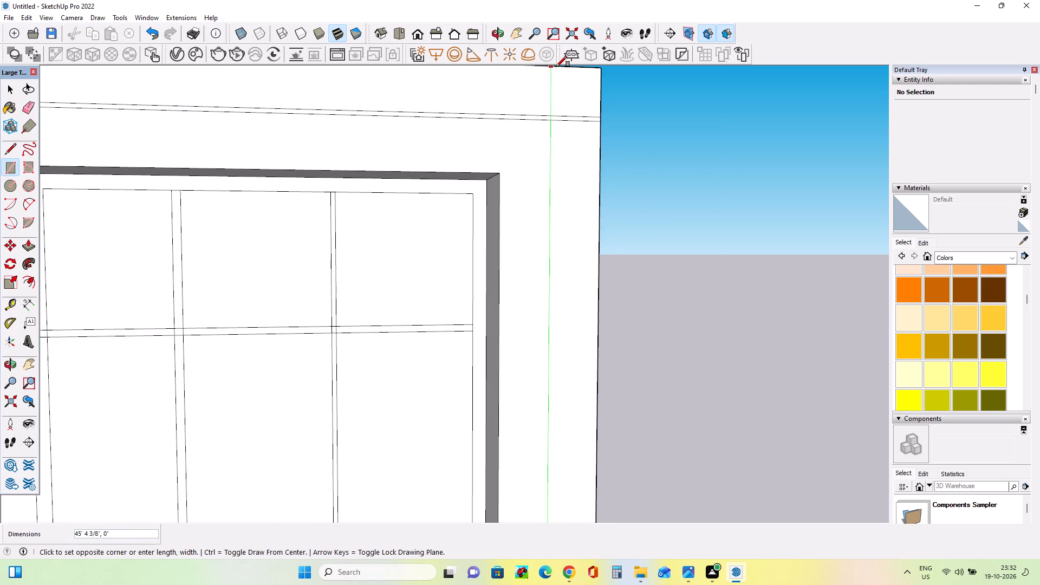
scroll(557, 66, up, 6)
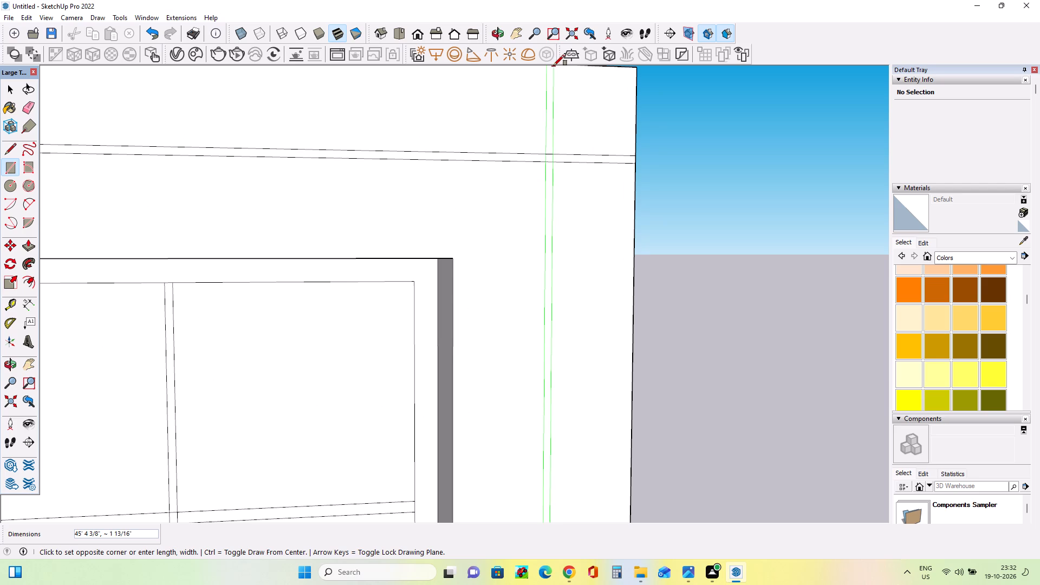
click(554, 66)
Compare the model's massing and facade with the reference image, including its canopy, gate and boundary wall.
scroll(639, 176, down, 2)
scroll(639, 180, up, 1)
scroll(639, 180, down, 11)
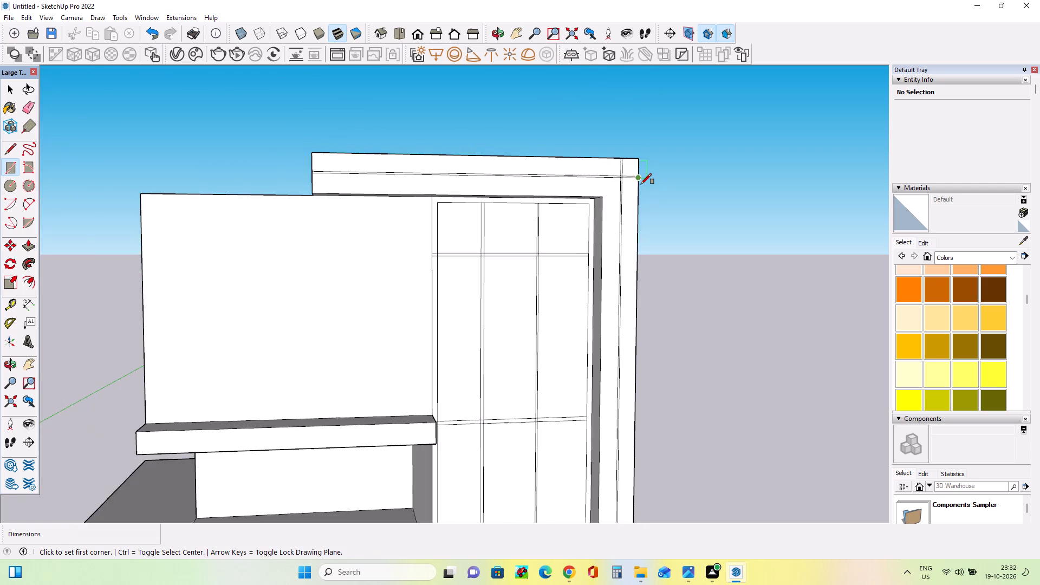
scroll(641, 185, down, 6)
middle_drag(440, 446, 466, 428)
scroll(466, 428, down, 5)
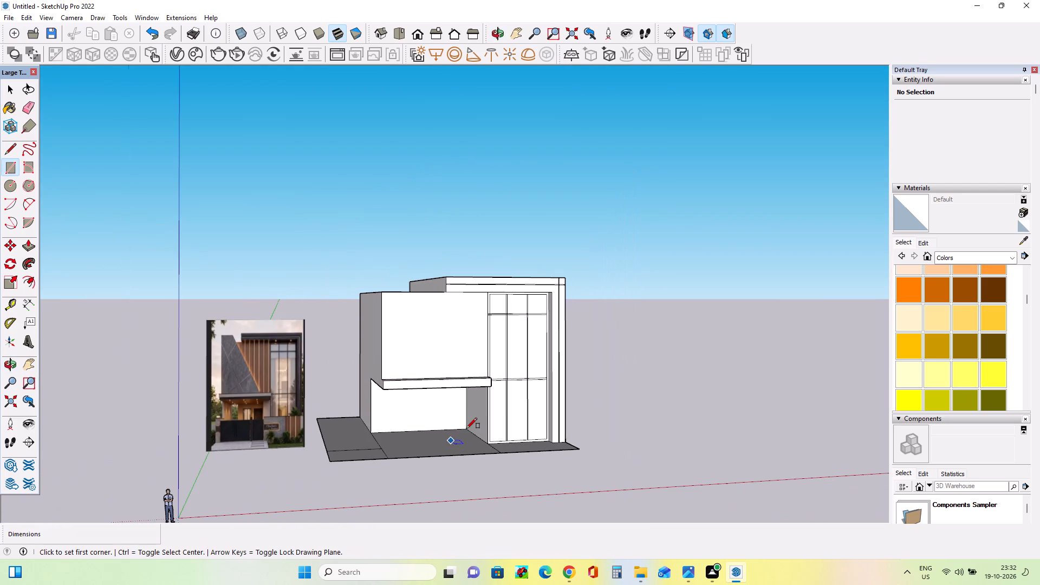
scroll(302, 429, up, 4)
middle_drag(388, 418, 348, 437)
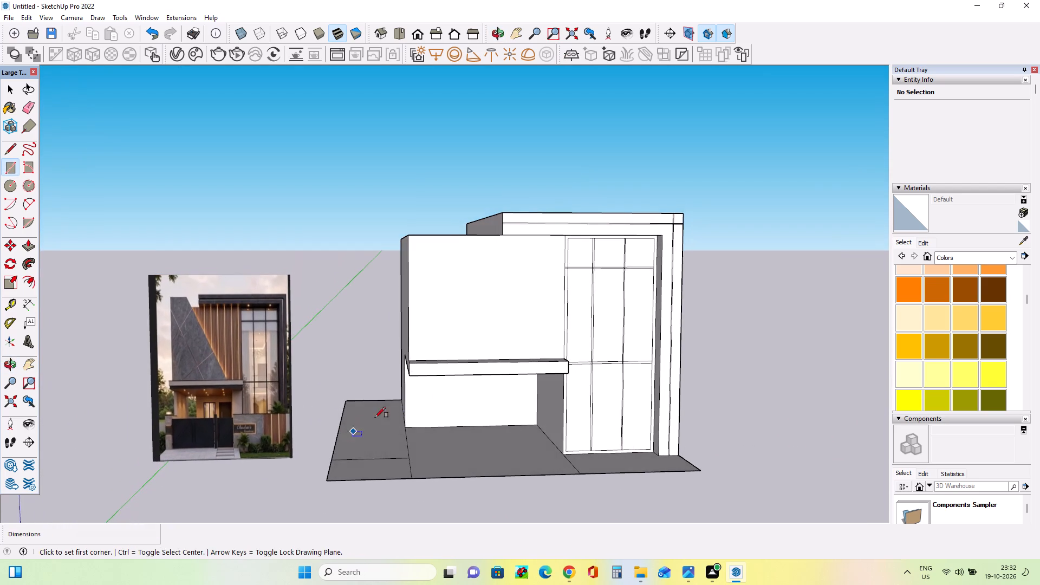
middle_drag(478, 399, 473, 386)
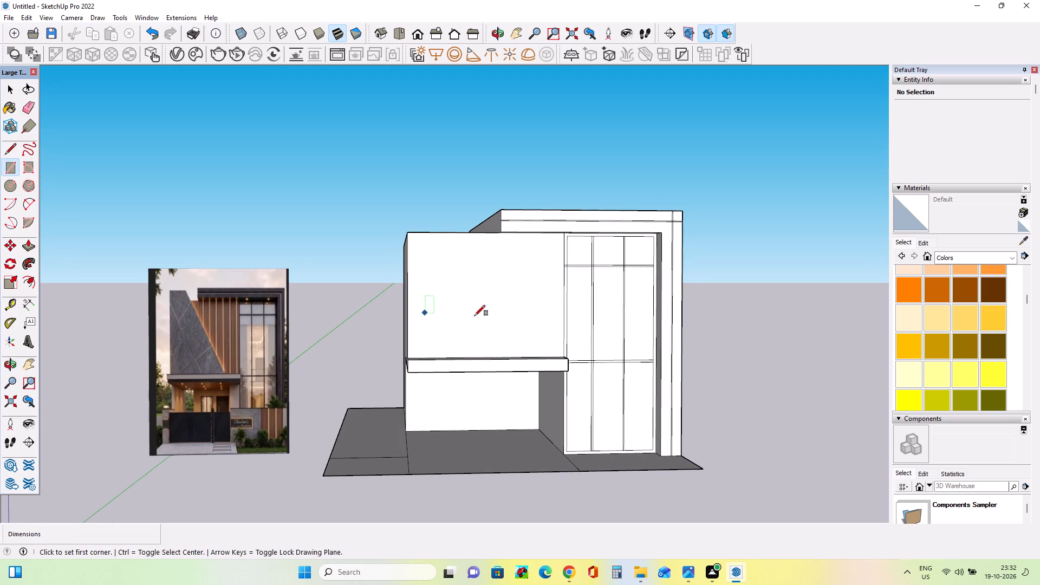
scroll(550, 315, up, 2)
scroll(550, 315, down, 2)
middle_drag(537, 375, 535, 383)
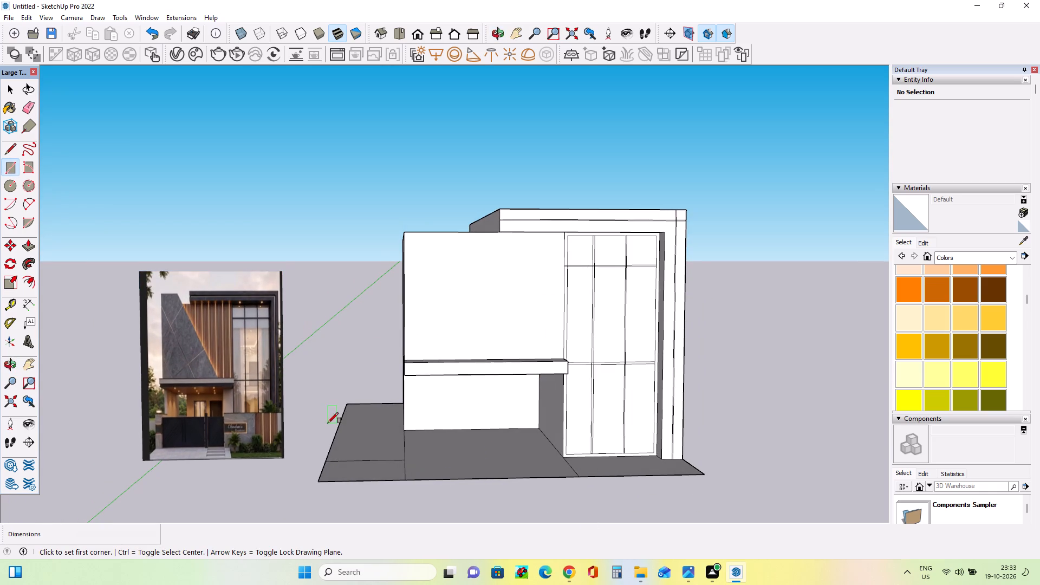
middle_drag(328, 423, 328, 433)
middle_drag(330, 433, 355, 425)
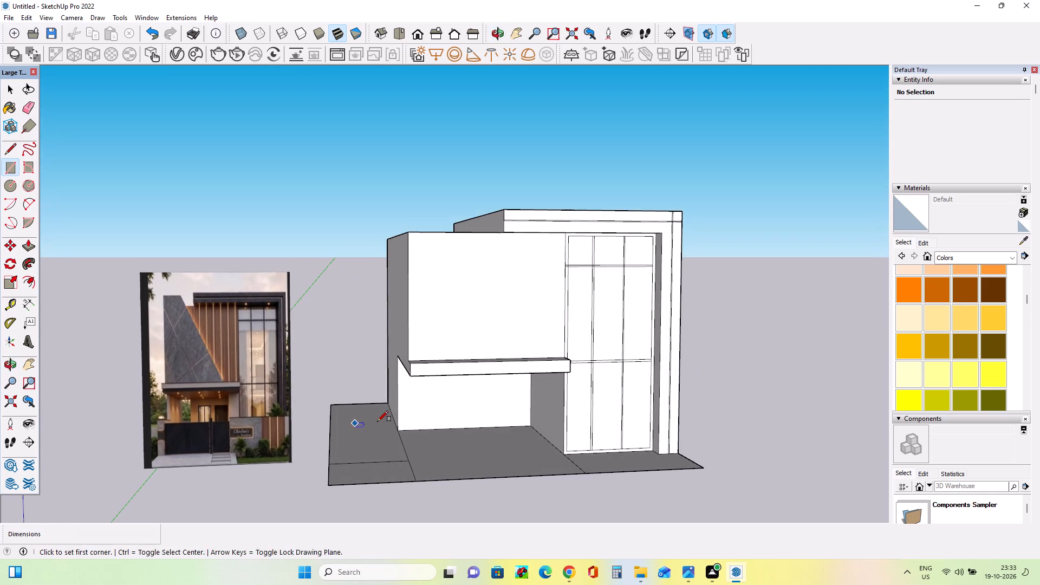
middle_click(441, 426)
middle_drag(441, 427, 426, 426)
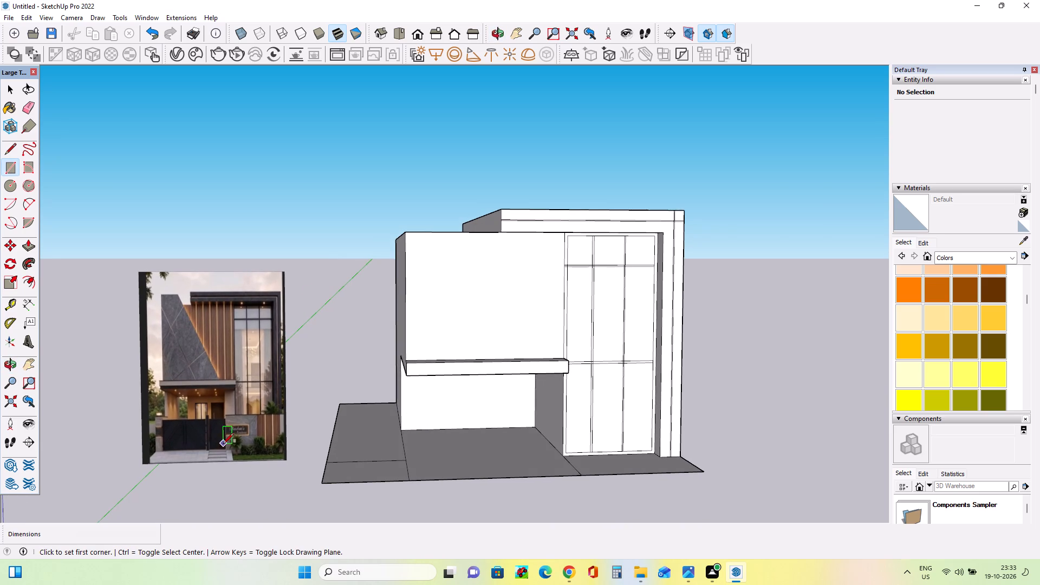
scroll(119, 457, up, 4)
scroll(168, 423, up, 11)
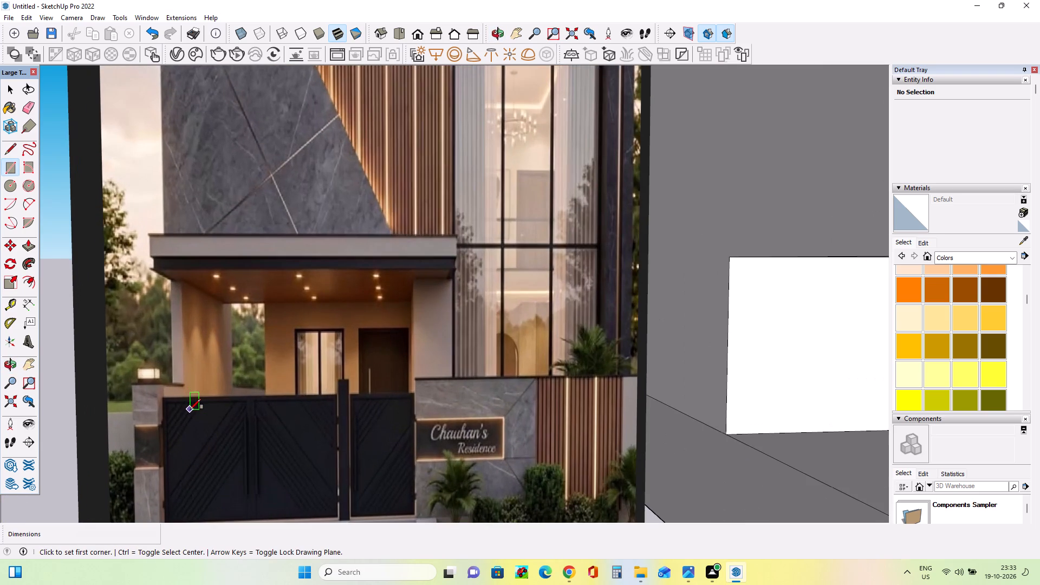
scroll(190, 409, down, 3)
scroll(190, 409, up, 1)
scroll(190, 409, down, 2)
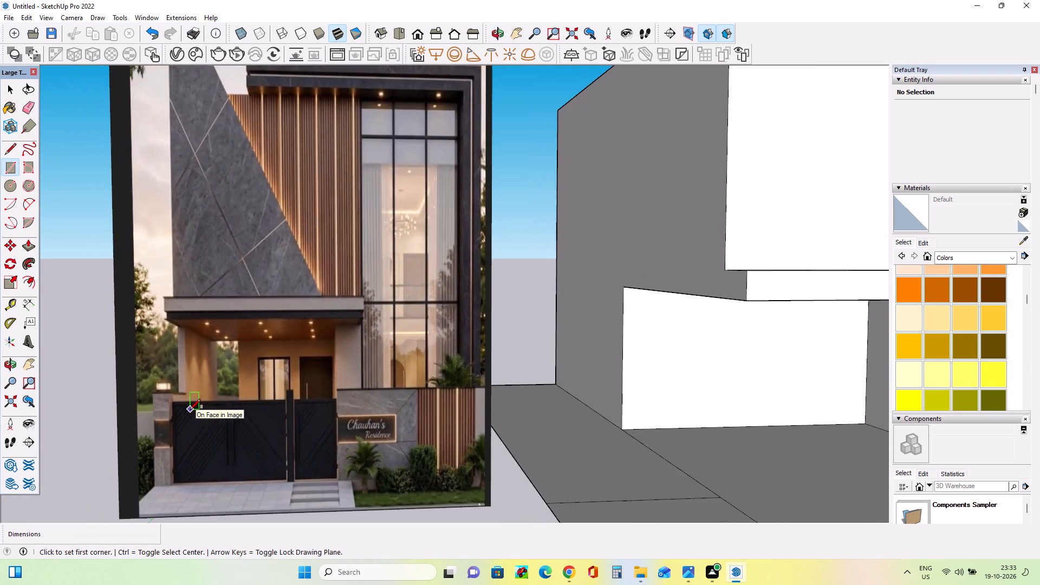
scroll(190, 409, down, 9)
middle_drag(406, 451, 463, 470)
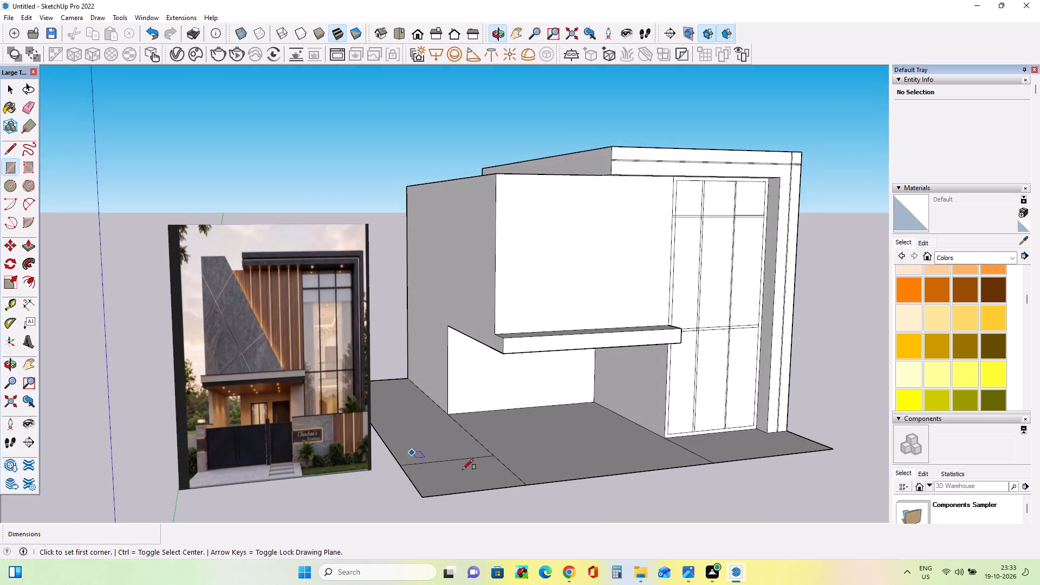
middle_drag(462, 480, 483, 481)
middle_drag(448, 472, 450, 476)
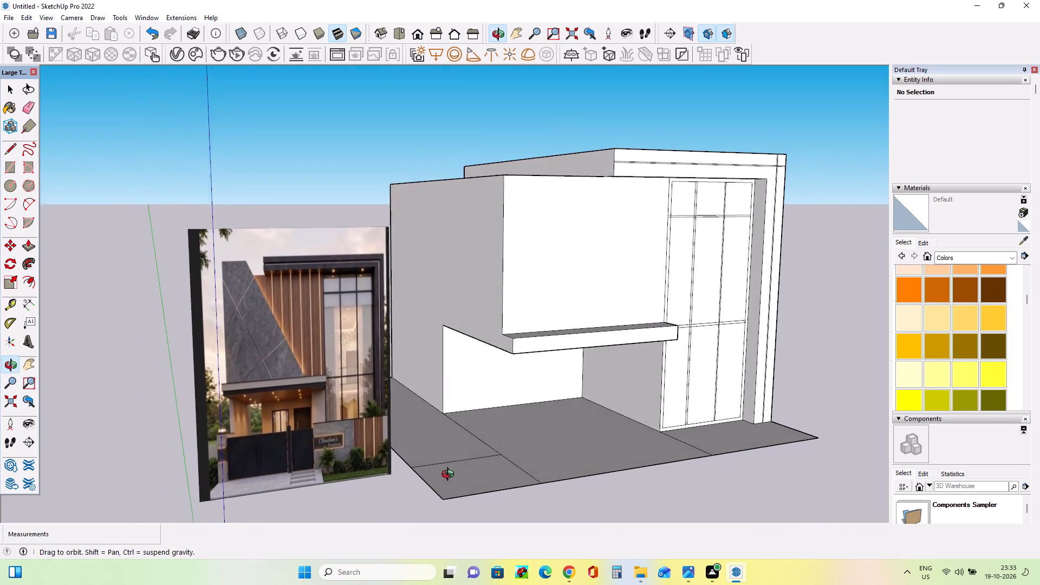
middle_drag(450, 476, 441, 479)
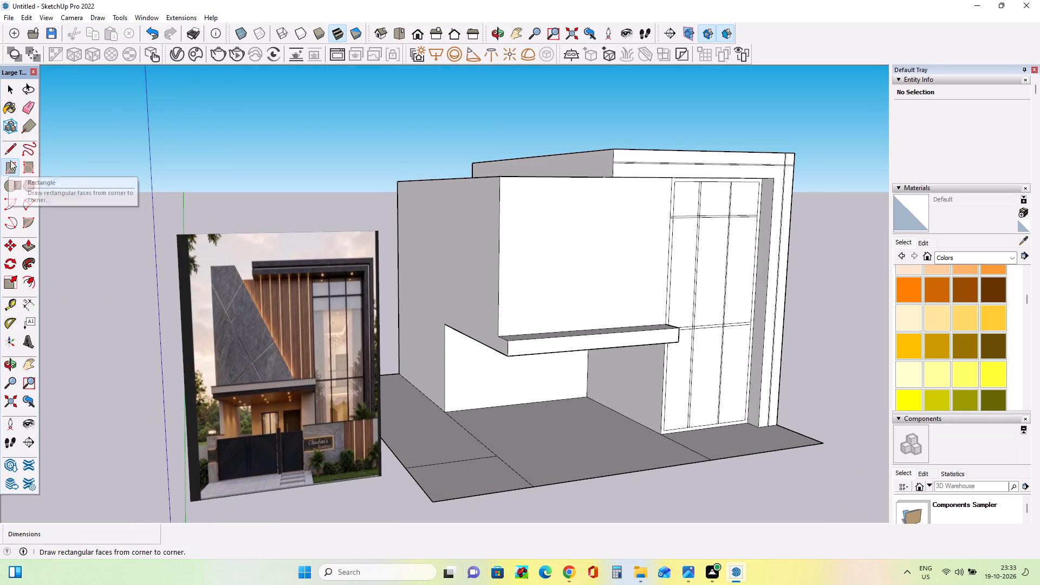
Draw a line continuing the canopy's lower edge along the left block's side wall to its rear edge.
click(9, 148)
middle_drag(362, 410, 295, 429)
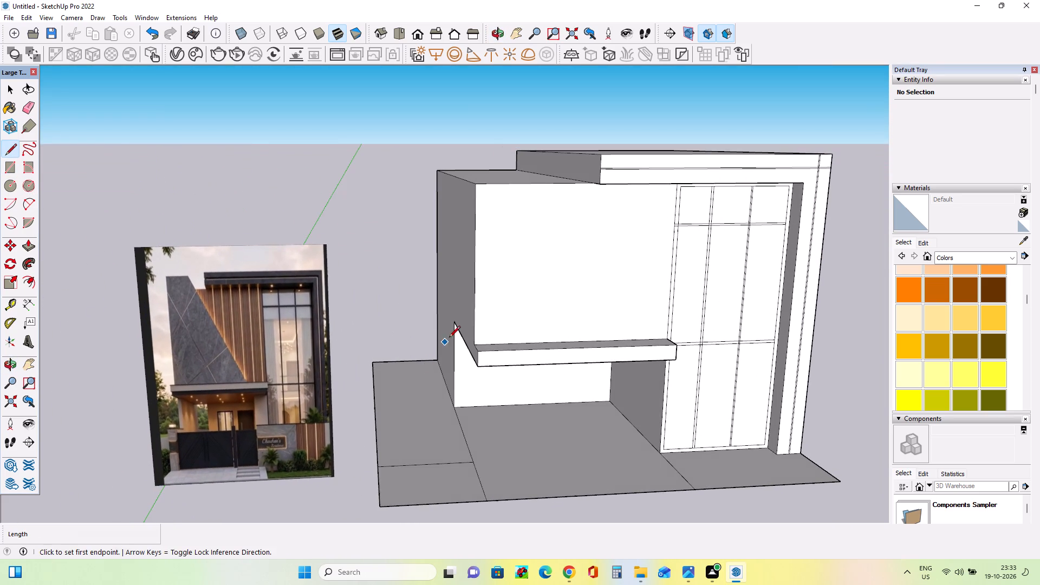
middle_drag(461, 338, 483, 319)
click(447, 331)
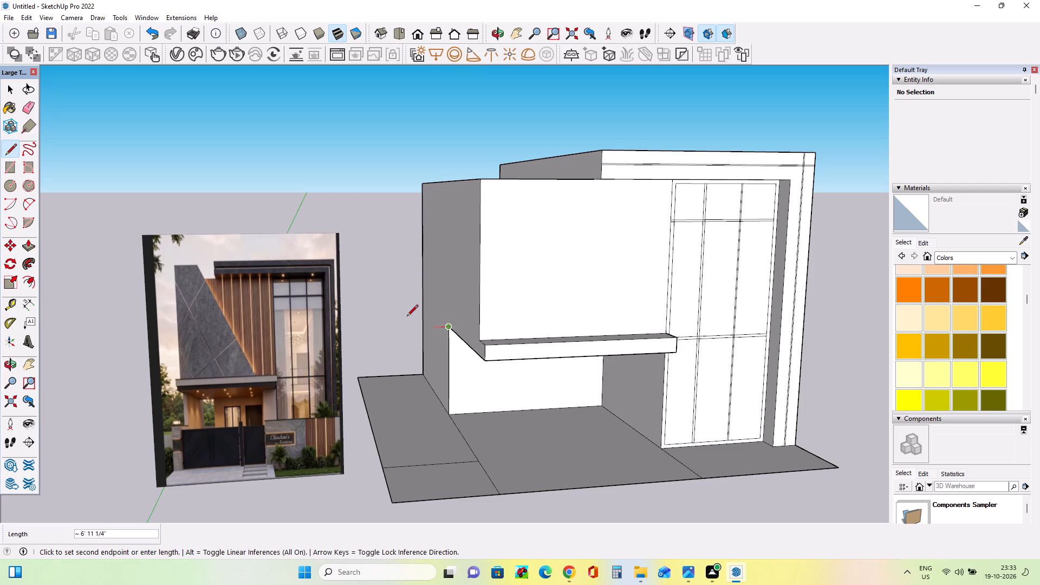
click(414, 307)
middle_drag(435, 371, 438, 386)
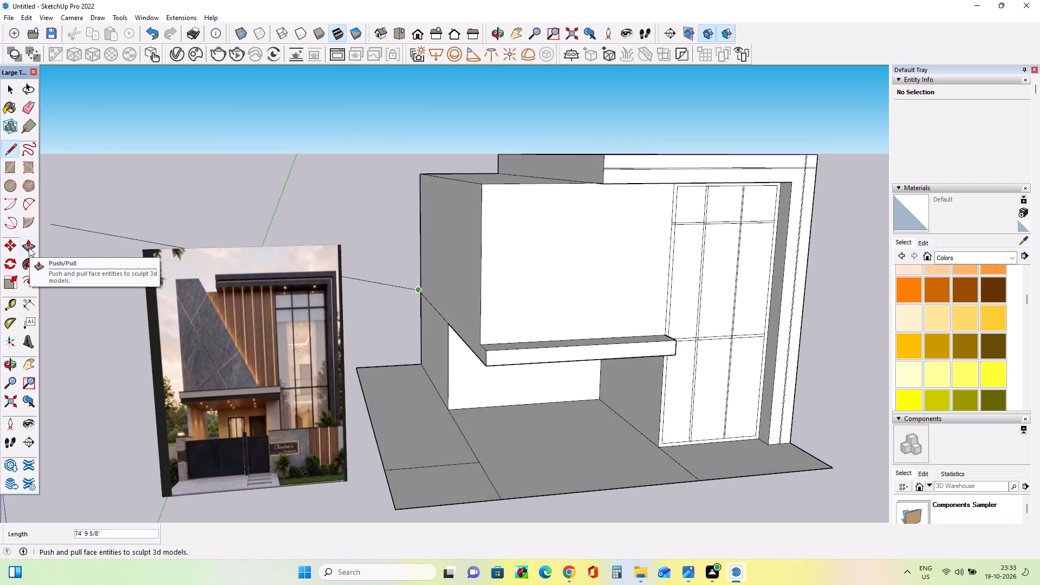
key(space)
Pull the upper part of the left block's side wall, including the canopy end, outward about 5'11 15/16".
click(25, 249)
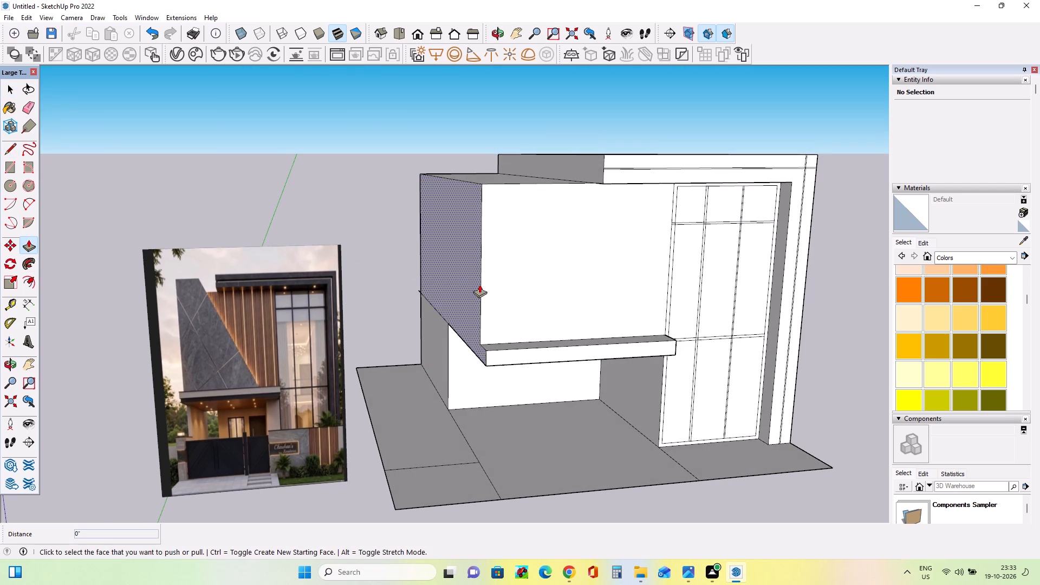
click(478, 284)
click(456, 289)
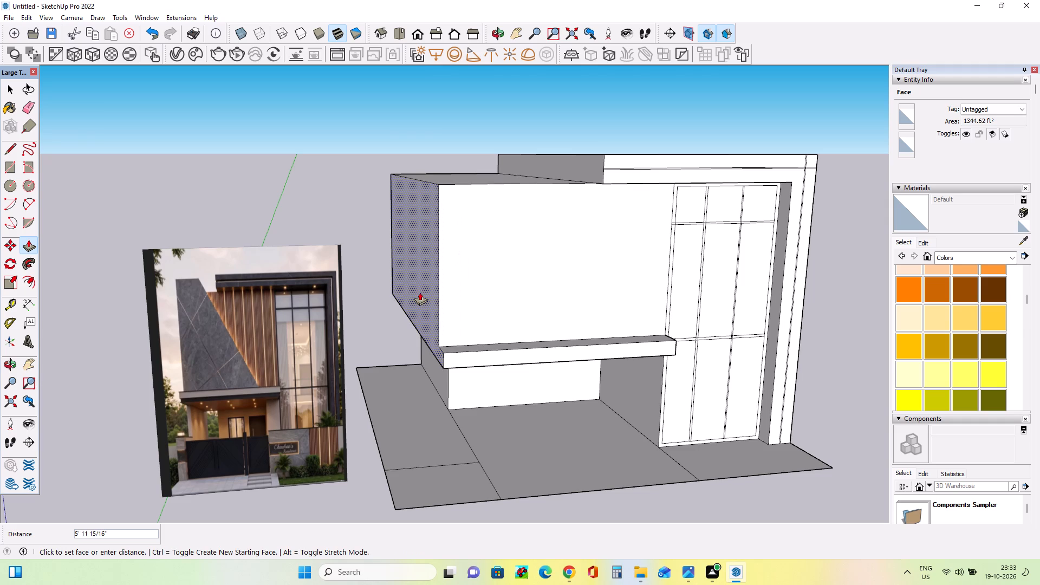
click(420, 292)
middle_drag(489, 378, 534, 331)
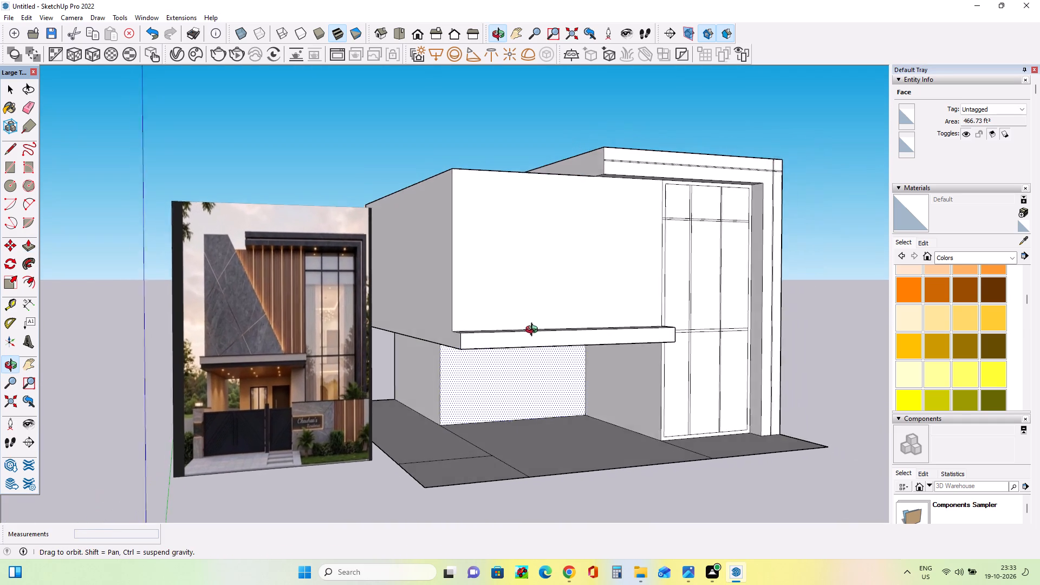
Push the left block's upper side wall, including the canopy end, back inward about 2'5 1/2".
middle_drag(534, 331, 534, 331)
click(427, 317)
click(441, 314)
Draw a column-base rectangle about 3'11 5/16" by 2'3 3/16" on the ground beneath the left block's overhang, against the ground-floor wall line.
middle_drag(515, 388, 443, 307)
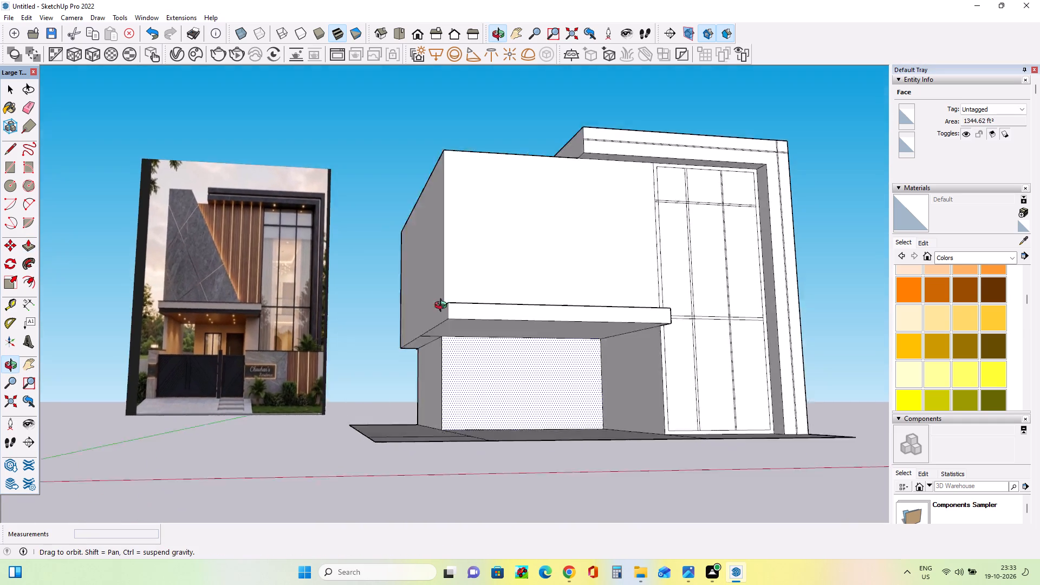
middle_drag(443, 307, 420, 308)
middle_drag(440, 355, 445, 365)
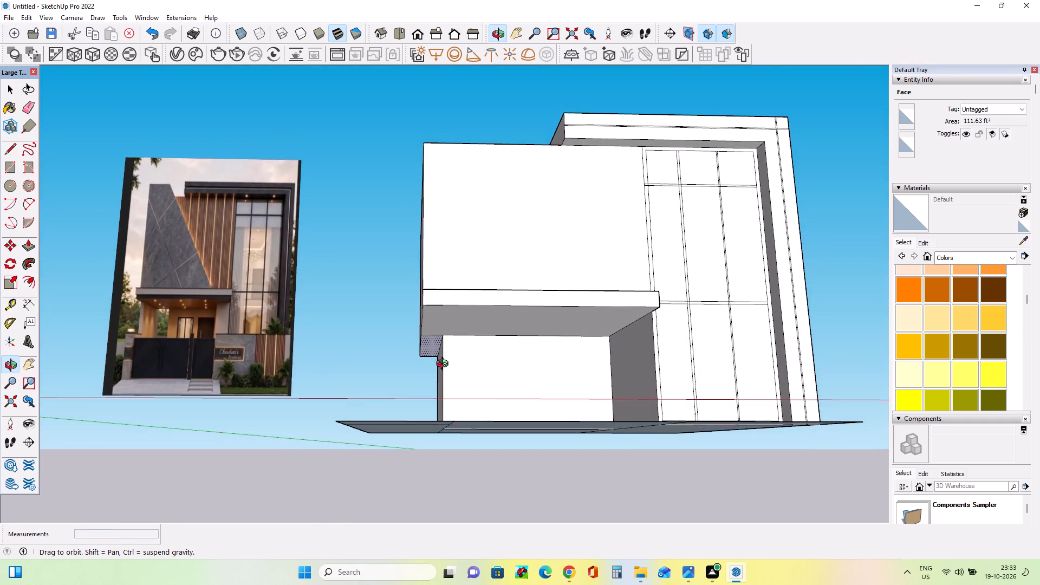
middle_drag(445, 365, 445, 368)
middle_drag(447, 388, 453, 458)
scroll(431, 435, up, 1)
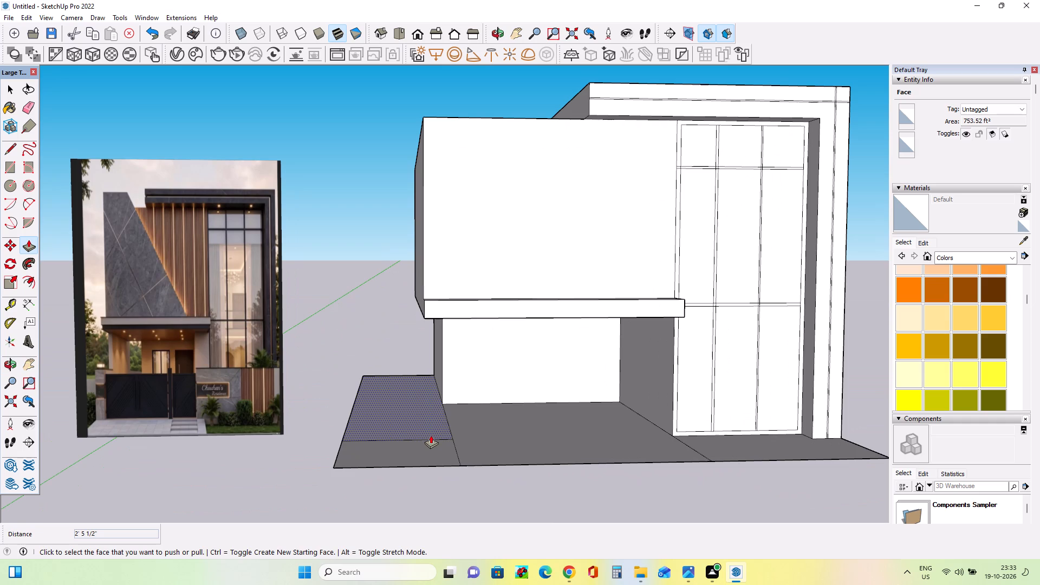
middle_drag(431, 435, 430, 441)
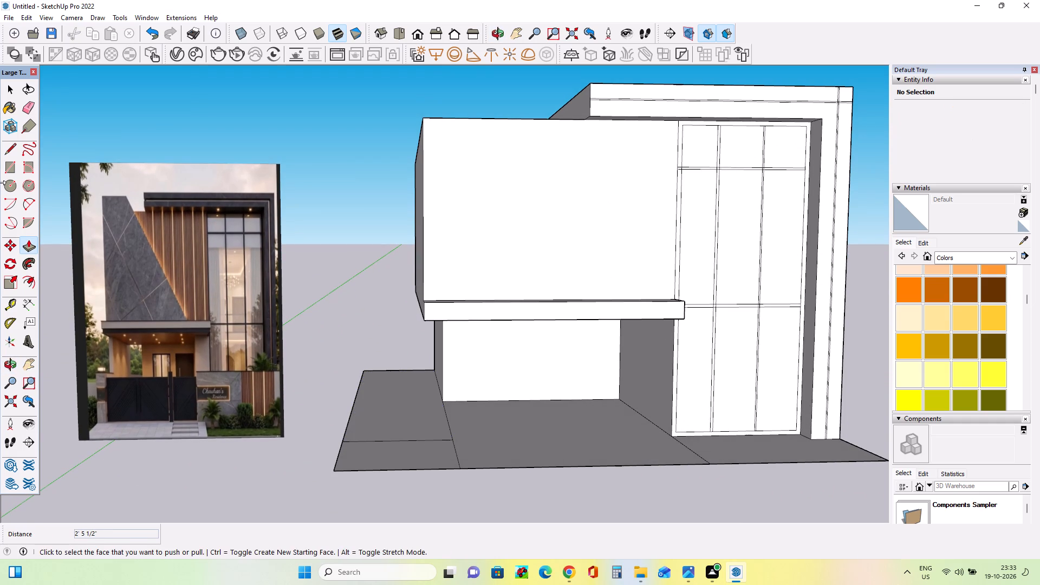
click(11, 173)
middle_click(379, 445)
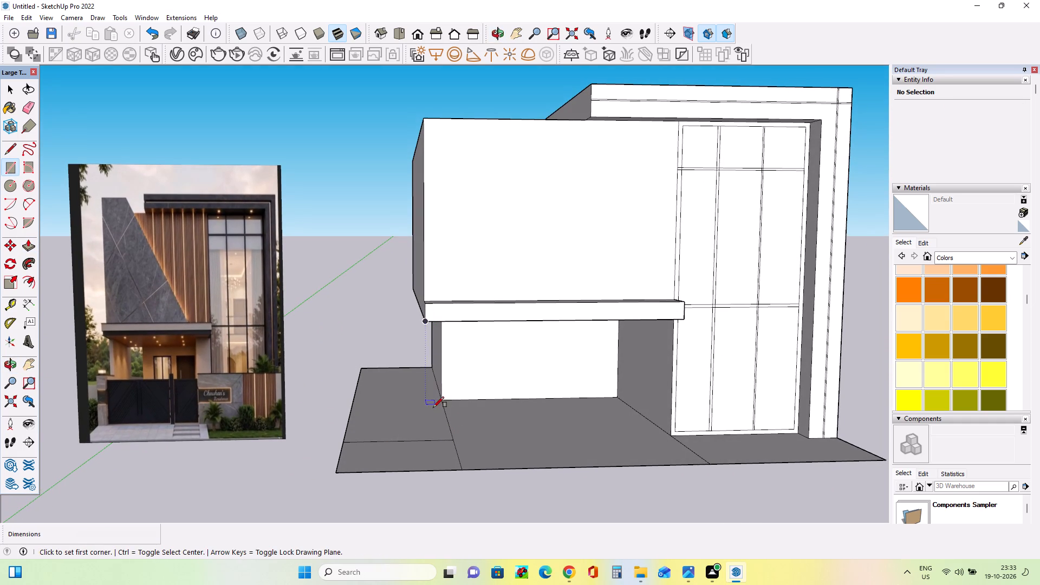
middle_click(434, 425)
click(433, 425)
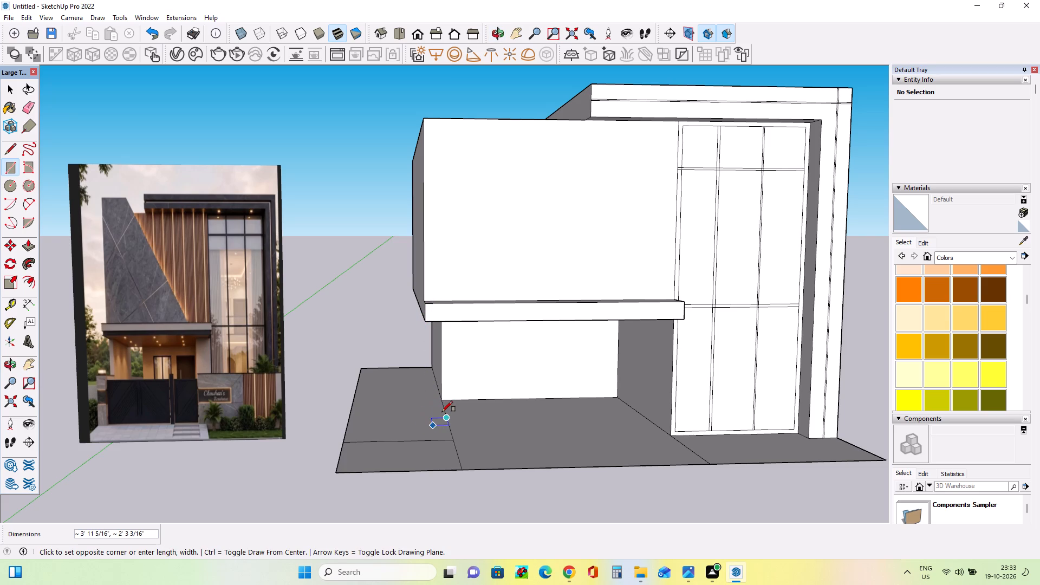
click(442, 412)
Draw two more column bases along the same ground line, a shorter one in front and one about 3'8" by 2'3 3/16" behind.
middle_drag(456, 441, 471, 530)
scroll(432, 392, up, 3)
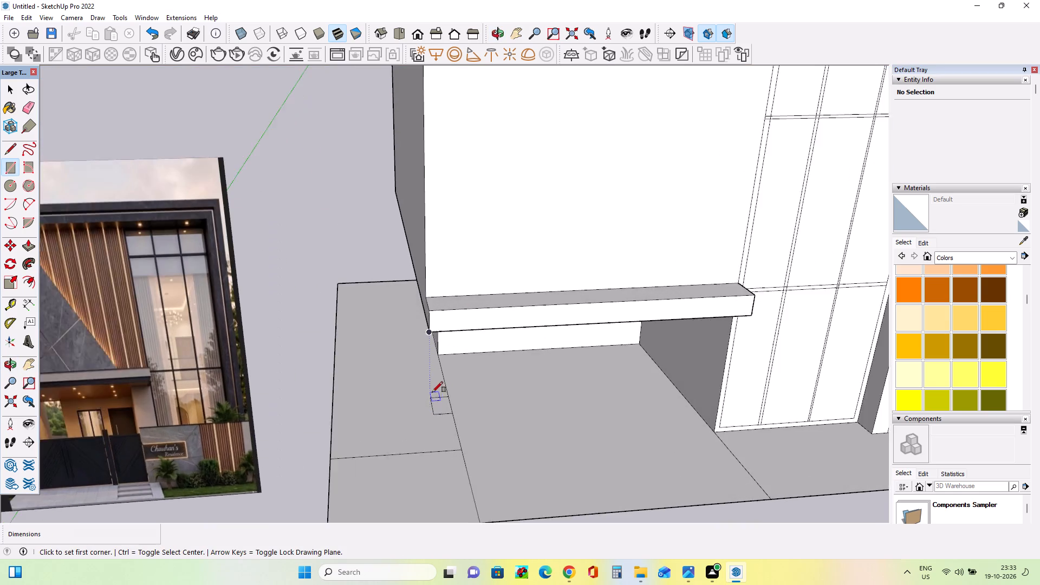
middle_drag(434, 439, 550, 380)
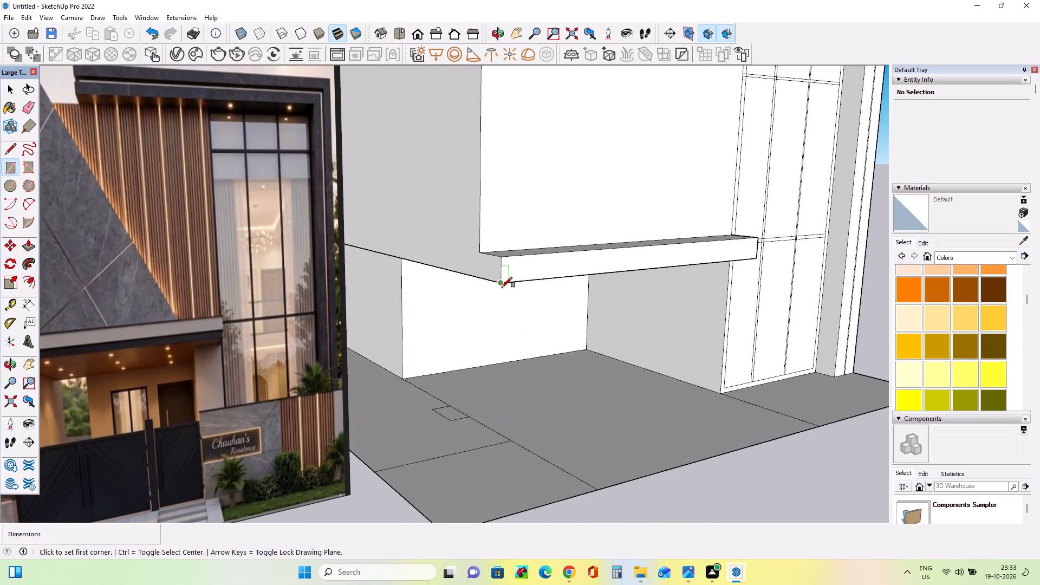
click(493, 431)
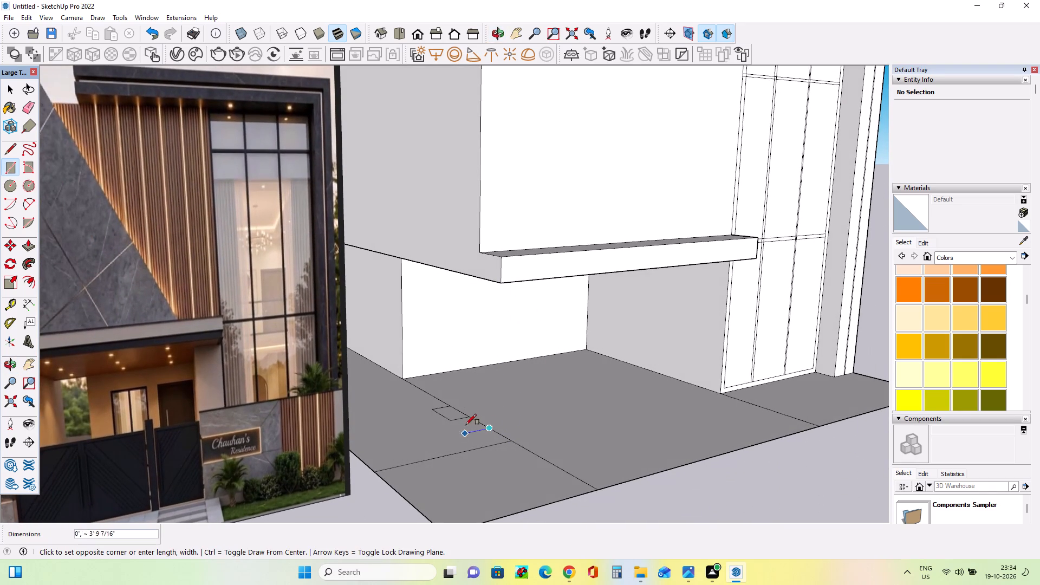
scroll(473, 419, up, 7)
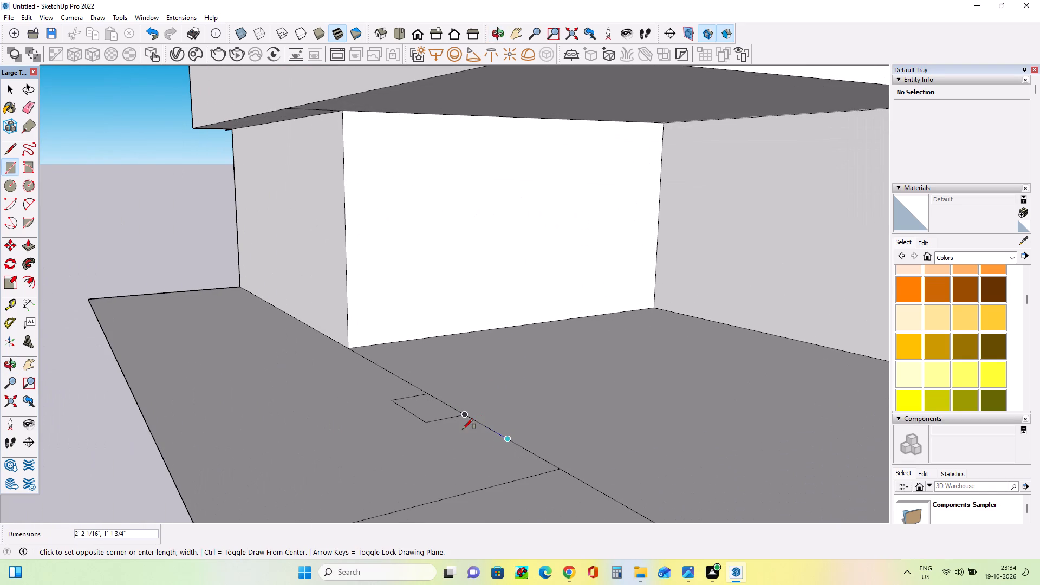
click(437, 444)
middle_drag(501, 491, 513, 534)
click(401, 366)
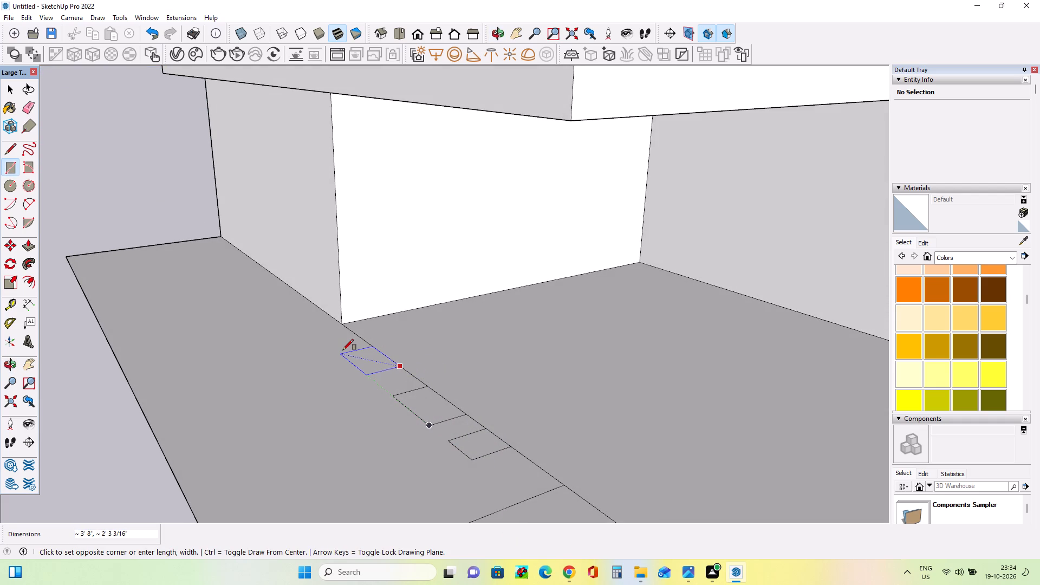
click(343, 350)
middle_drag(403, 430, 402, 444)
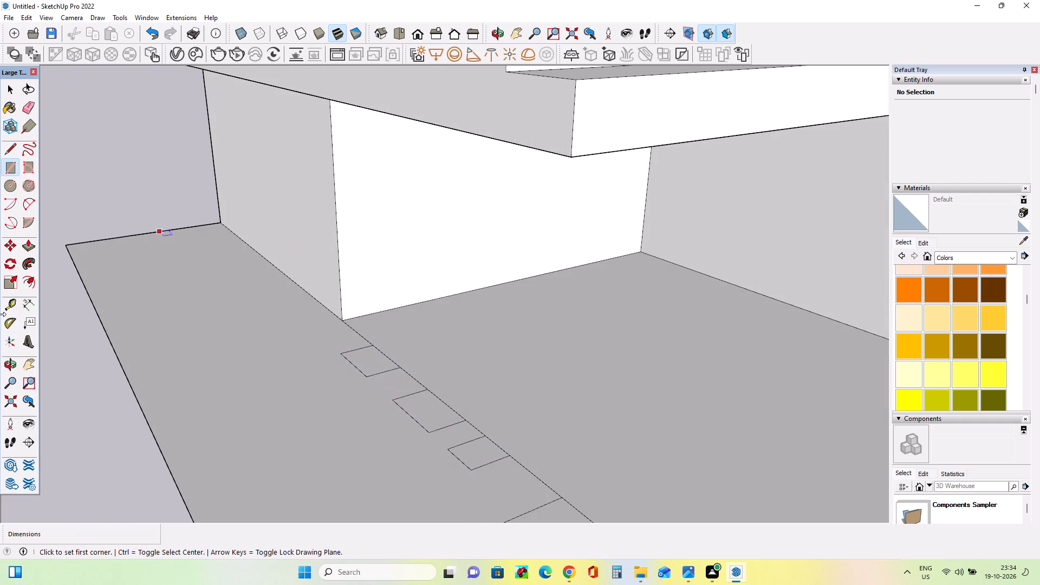
Pull the rear column base up about 15'11 11/16" and the middle one up about 16'4 3/16", to the overhang.
click(27, 247)
click(370, 364)
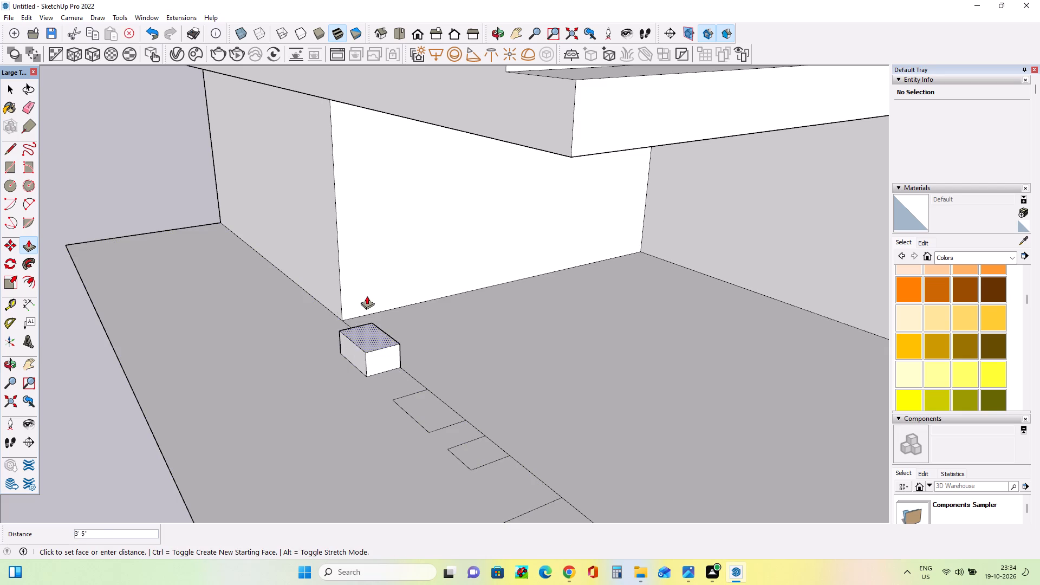
click(427, 94)
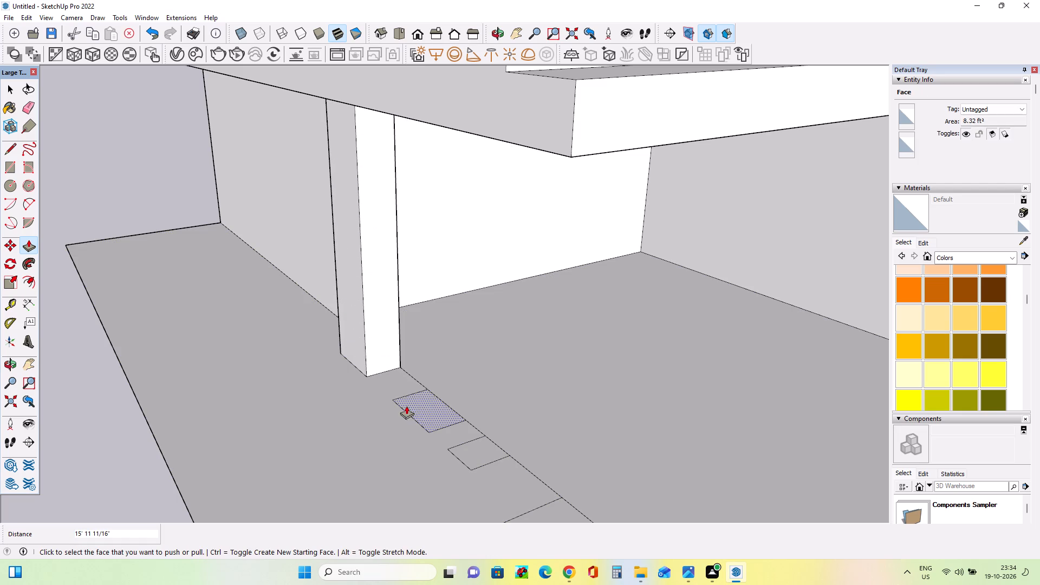
click(418, 406)
click(463, 98)
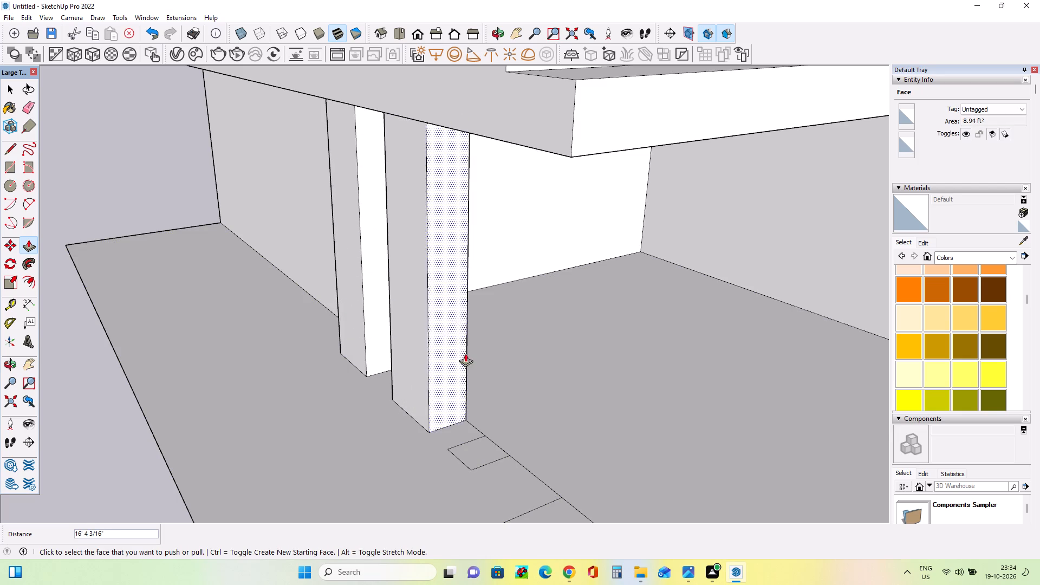
Narrow the middle column by pushing its rear face in about 1'.
middle_drag(474, 365, 819, 372)
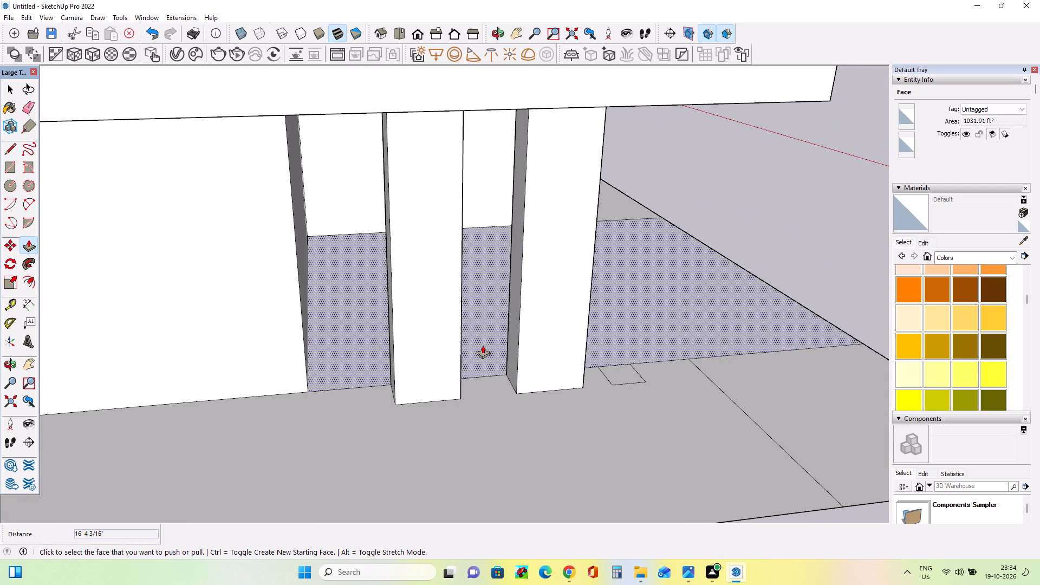
click(514, 346)
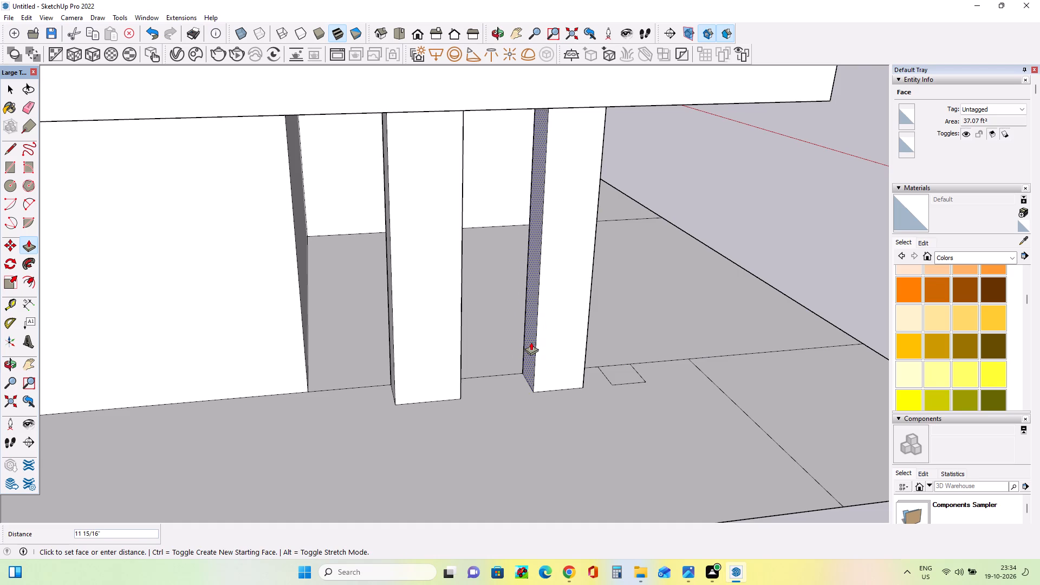
click(531, 342)
Shift the rear column forward by pulling its front face out about 1'1" and pushing its rear face in about 2'2".
middle_drag(524, 436, 378, 447)
click(424, 365)
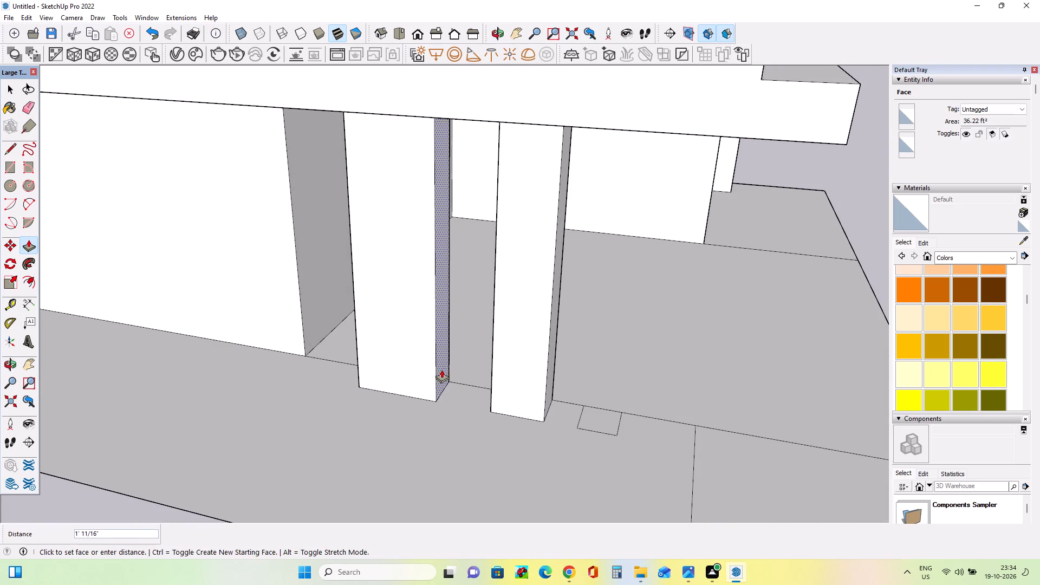
click(443, 369)
middle_drag(296, 408, 555, 422)
click(486, 369)
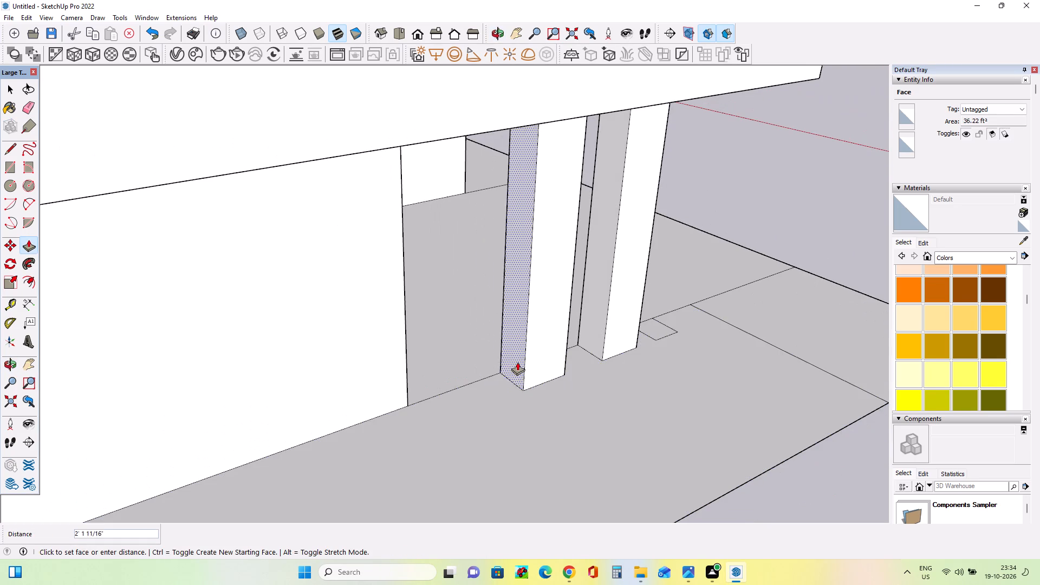
click(524, 364)
Pull the front column base up about 16'6 3/8" to the underside of the canopy.
middle_drag(664, 404, 426, 401)
click(594, 413)
click(596, 418)
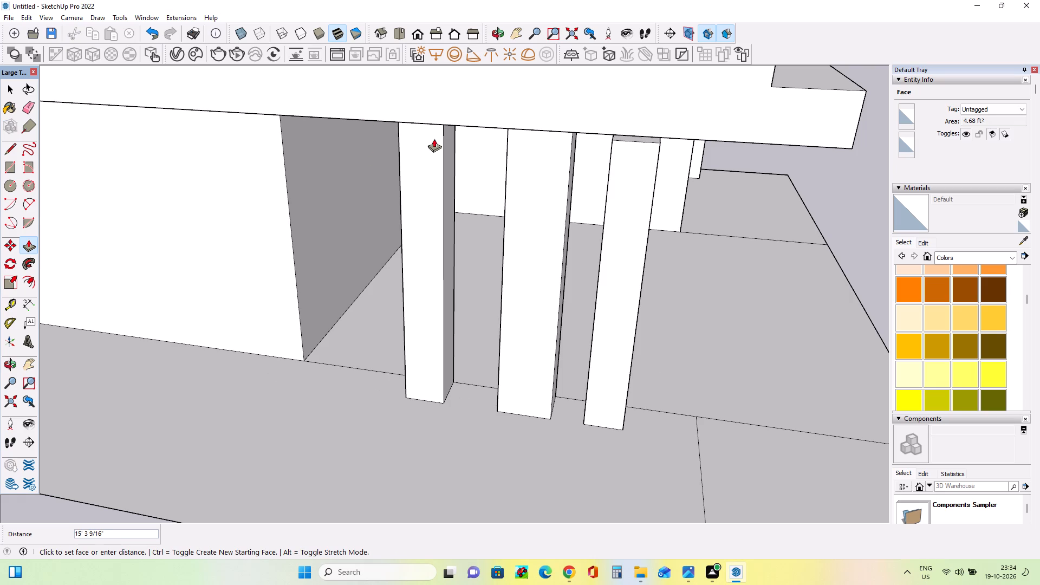
click(653, 112)
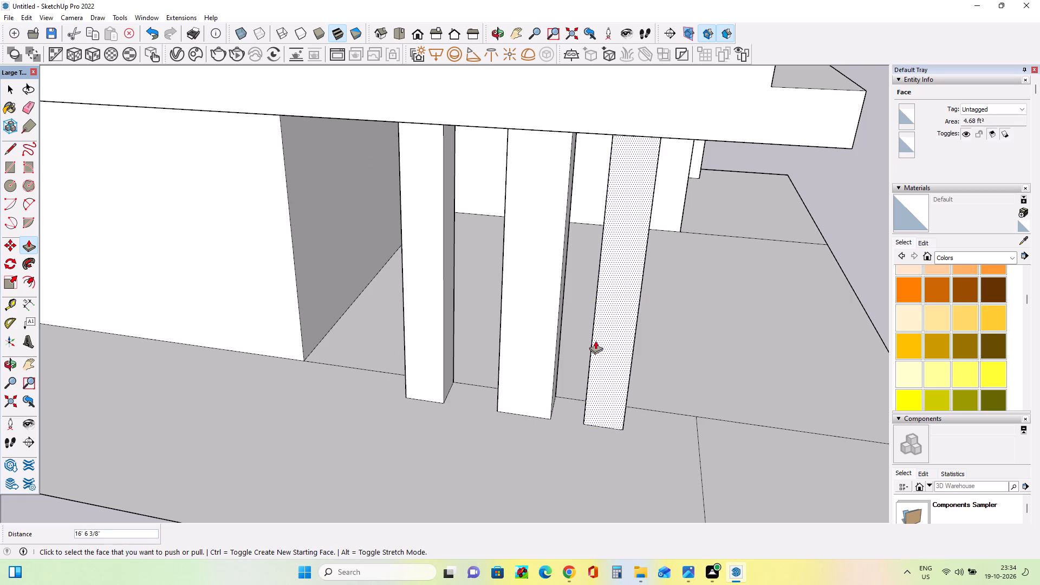
Narrow the middle column further by pushing its front face in about 9 1/4".
middle_drag(600, 349, 509, 358)
click(537, 363)
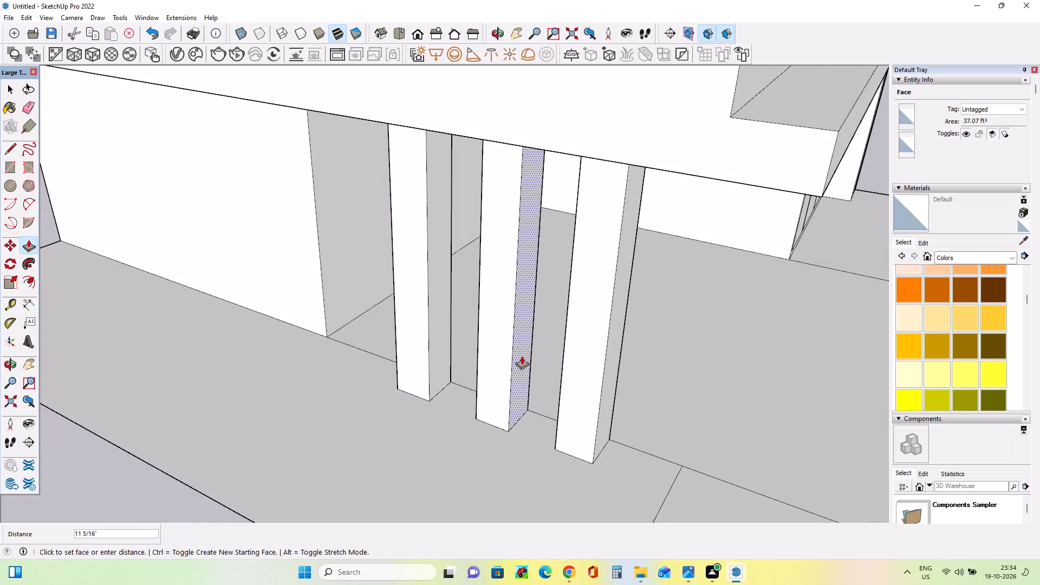
click(524, 357)
Compare the model's overall massing, canopy and entrance columns with the reference image.
middle_drag(460, 459, 140, 423)
scroll(183, 400, down, 3)
scroll(110, 402, down, 2)
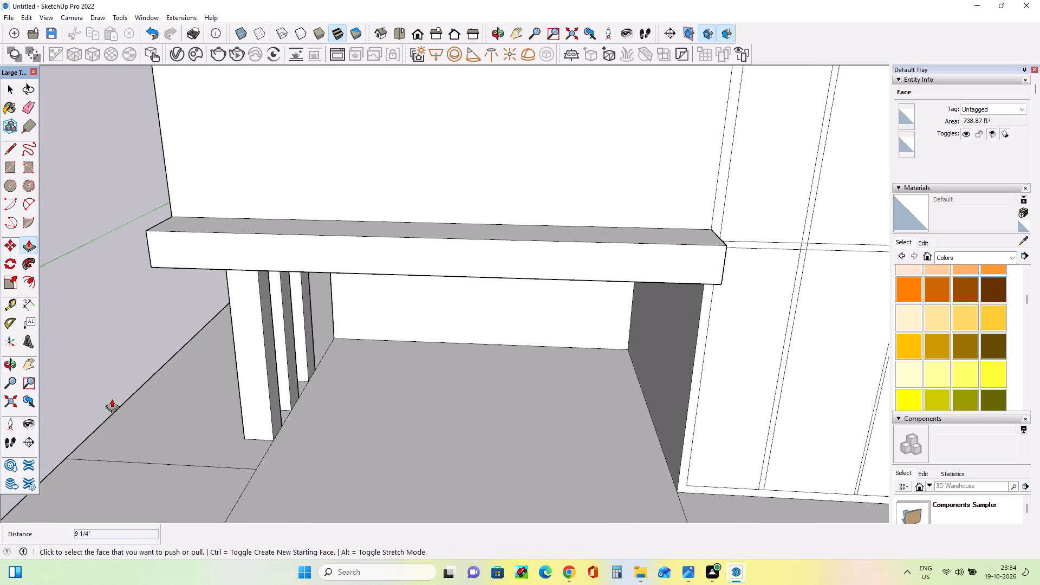
middle_drag(116, 396, 179, 357)
scroll(179, 353, down, 9)
scroll(406, 385, down, 5)
scroll(550, 418, down, 4)
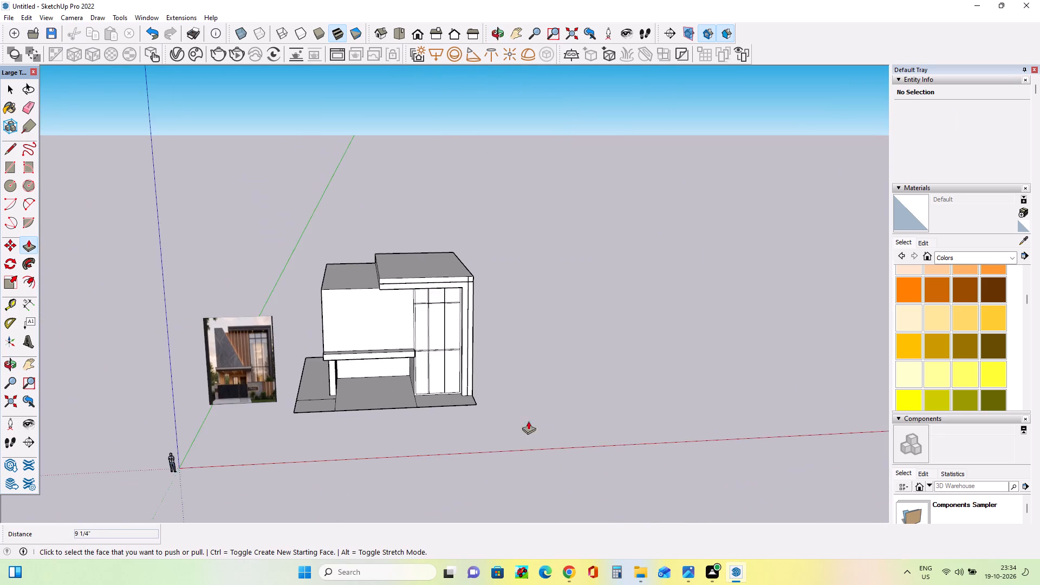
scroll(140, 424, up, 9)
middle_drag(401, 431, 366, 421)
middle_drag(74, 385, 64, 379)
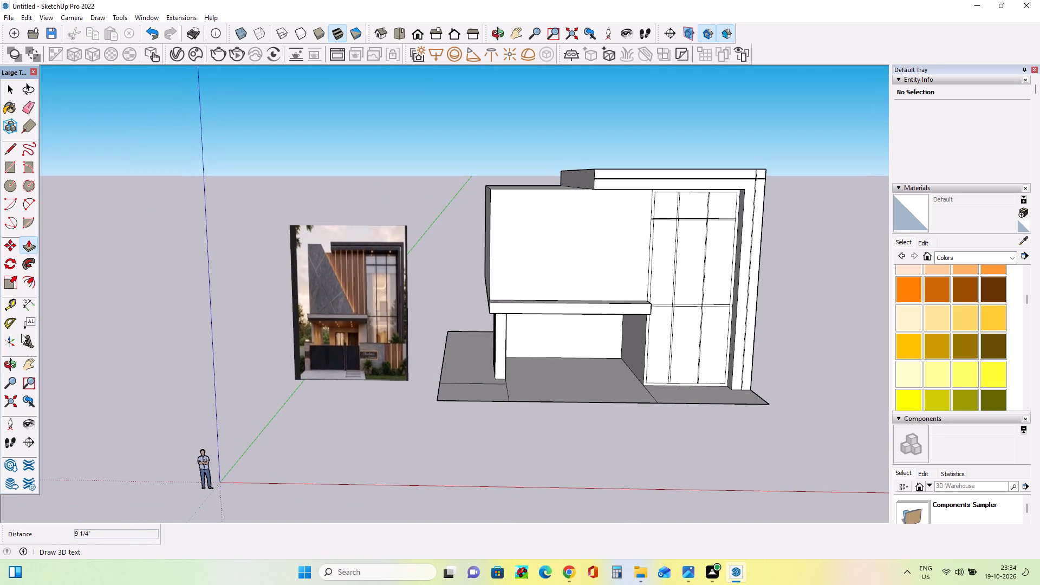
middle_drag(83, 300, 80, 276)
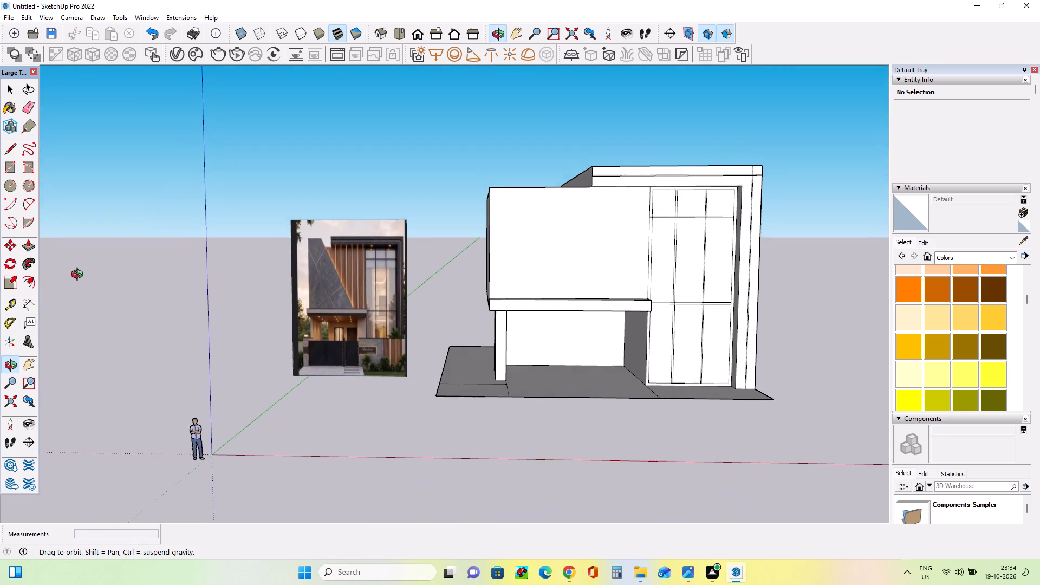
middle_drag(80, 276, 89, 288)
middle_drag(362, 318, 276, 300)
middle_drag(247, 300, 233, 300)
scroll(207, 305, down, 3)
middle_drag(219, 326, 312, 342)
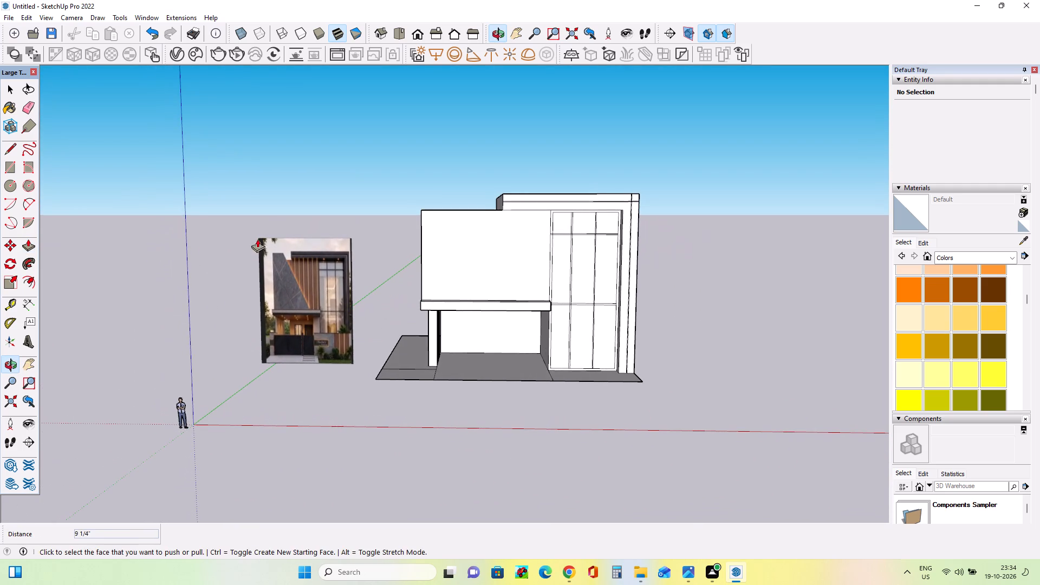
middle_drag(235, 281, 261, 299)
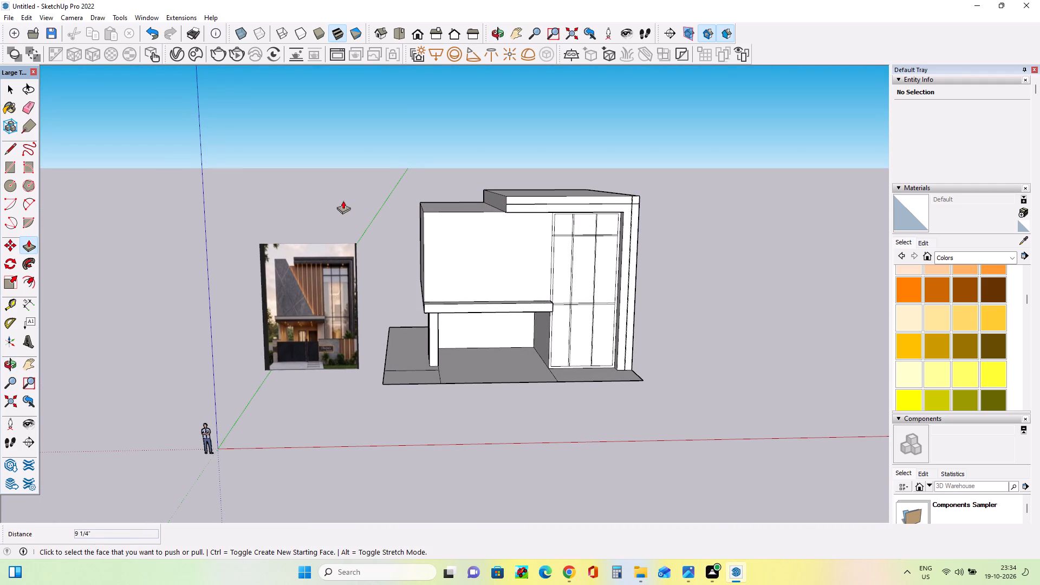
middle_drag(588, 222, 596, 226)
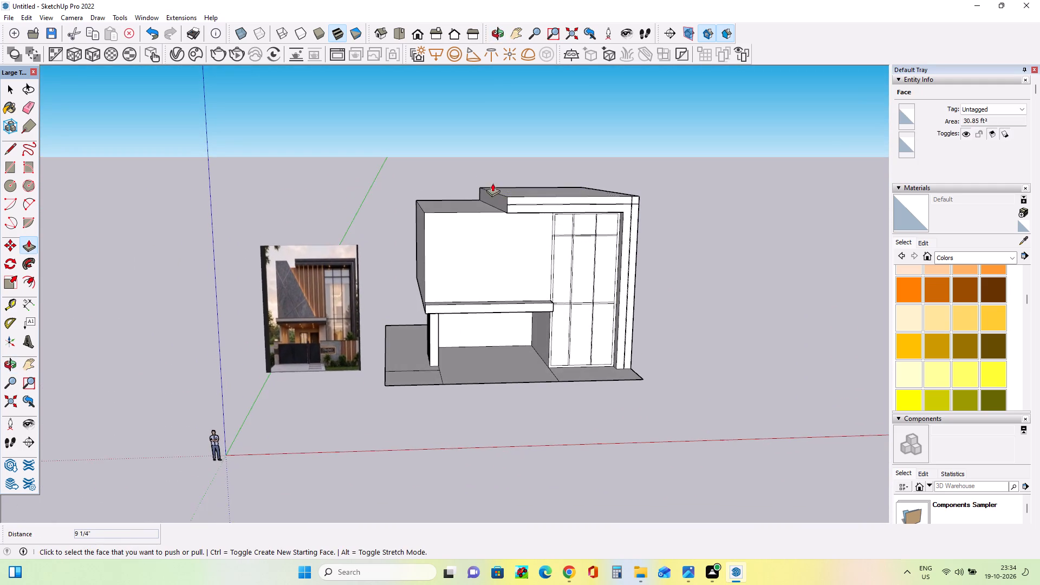
Examine the slanted stone panel and vertical wood slats in the reference image against the left block's blank front face.
scroll(485, 182, up, 3)
middle_drag(516, 298, 507, 277)
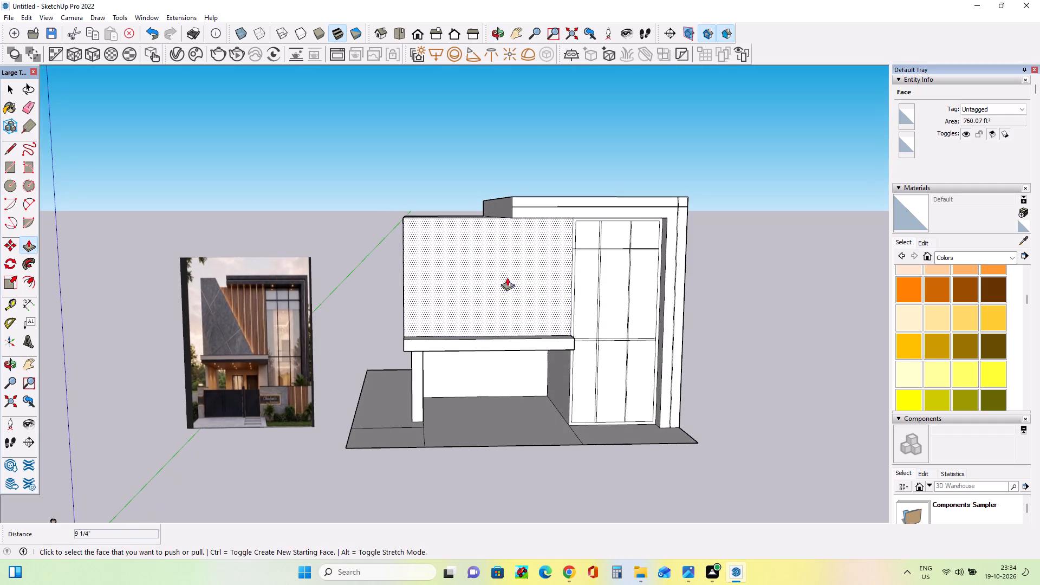
middle_drag(341, 289, 360, 302)
middle_drag(546, 331, 550, 342)
scroll(438, 270, up, 3)
scroll(148, 352, up, 2)
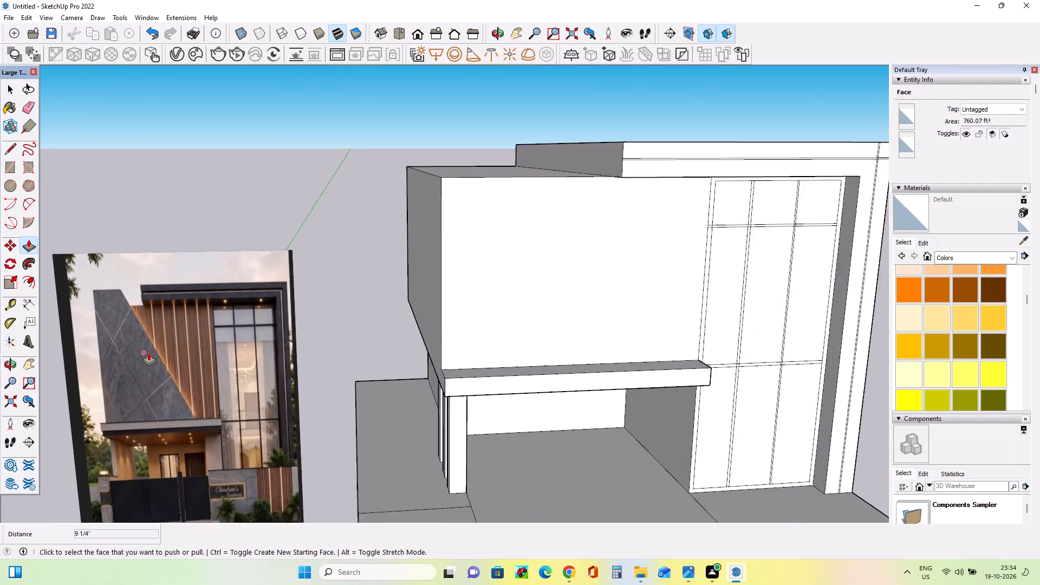
scroll(148, 352, up, 8)
scroll(148, 352, down, 4)
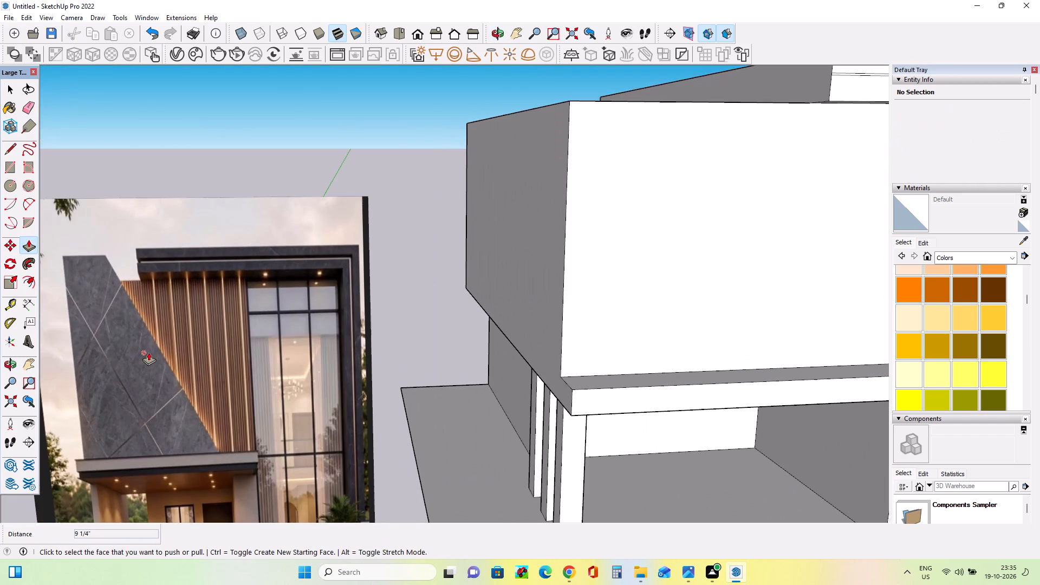
scroll(148, 352, down, 4)
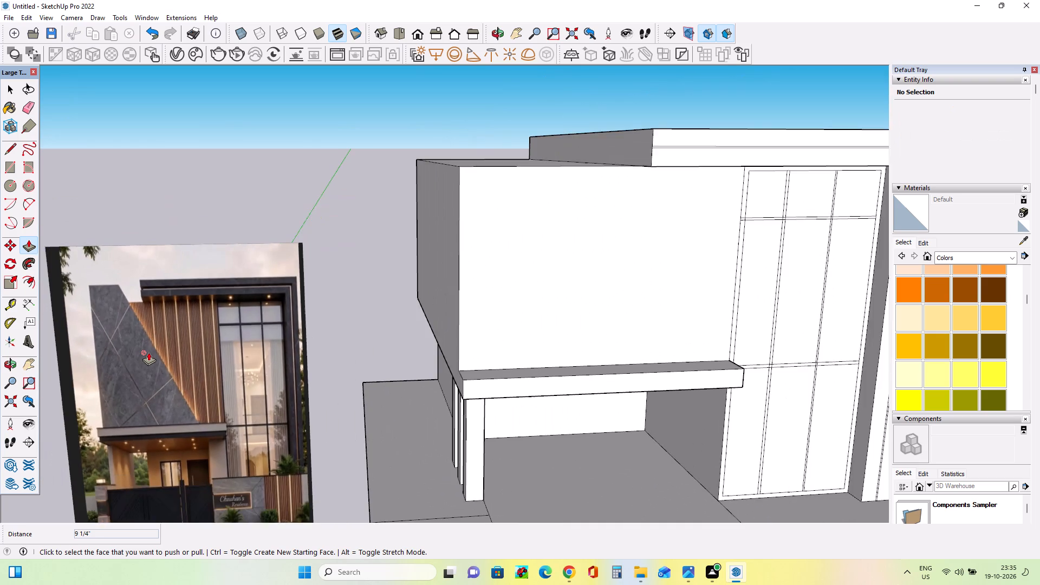
scroll(148, 352, down, 7)
scroll(148, 352, up, 12)
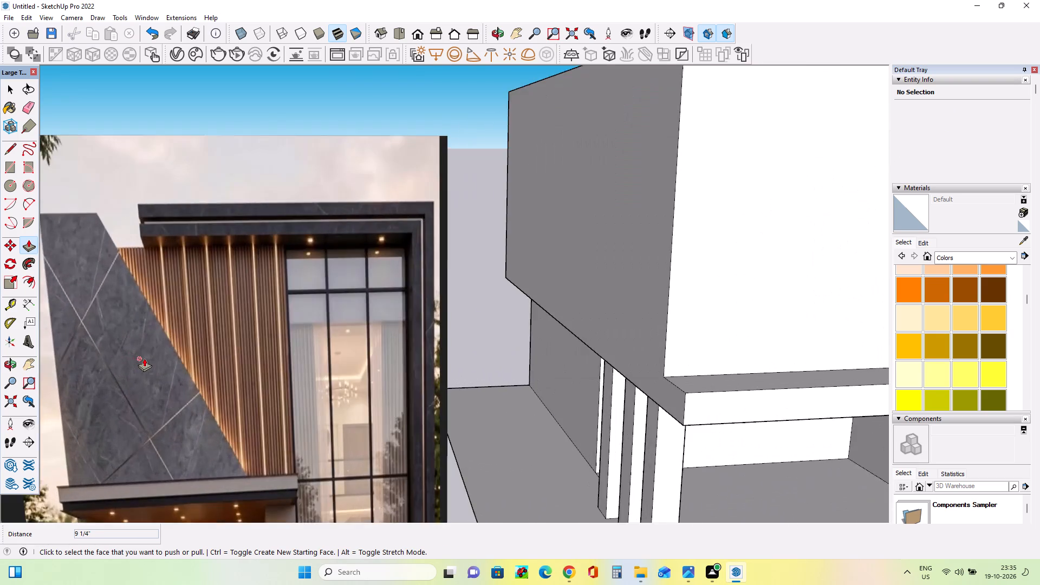
Examine the reference image's facade and the window and door recessed beneath the canopy against the model's blank entrance wall.
scroll(144, 358, up, 10)
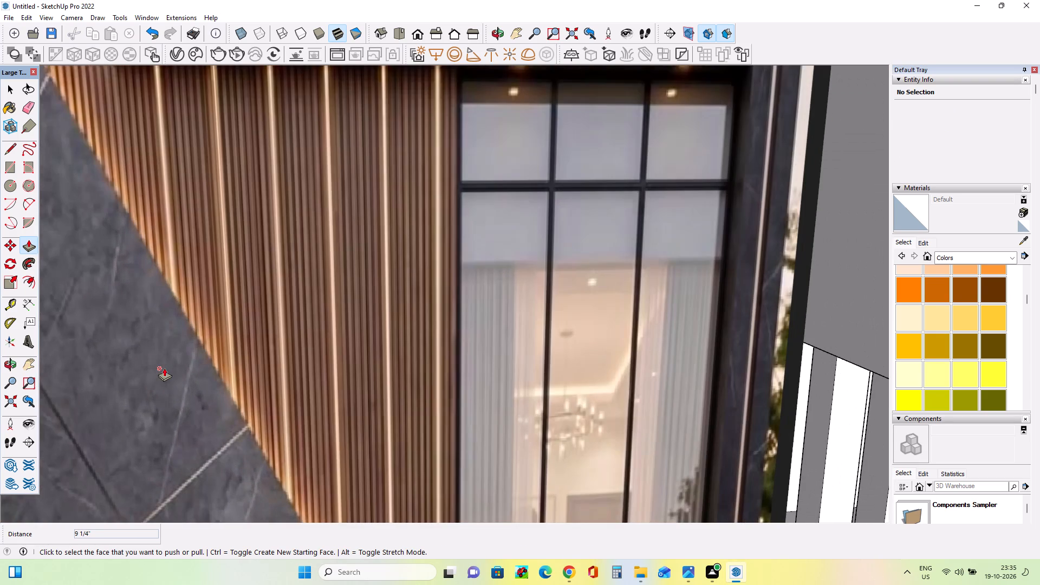
scroll(164, 368, down, 14)
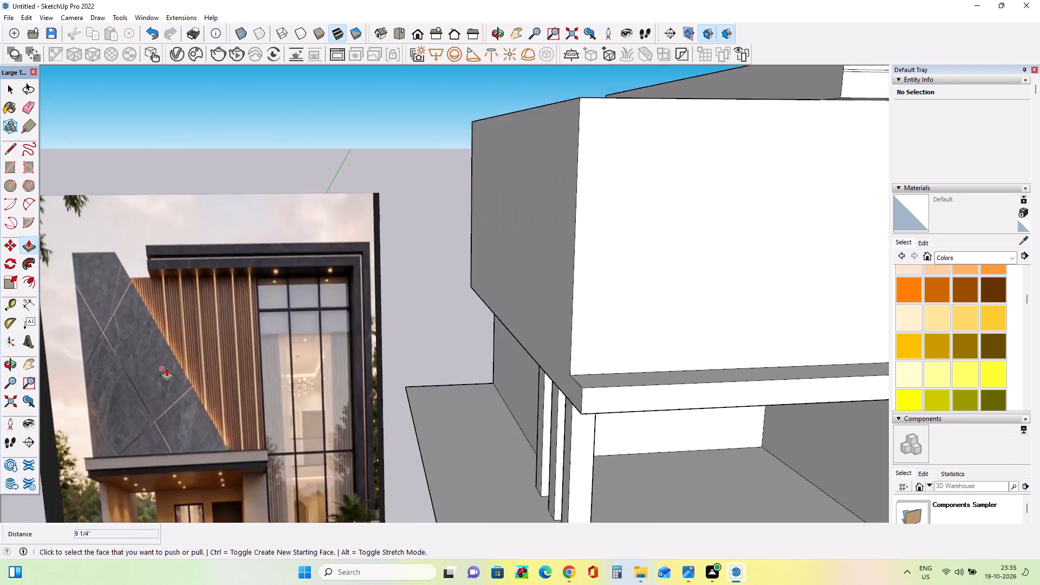
scroll(166, 368, down, 13)
scroll(456, 332, up, 4)
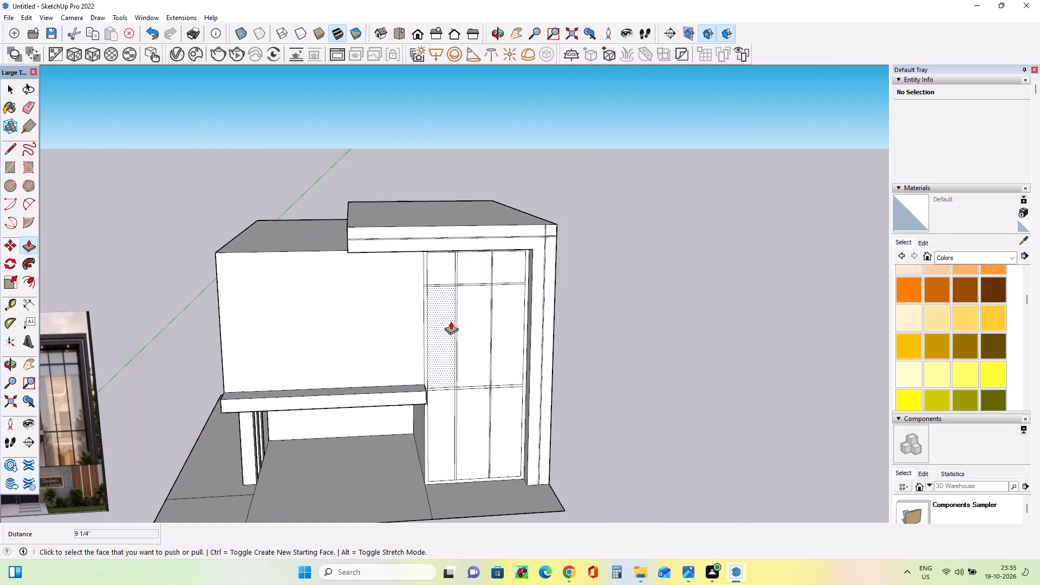
middle_drag(442, 313, 463, 285)
scroll(479, 299, down, 4)
middle_drag(502, 370, 481, 351)
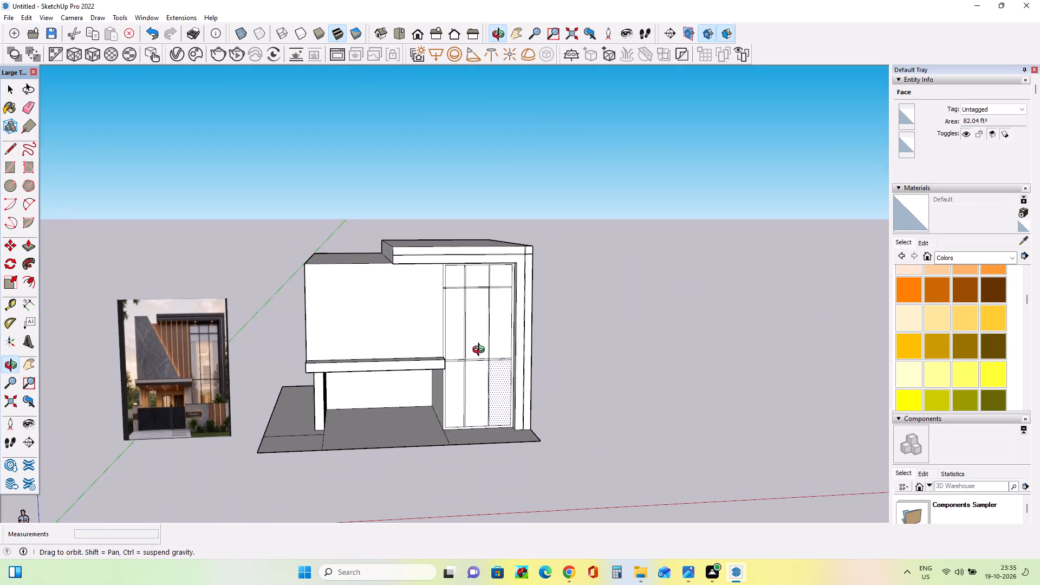
middle_drag(481, 351, 481, 349)
scroll(352, 332, up, 1)
middle_drag(383, 430, 383, 417)
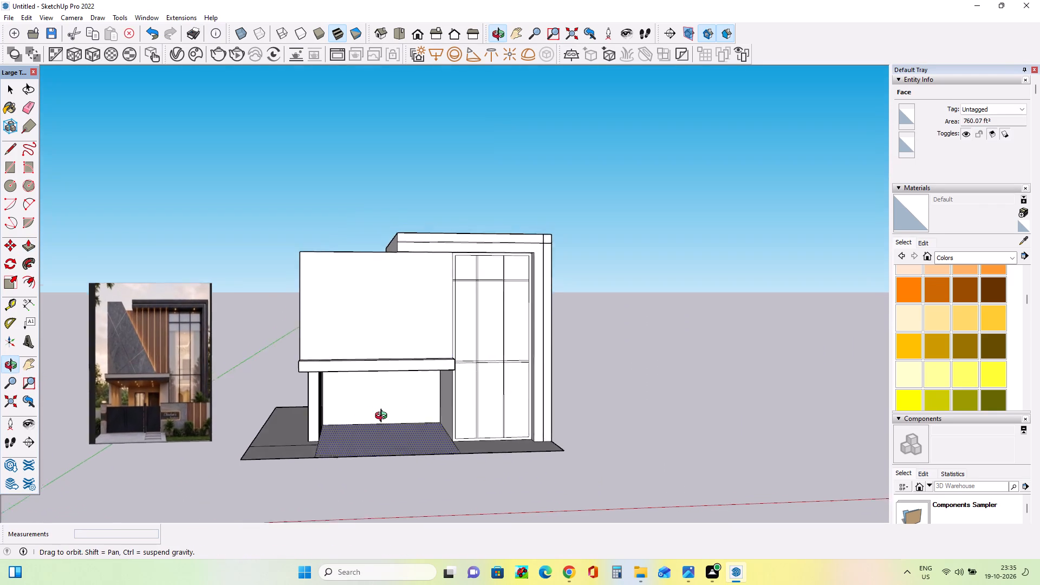
middle_drag(383, 417, 383, 411)
scroll(142, 404, up, 16)
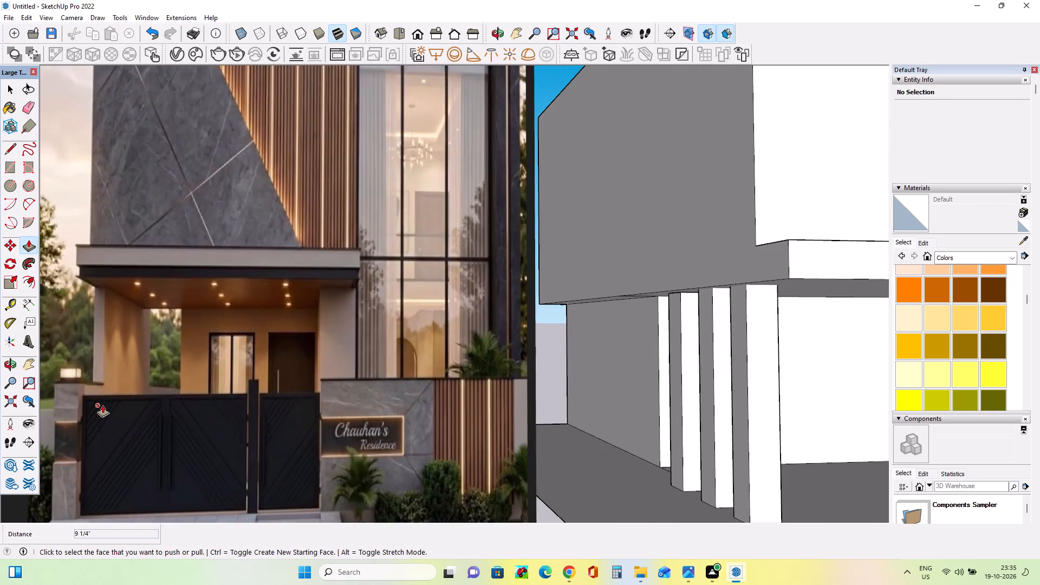
scroll(102, 405, up, 4)
scroll(102, 405, down, 4)
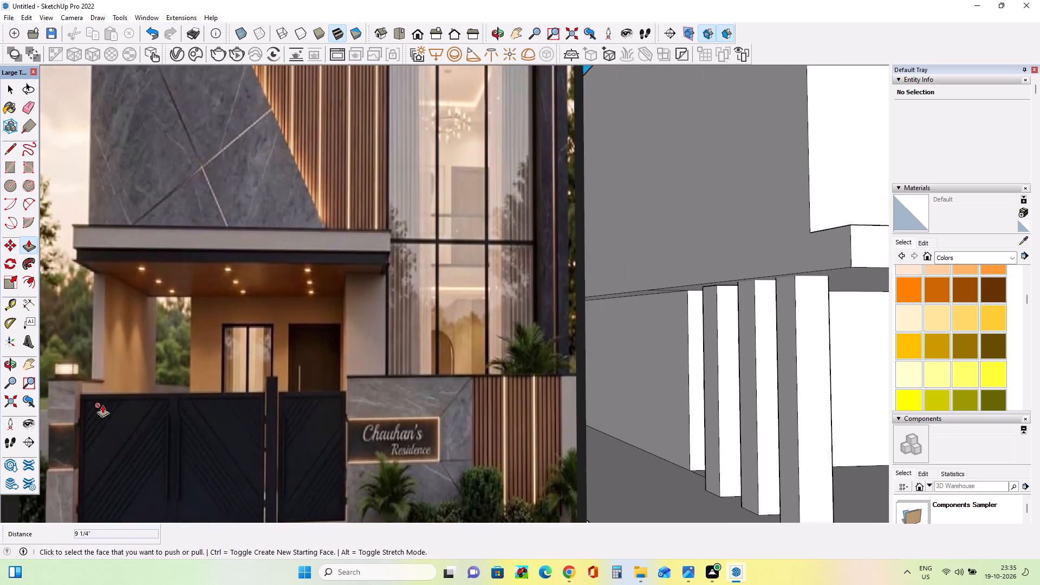
scroll(102, 405, down, 18)
Draw a tall window rectangle about 11' 13/16" high by 5' 2 3/4" wide on the entrance back wall beneath the canopy.
middle_drag(464, 457, 454, 420)
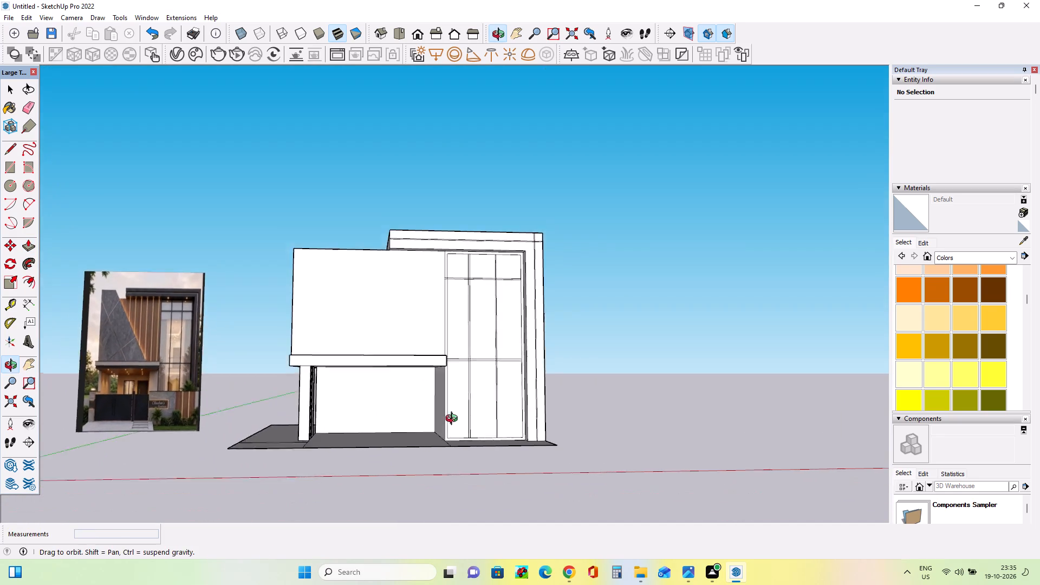
middle_drag(454, 420, 456, 406)
scroll(365, 398, up, 2)
scroll(365, 398, down, 1)
scroll(365, 398, up, 6)
middle_drag(372, 440, 379, 457)
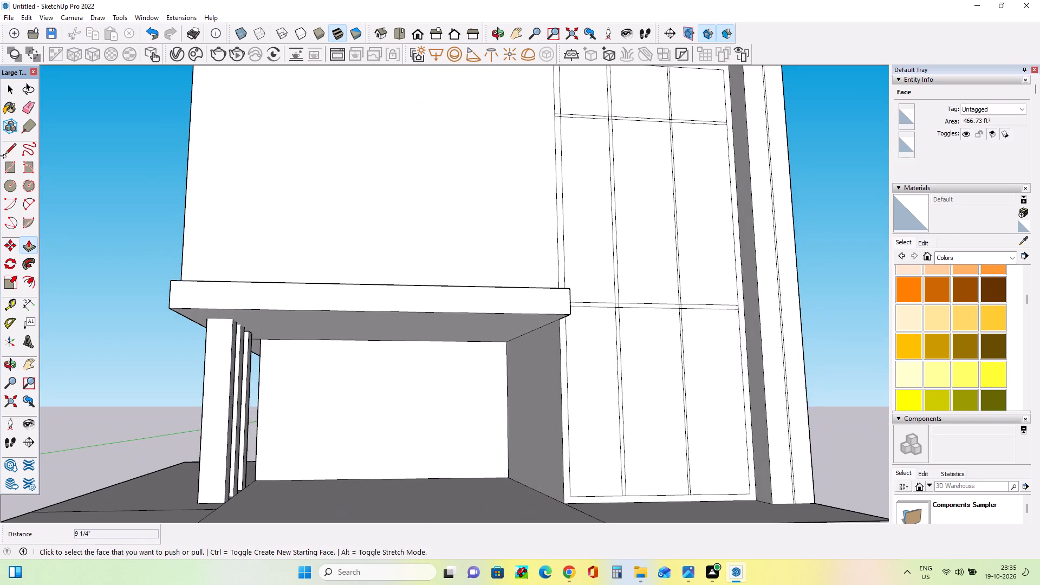
click(7, 169)
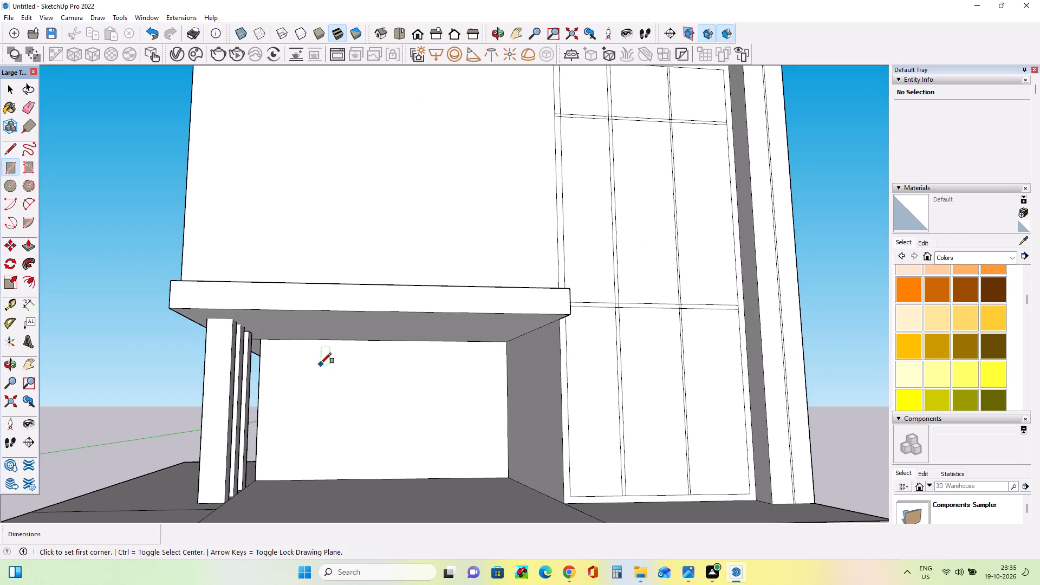
click(318, 362)
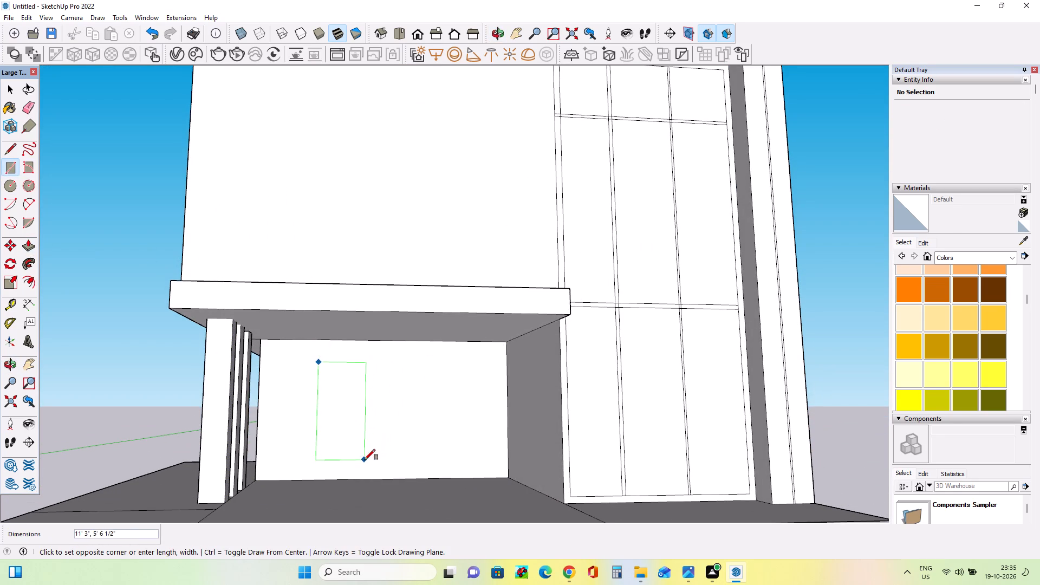
click(362, 458)
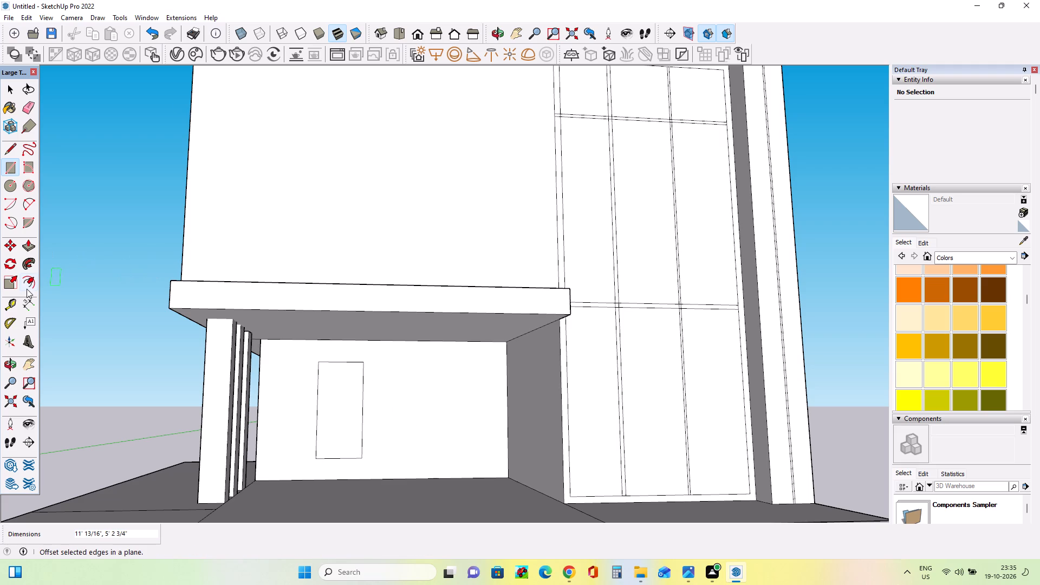
Offset the entrance window outline inward about 2 13/16" to form its frame.
click(27, 282)
click(340, 427)
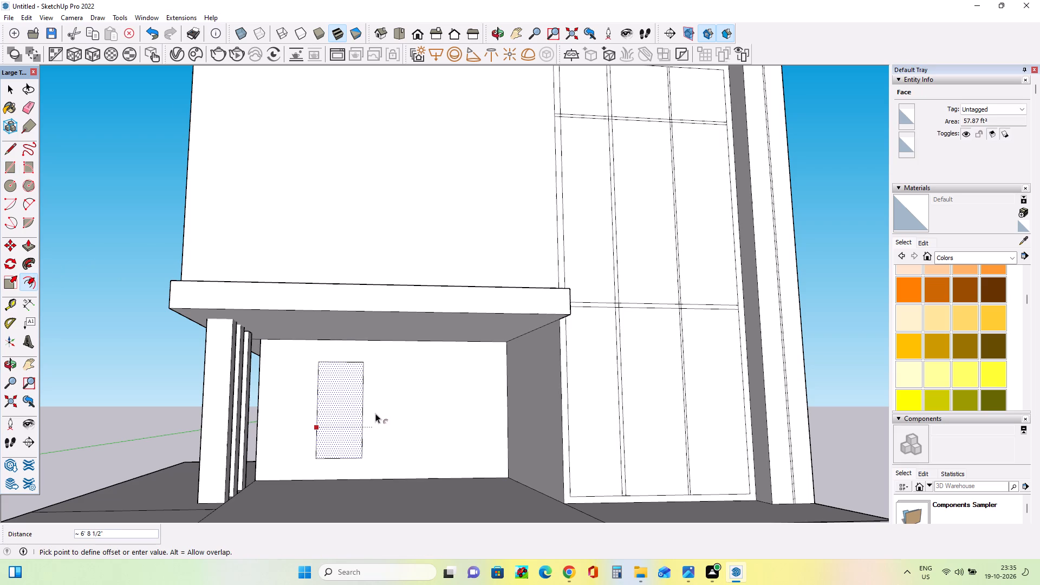
click(320, 419)
Compare the framed entrance window with the window beneath the canopy in the reference image.
scroll(381, 443, down, 4)
middle_drag(385, 452, 394, 480)
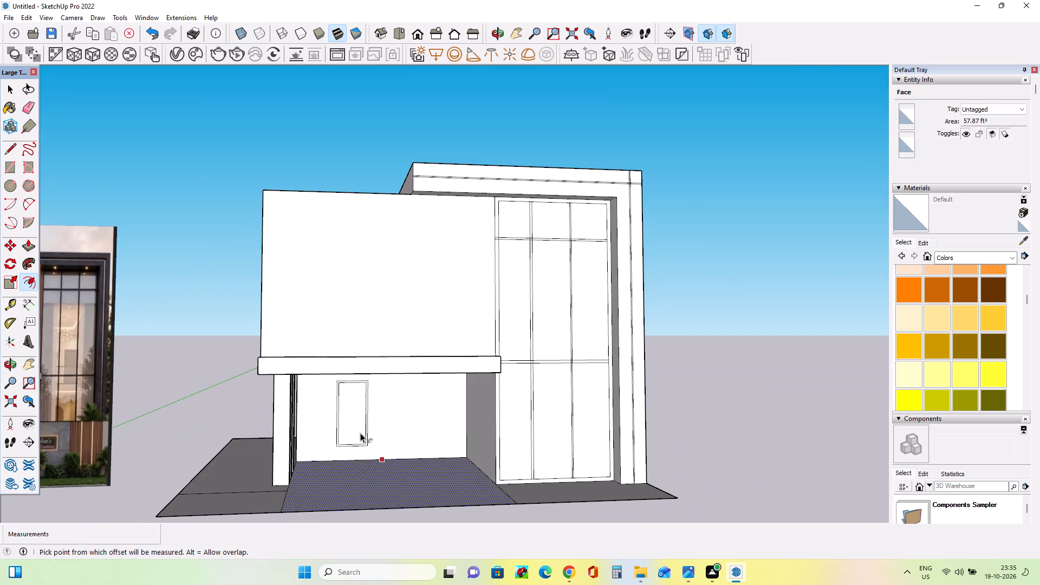
scroll(574, 432, down, 6)
scroll(338, 445, up, 4)
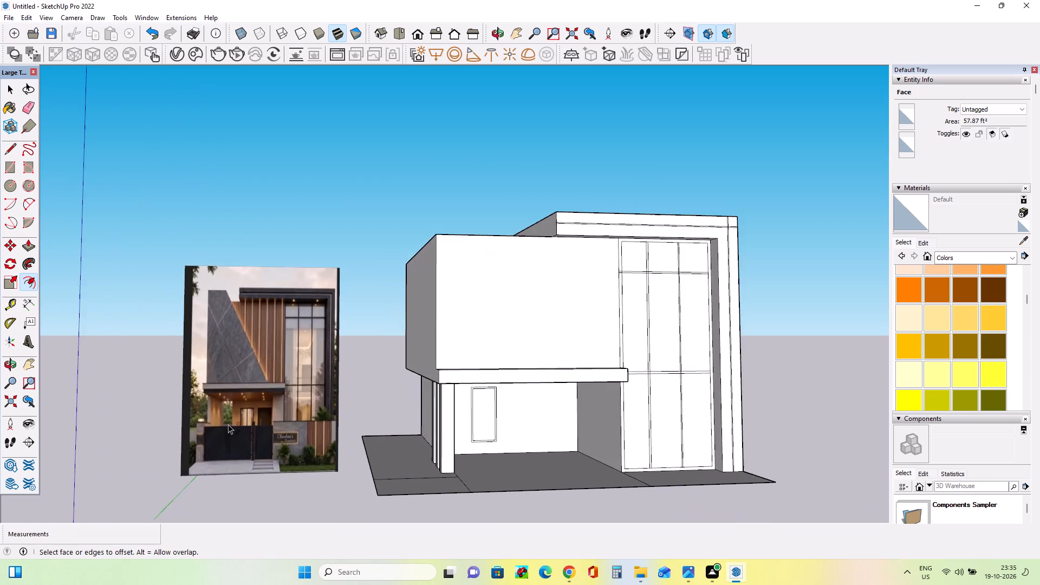
scroll(229, 421, up, 14)
scroll(229, 421, down, 13)
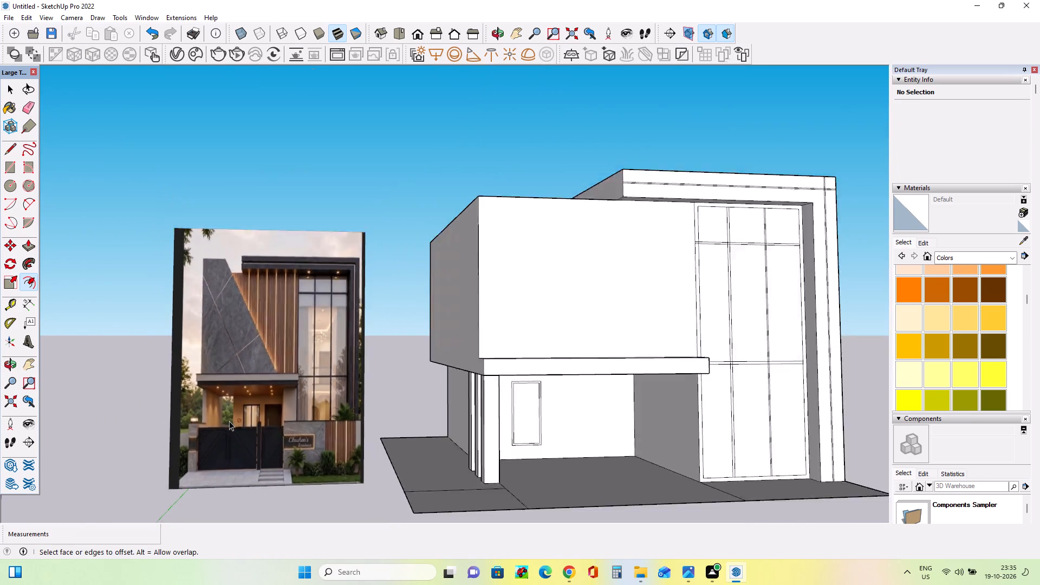
scroll(229, 421, down, 7)
Draw a narrow vertical mullion rectangle down the middle of the entrance window, from the inner frame's top edge to its bottom edge.
middle_drag(569, 416, 537, 385)
scroll(438, 408, up, 9)
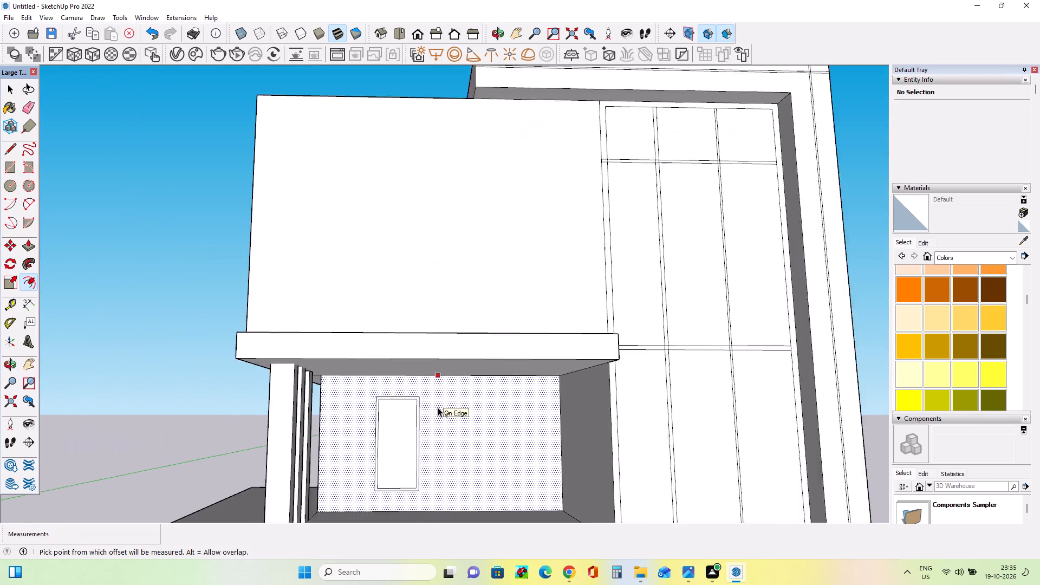
middle_drag(438, 411, 445, 425)
click(11, 158)
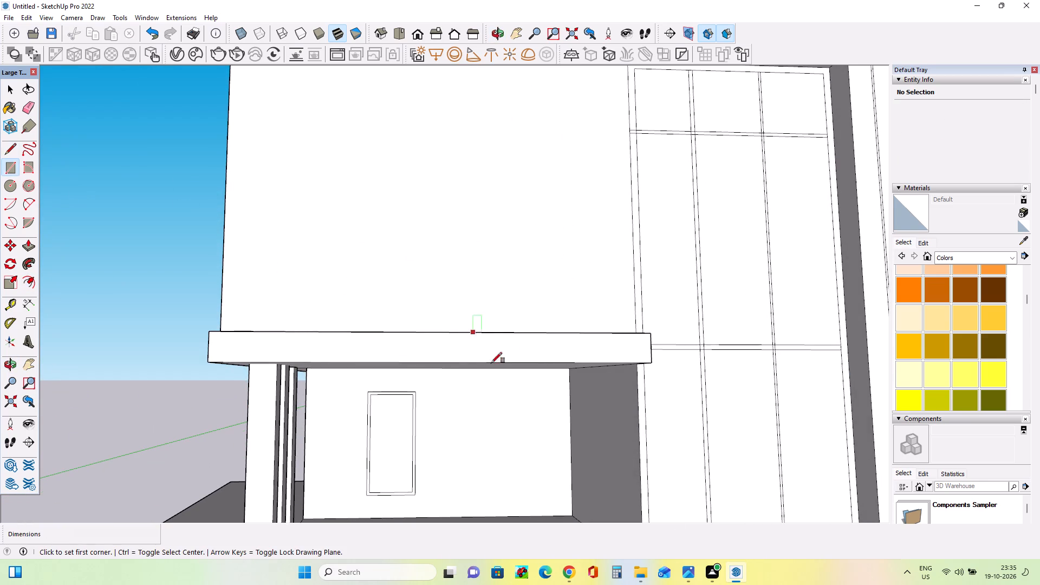
drag(394, 394, 392, 408)
scroll(399, 508, up, 11)
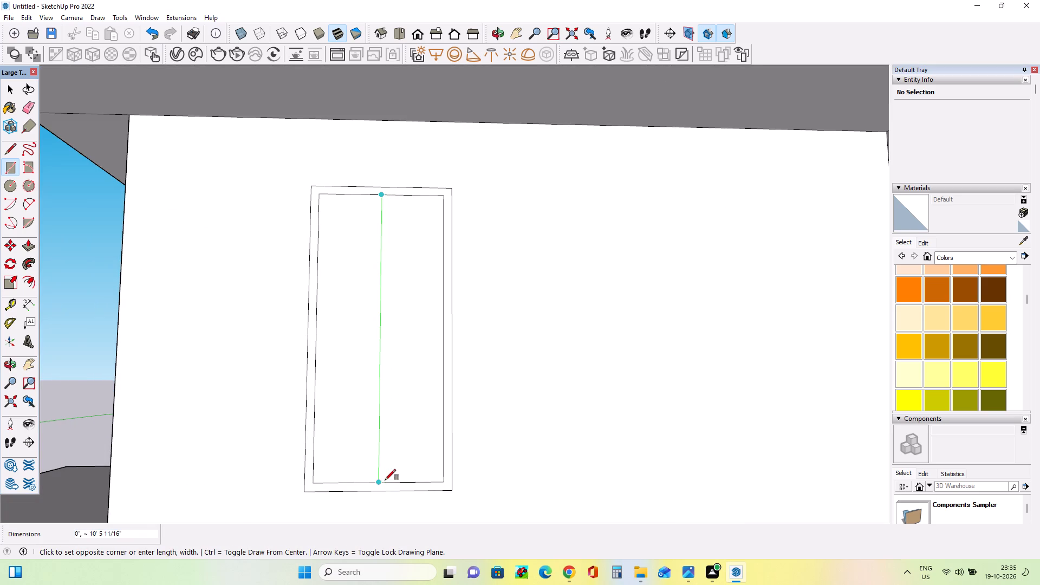
click(386, 480)
Paint the entrance window's frame and central mullion with the Asphalt New material from Asphalt and Concrete.
scroll(359, 426, down, 12)
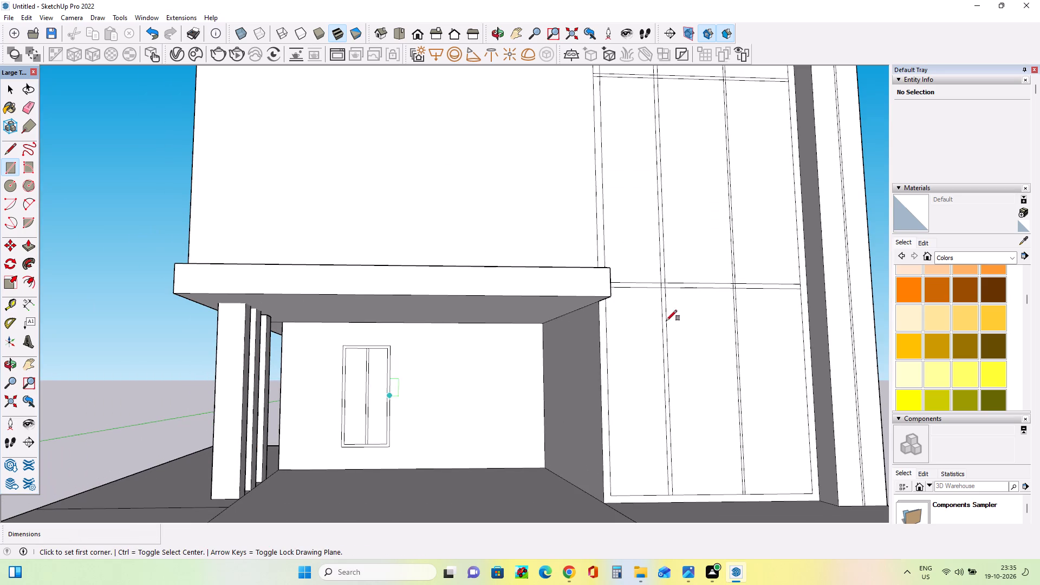
click(986, 257)
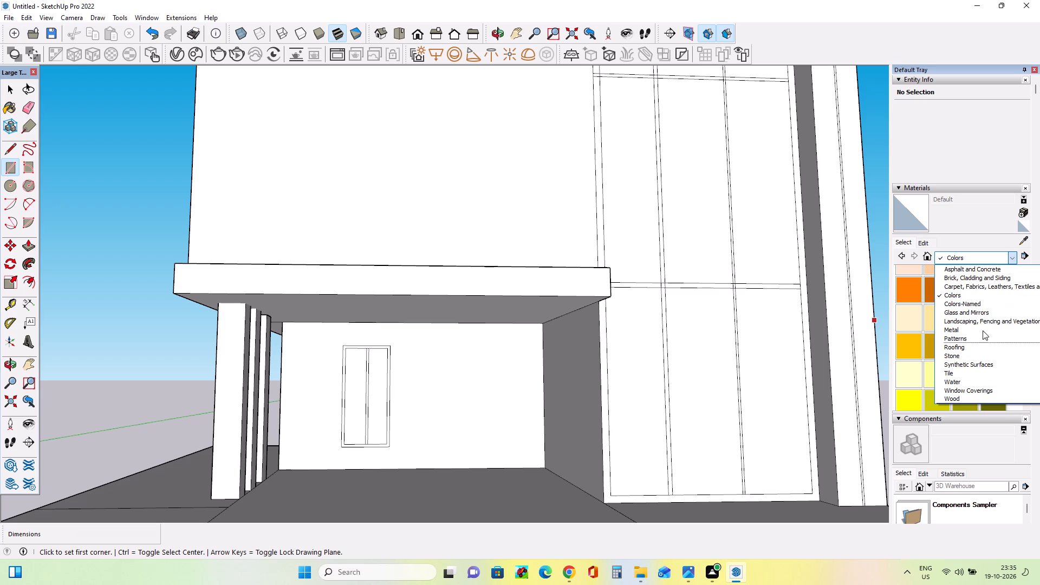
click(977, 269)
click(907, 285)
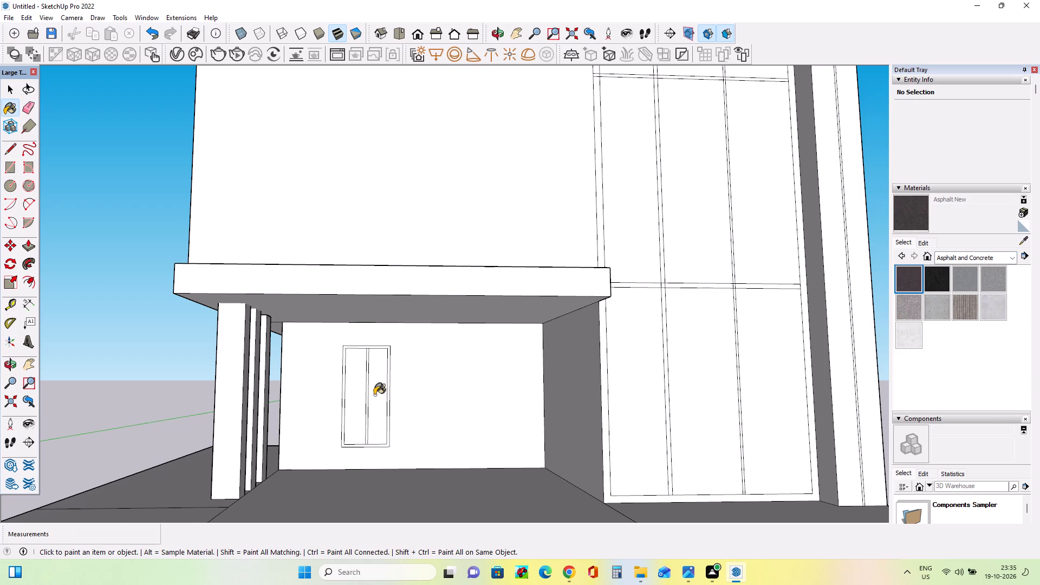
scroll(381, 388, up, 9)
click(398, 382)
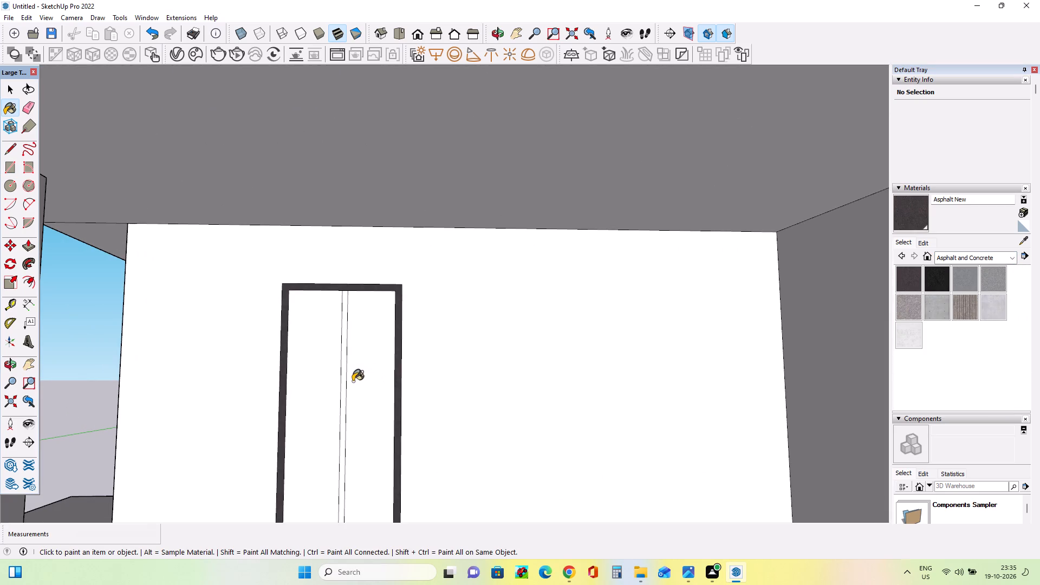
click(341, 381)
click(347, 381)
click(344, 380)
Paint the outer frame of the tall facade window with Asphalt New.
scroll(343, 380, down, 14)
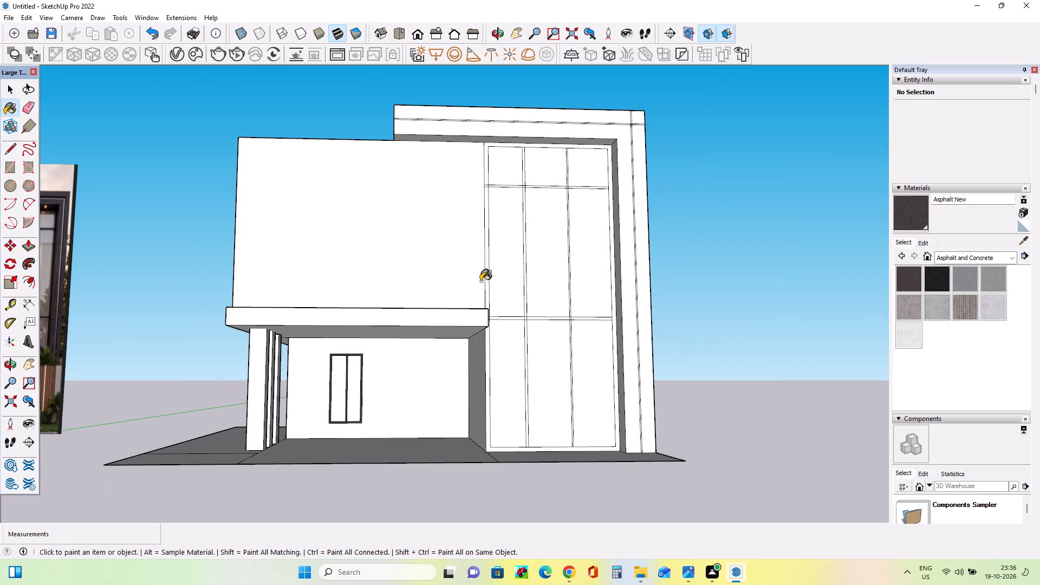
scroll(479, 270, up, 3)
click(491, 272)
click(487, 140)
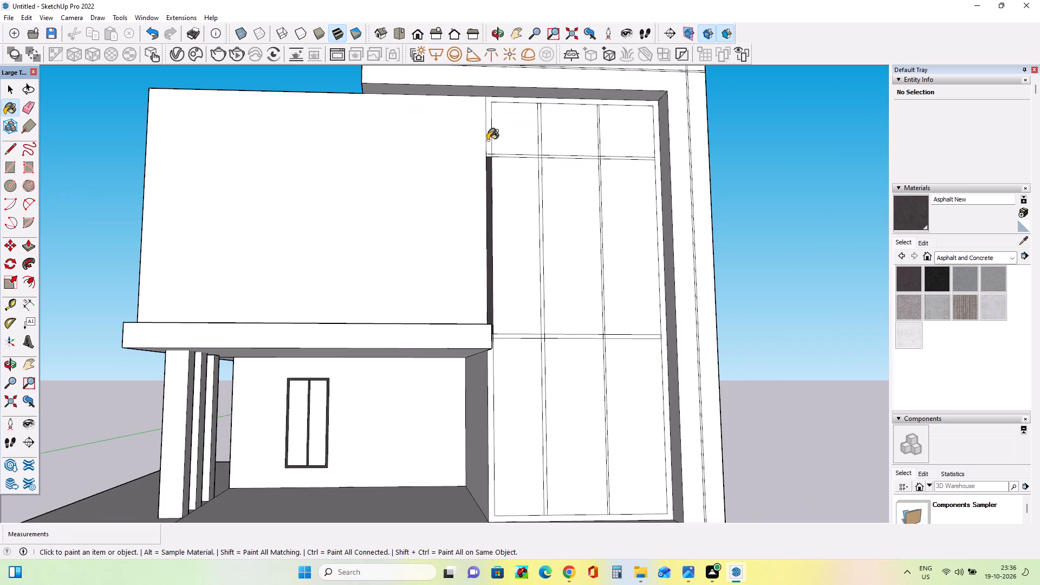
Paint the tall window's first vertical mullion with Asphalt New, from the top frame down to the lower crossbar.
click(539, 157)
scroll(537, 153, up, 2)
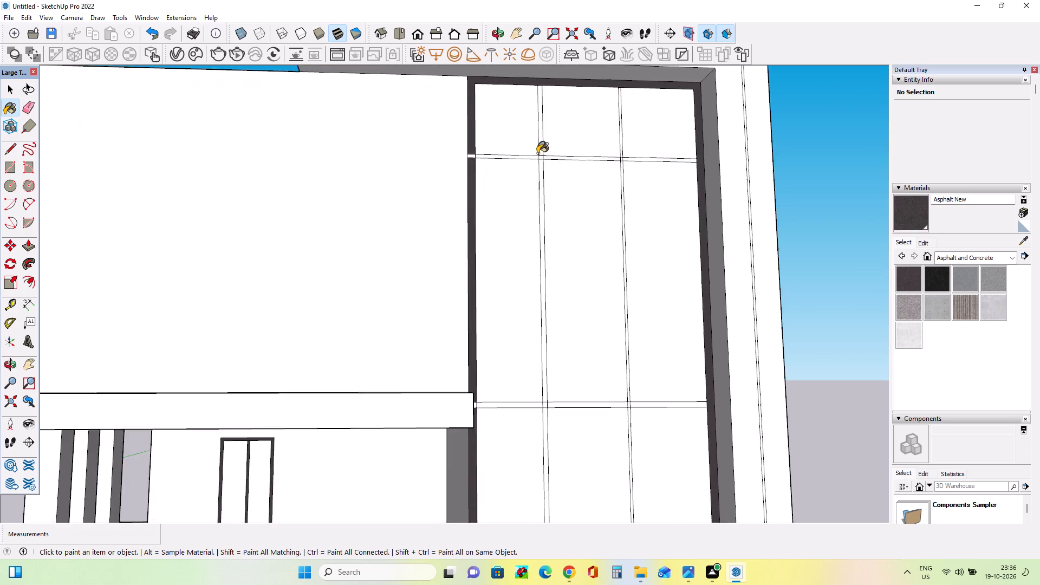
scroll(537, 153, up, 4)
click(541, 152)
click(541, 160)
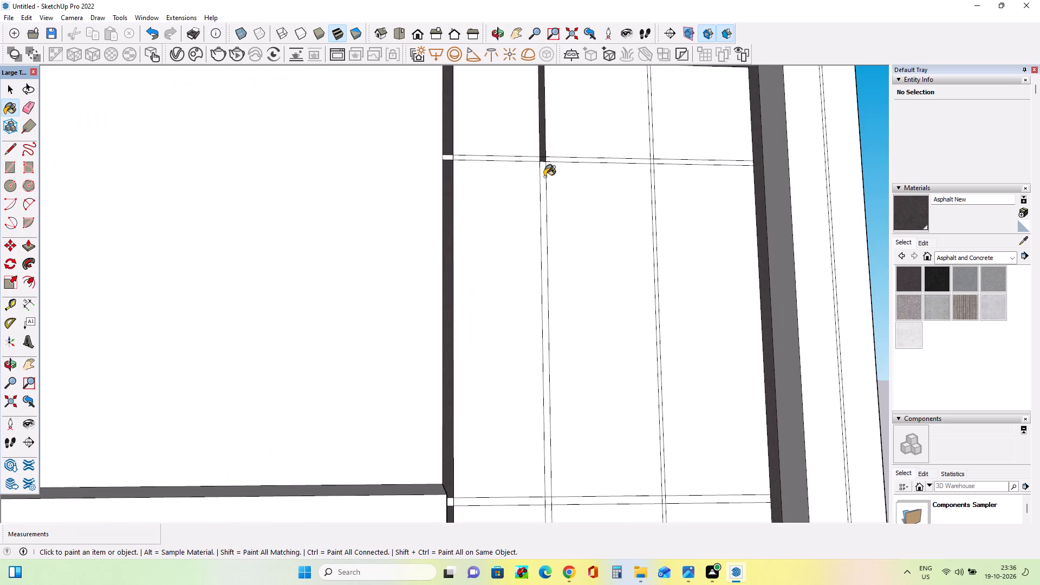
click(543, 177)
Paint the tall window's upper horizontal crossbar with Asphalt New across all three bays, including its junction with the outer frame.
click(516, 160)
click(517, 158)
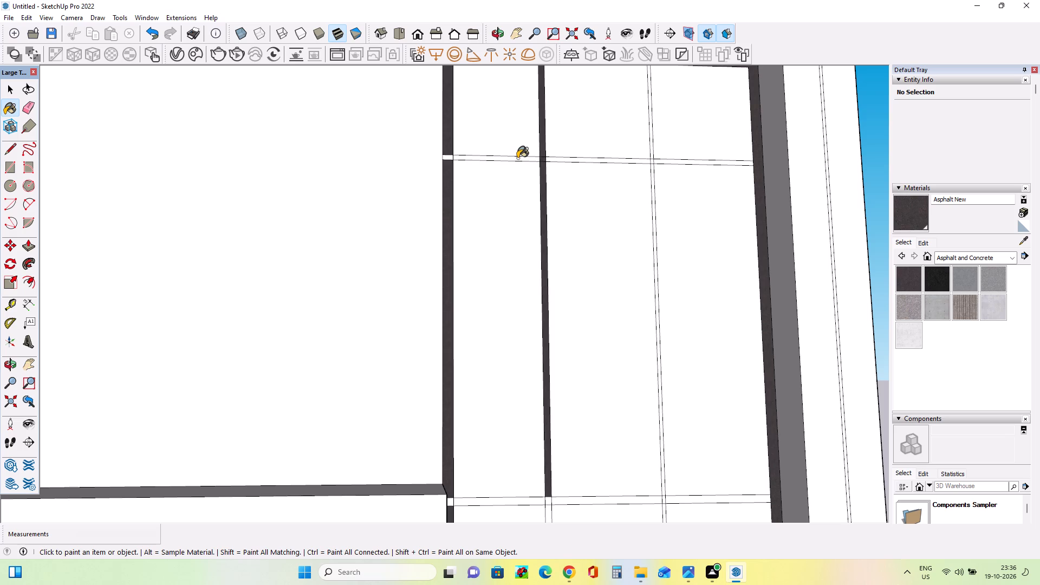
click(445, 157)
click(621, 161)
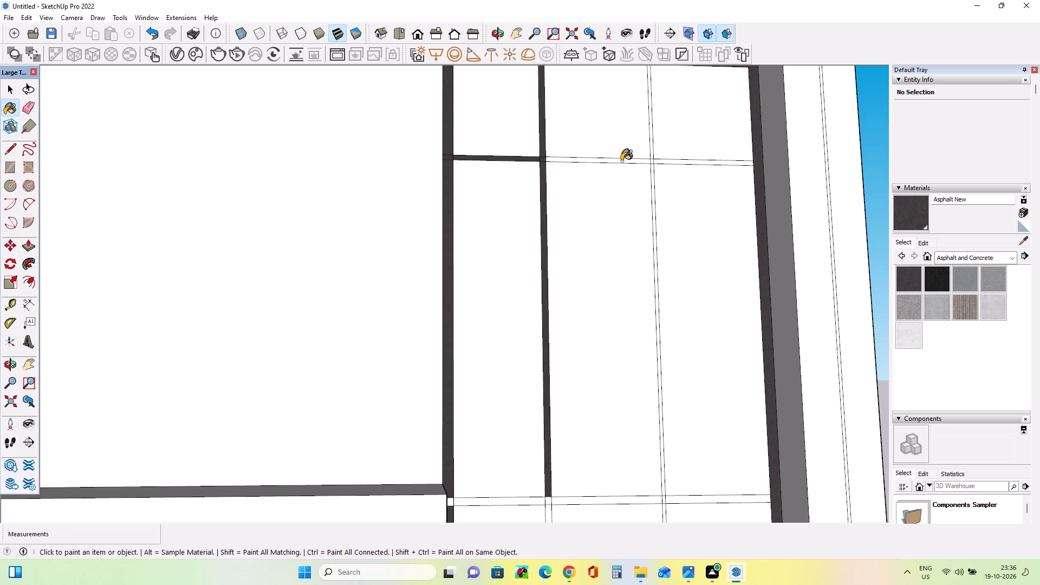
scroll(653, 159, up, 4)
click(653, 159)
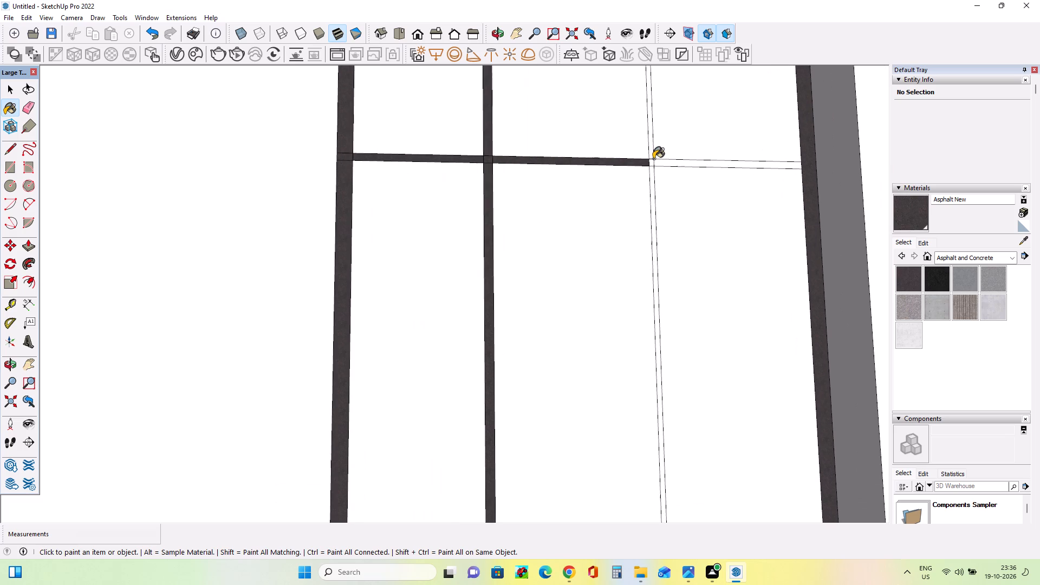
click(663, 165)
Paint the tall window's second vertical mullion with Asphalt New, from the top frame down to the lower crossbar.
click(651, 164)
click(651, 153)
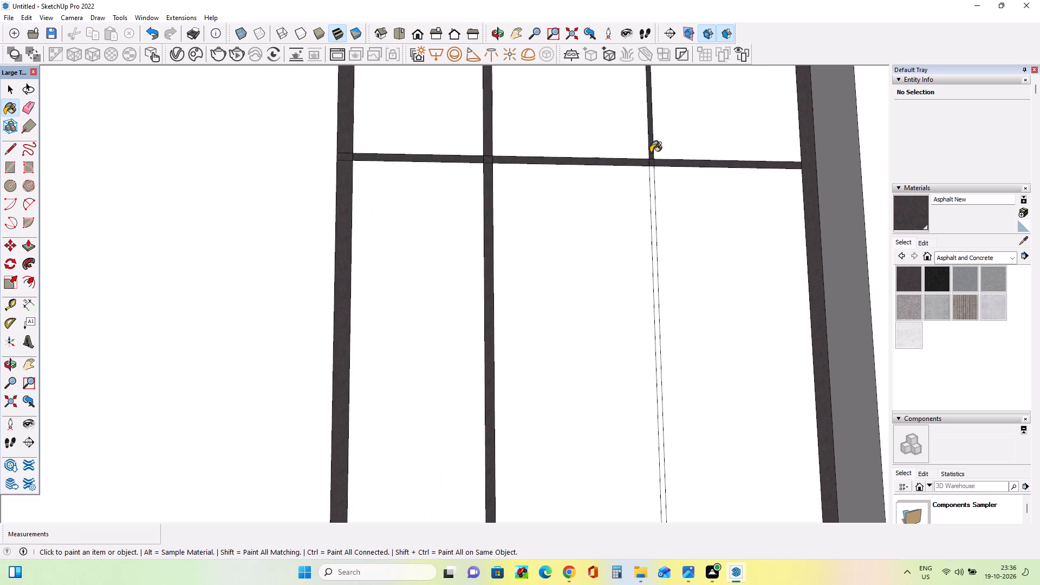
click(652, 186)
Paint the first bay of the tall window's lower crossbar, its end junctions and the first mullion's bottom segment with Asphalt New.
scroll(633, 185, down, 10)
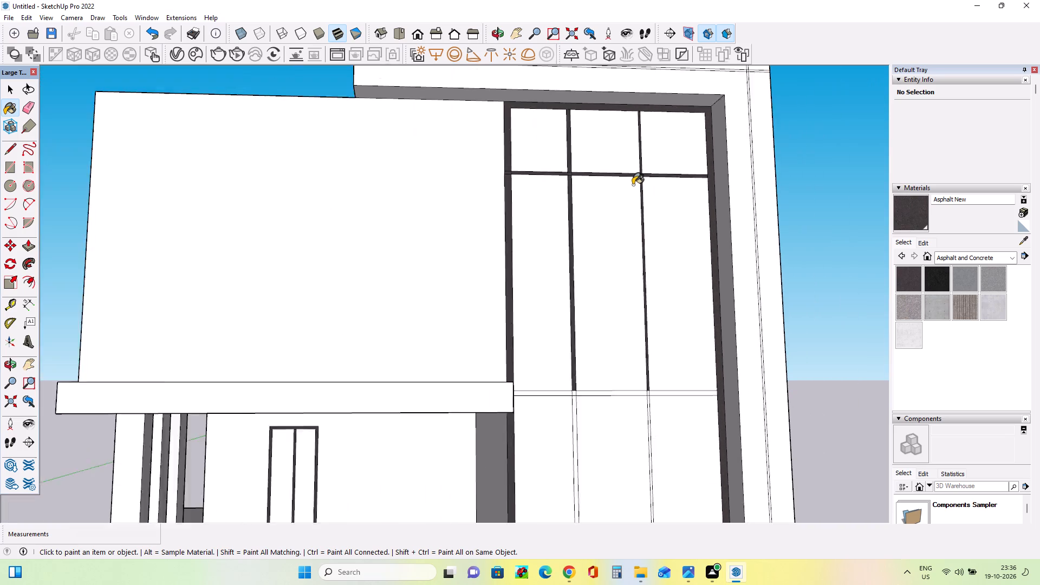
scroll(633, 185, down, 5)
scroll(633, 188, up, 1)
scroll(633, 190, down, 1)
scroll(615, 399, up, 10)
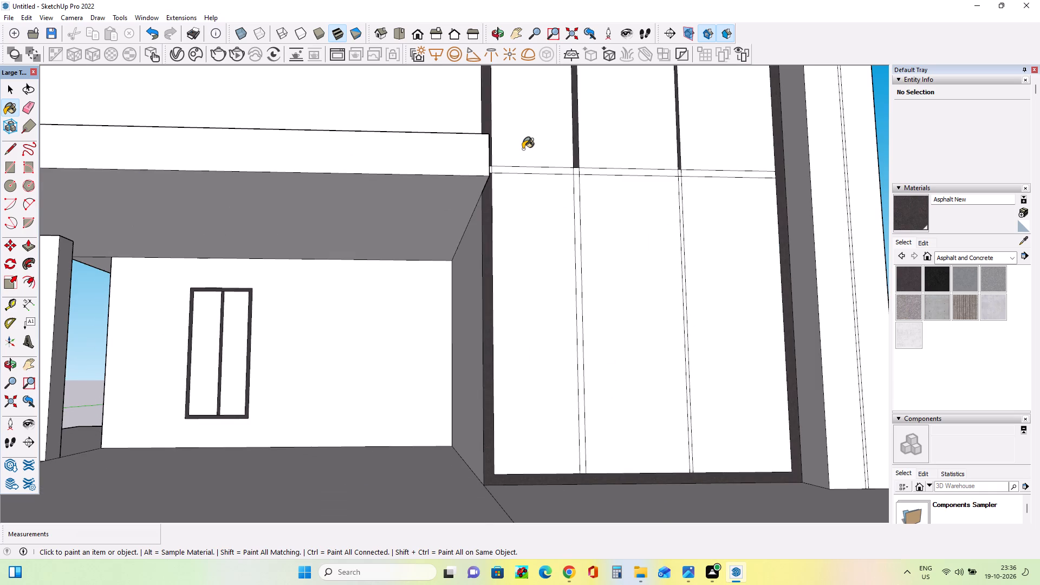
click(523, 147)
scroll(476, 145, up, 7)
click(476, 146)
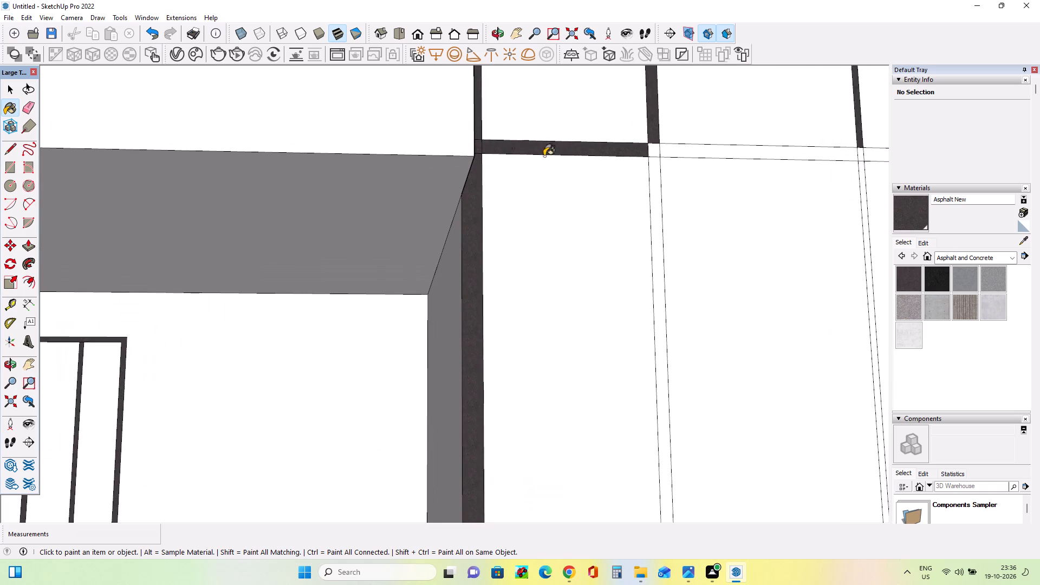
click(651, 151)
click(656, 197)
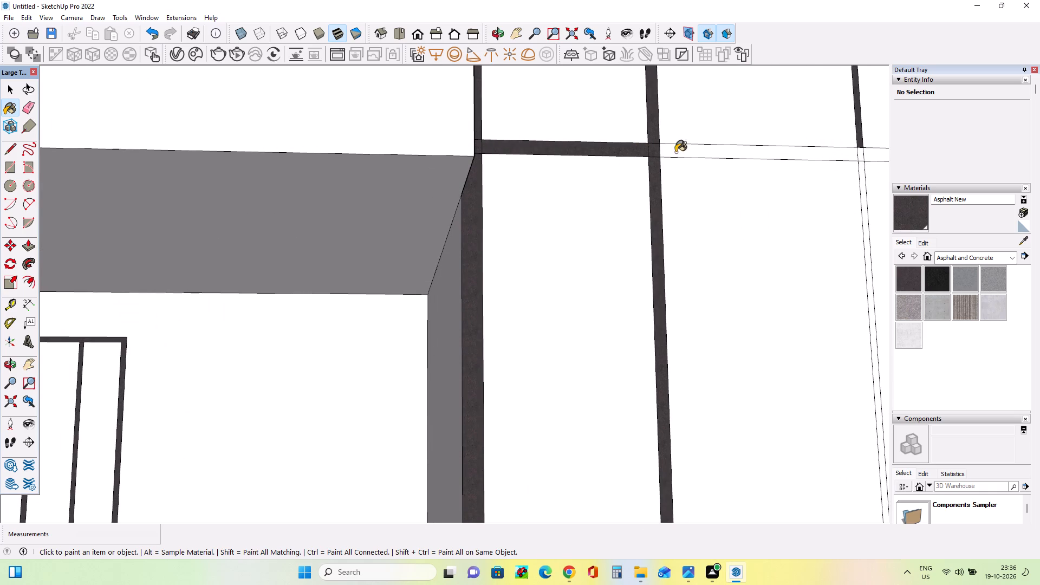
Paint the lower crossbar's remaining two bays, the second mullion's bottom segment and their junction with Asphalt New.
click(675, 152)
scroll(561, 179, down, 11)
scroll(690, 153, up, 8)
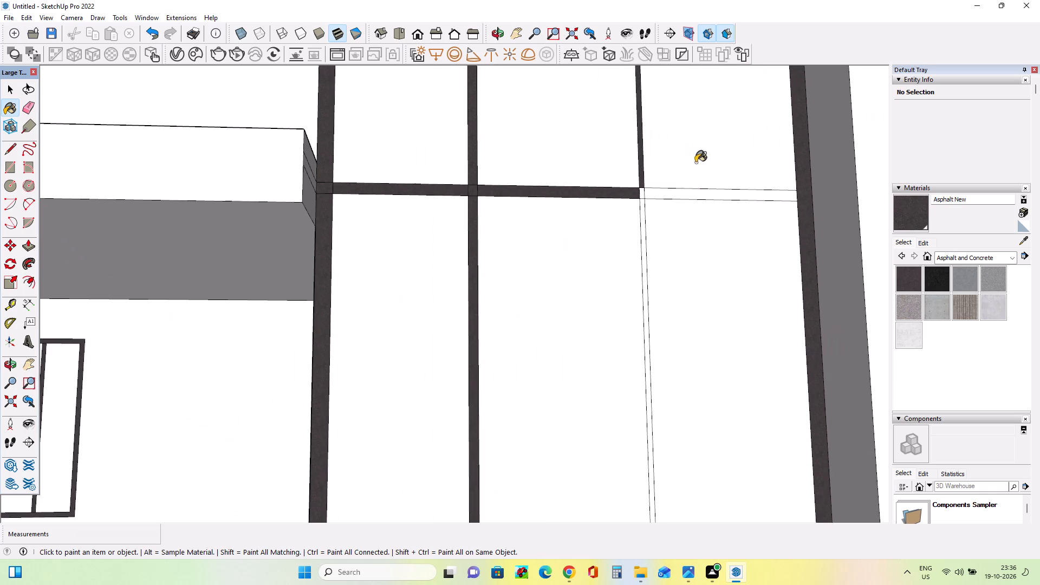
click(691, 193)
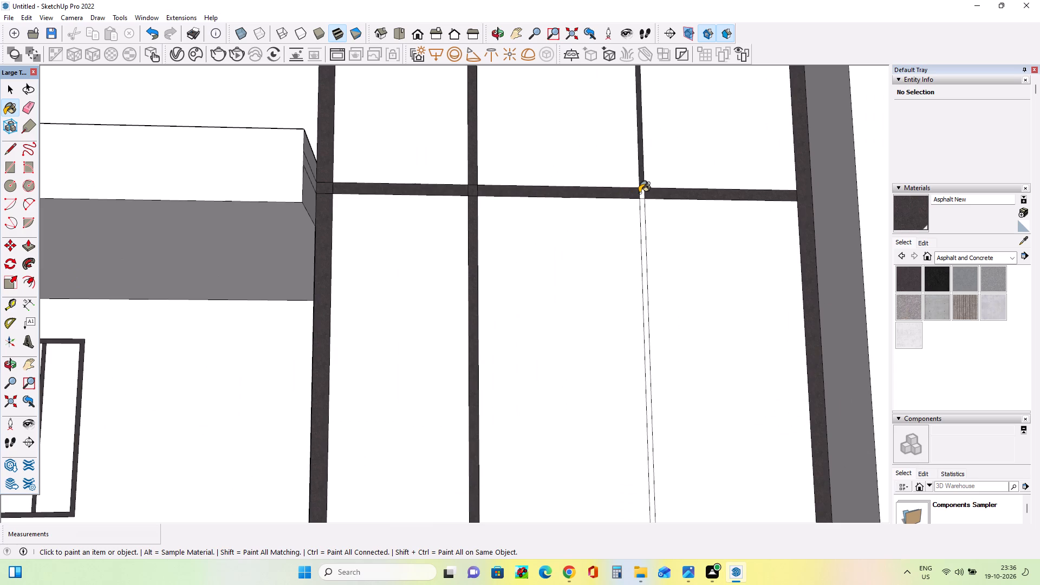
click(640, 193)
scroll(640, 218, up, 4)
click(643, 210)
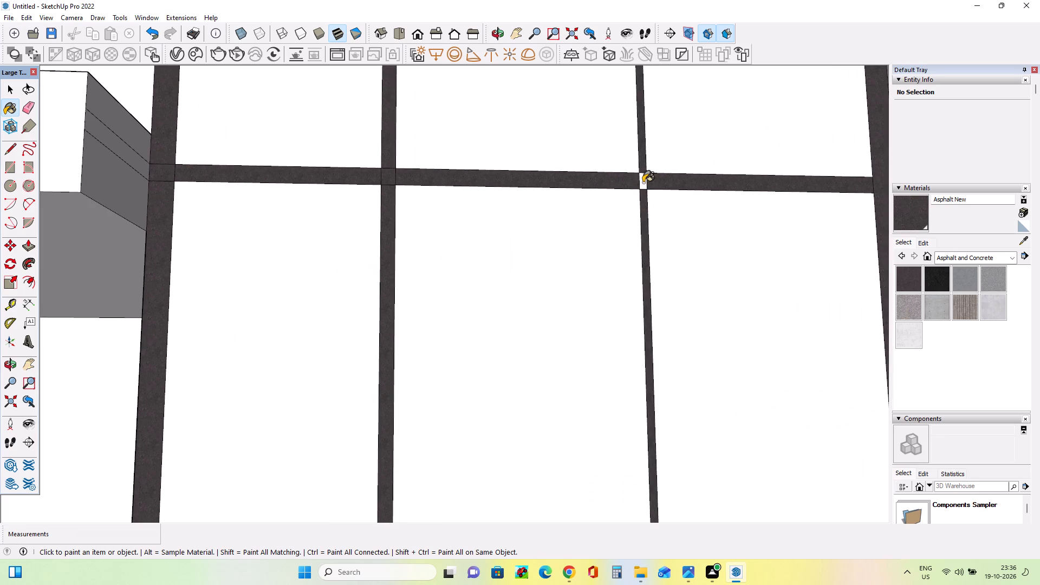
click(643, 183)
Examine the entrance, gate and boundary wall area in the reference image against the modelled porch and tall window.
scroll(599, 226, down, 7)
scroll(599, 226, down, 14)
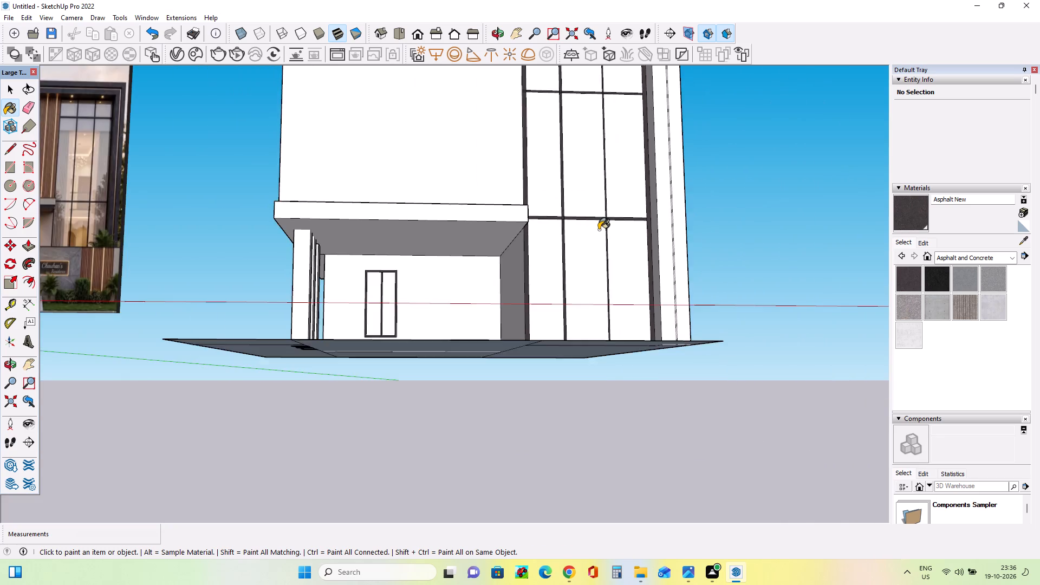
scroll(599, 230, down, 6)
middle_drag(602, 232, 609, 285)
scroll(539, 255, up, 4)
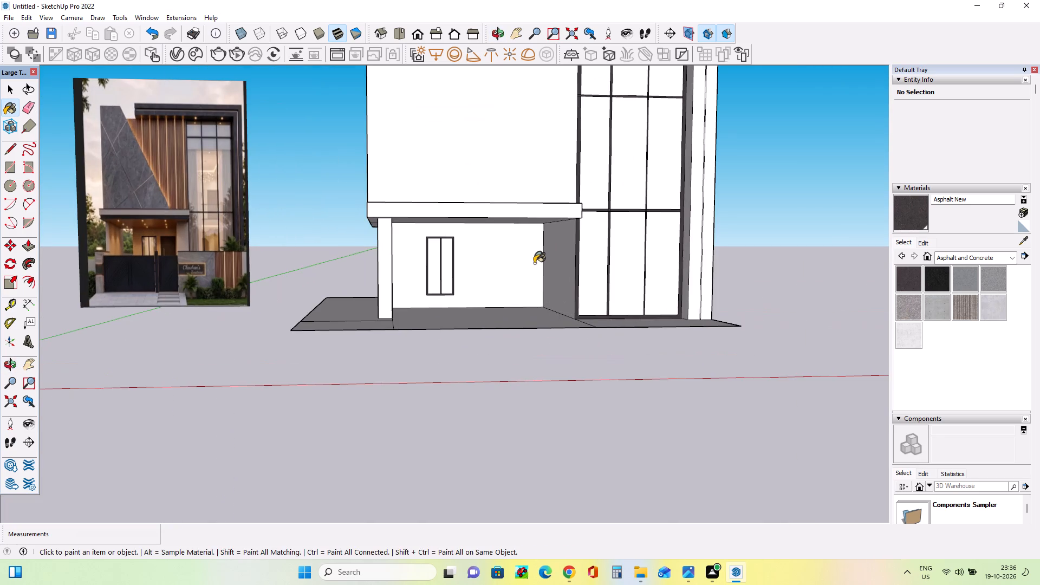
middle_drag(539, 279, 577, 272)
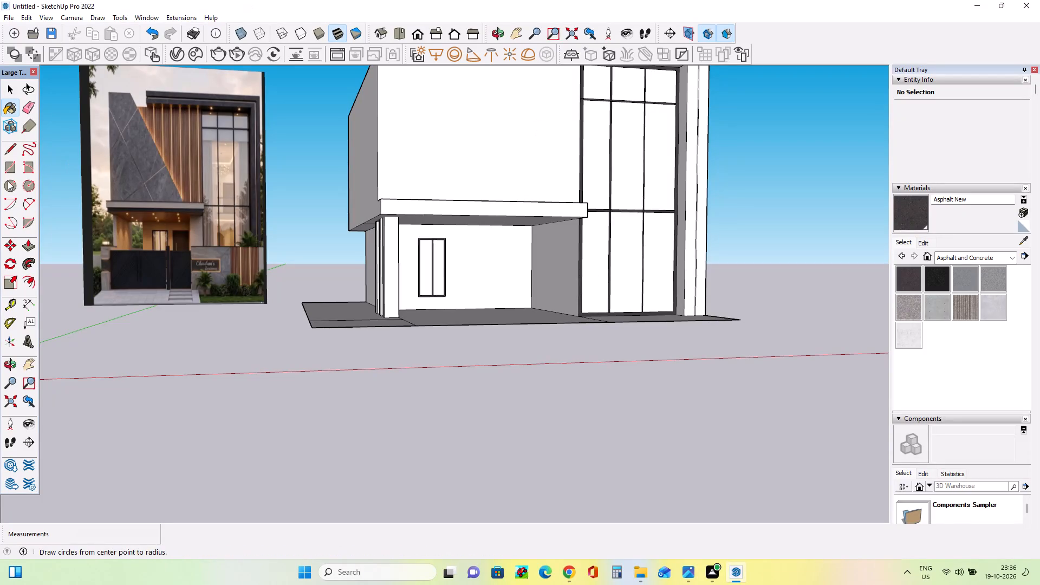
click(9, 168)
middle_drag(357, 287, 362, 292)
scroll(154, 239, up, 10)
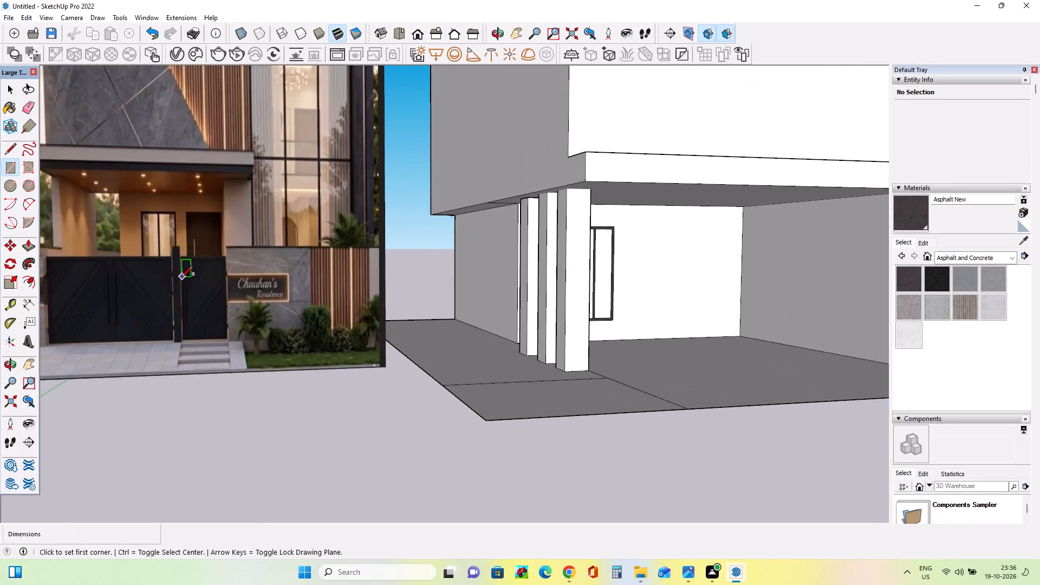
scroll(182, 277, up, 7)
scroll(189, 281, down, 17)
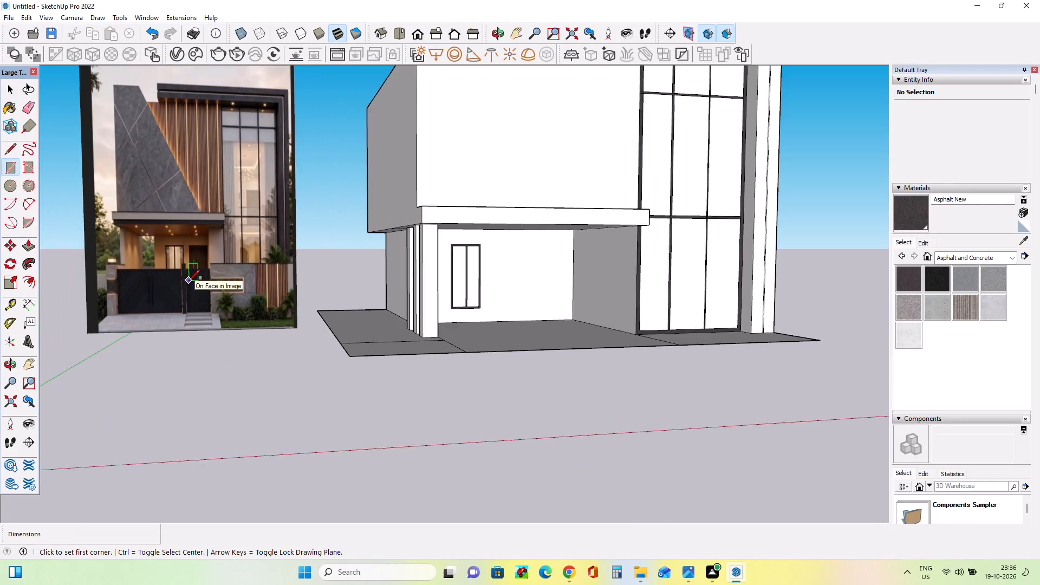
scroll(189, 281, down, 1)
middle_drag(291, 284, 248, 298)
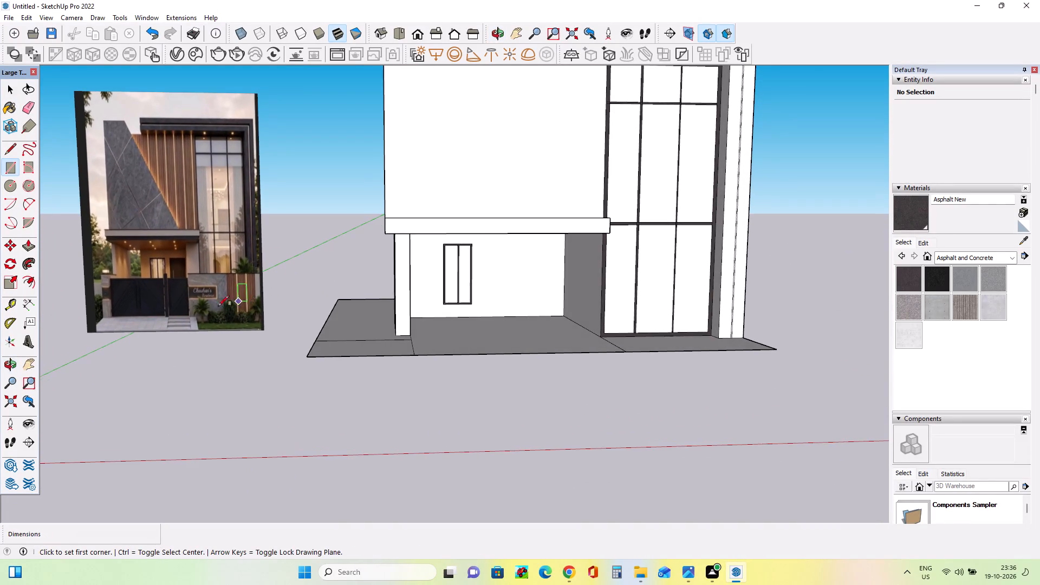
middle_drag(204, 306, 215, 296)
scroll(192, 276, up, 2)
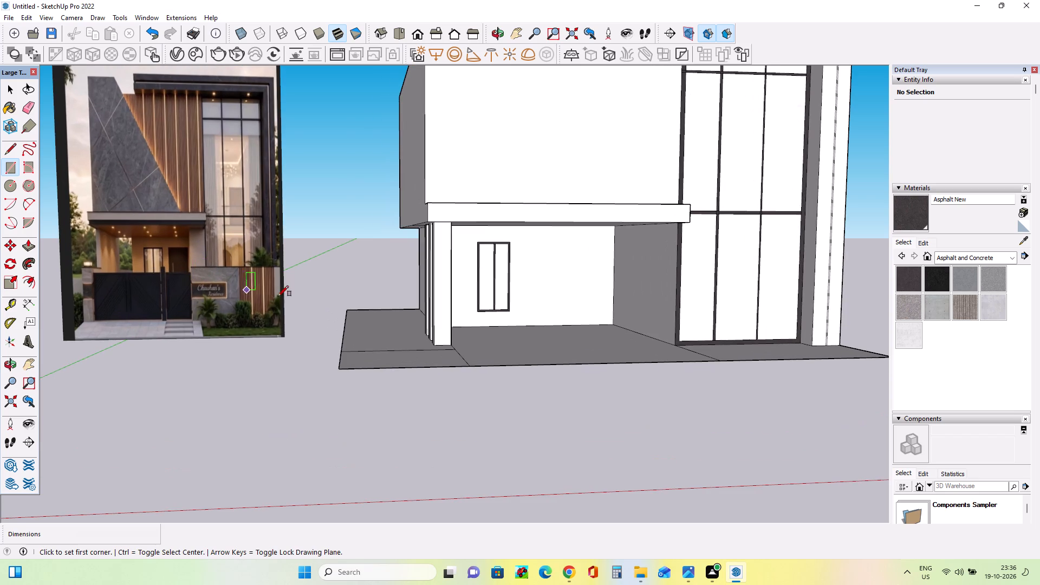
middle_drag(296, 300, 304, 294)
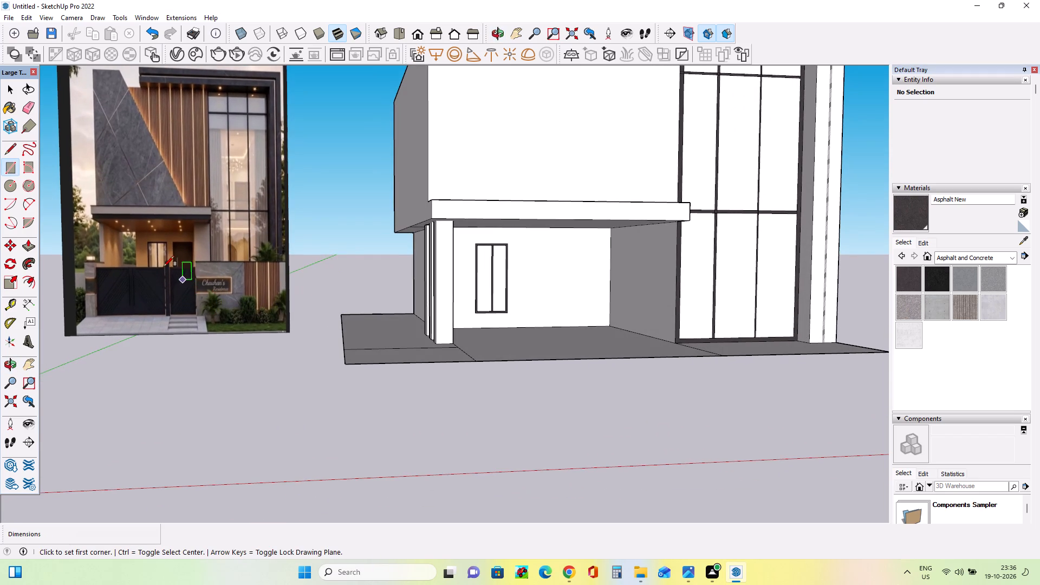
scroll(164, 266, up, 8)
middle_drag(196, 272, 205, 291)
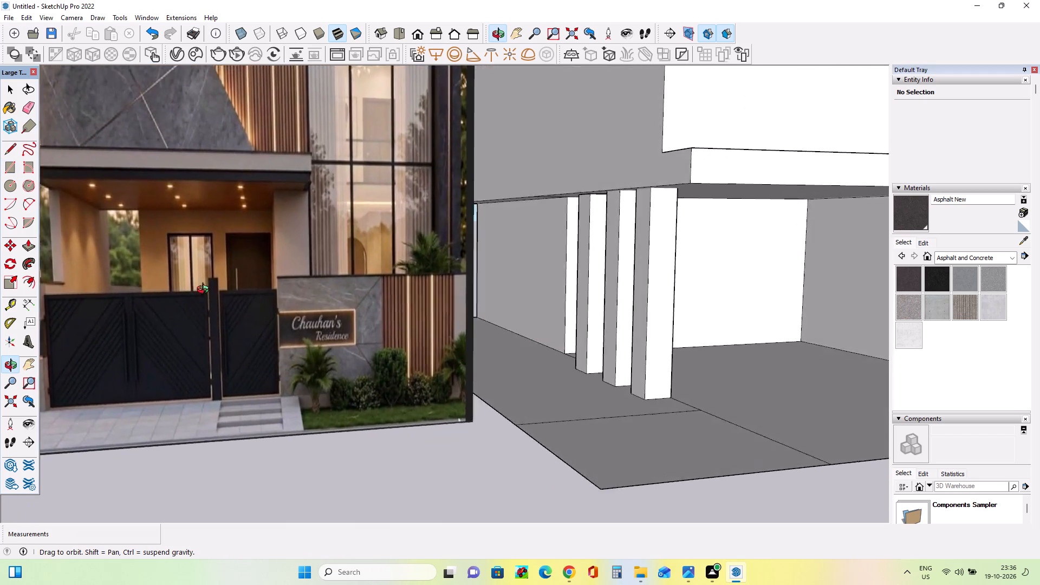
middle_drag(205, 291, 196, 295)
scroll(195, 295, down, 5)
middle_drag(196, 313, 179, 304)
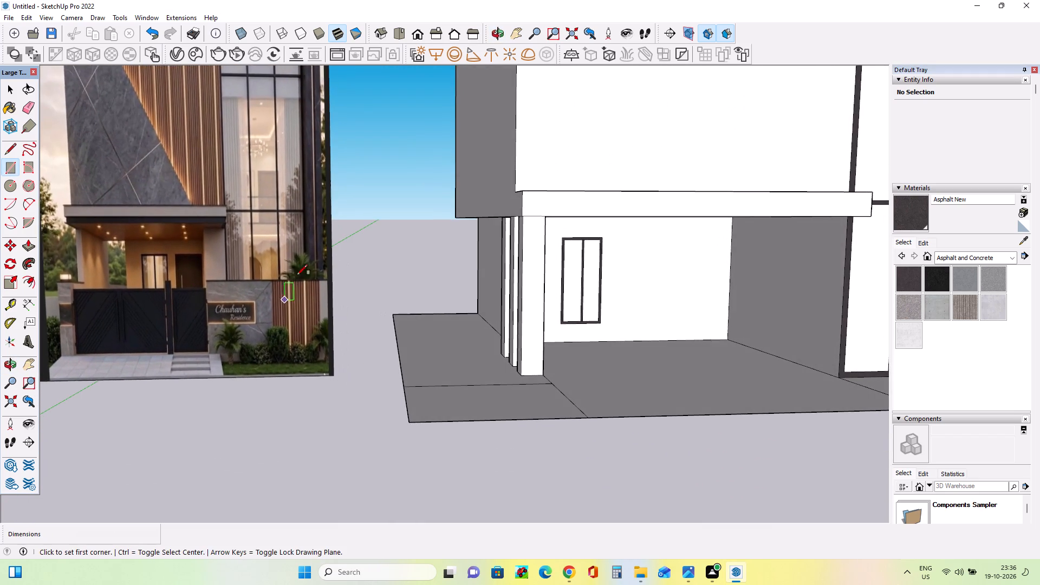
scroll(289, 268, down, 4)
Draw a rectangle on the porch's side wall beside the tall window, from the canopy's underside down to the floor.
middle_drag(676, 369, 678, 382)
middle_drag(677, 326, 693, 239)
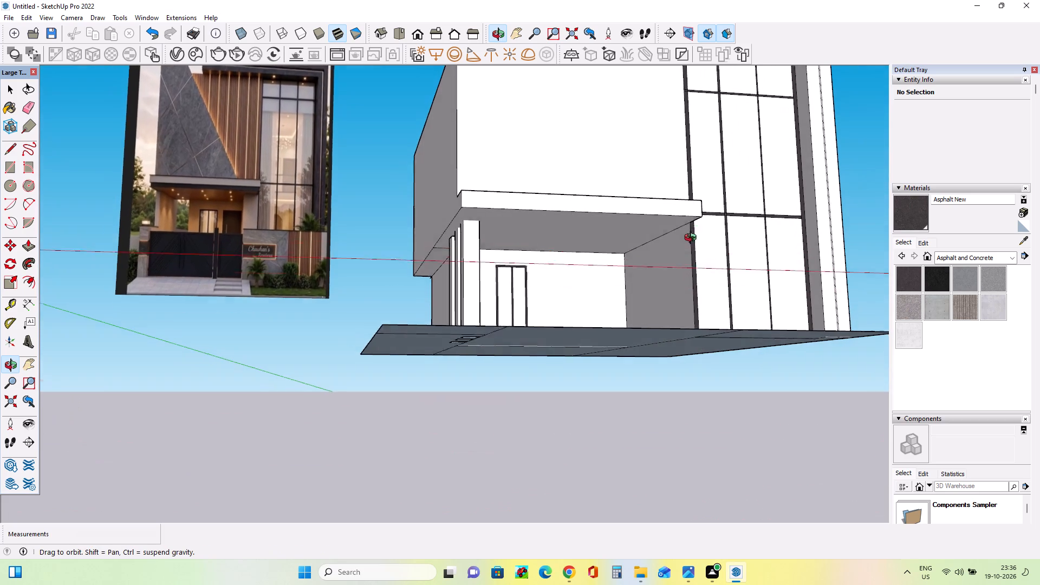
middle_drag(693, 239, 693, 240)
click(688, 225)
middle_drag(672, 322, 702, 406)
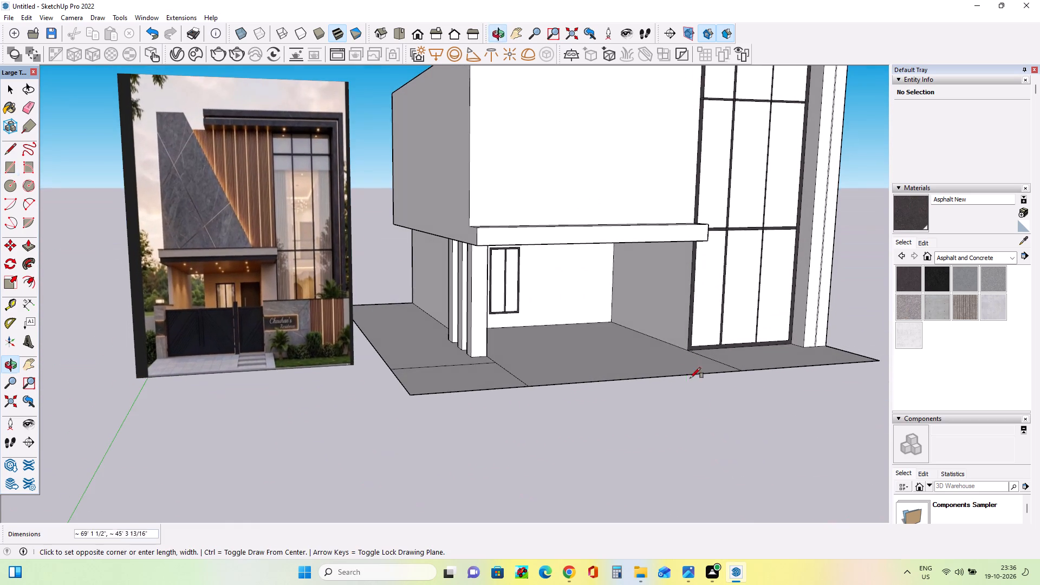
click(674, 341)
middle_drag(677, 368, 653, 383)
Push/Pull the new side-wall rectangle about 2' 9 3/16" into the porch to form a pier under the canopy.
click(28, 249)
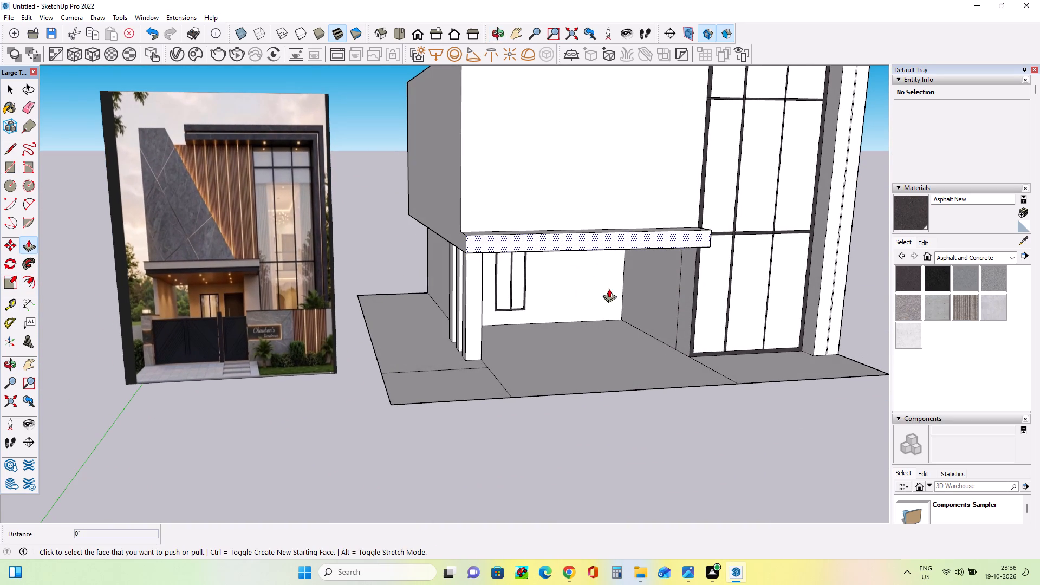
click(680, 307)
click(662, 309)
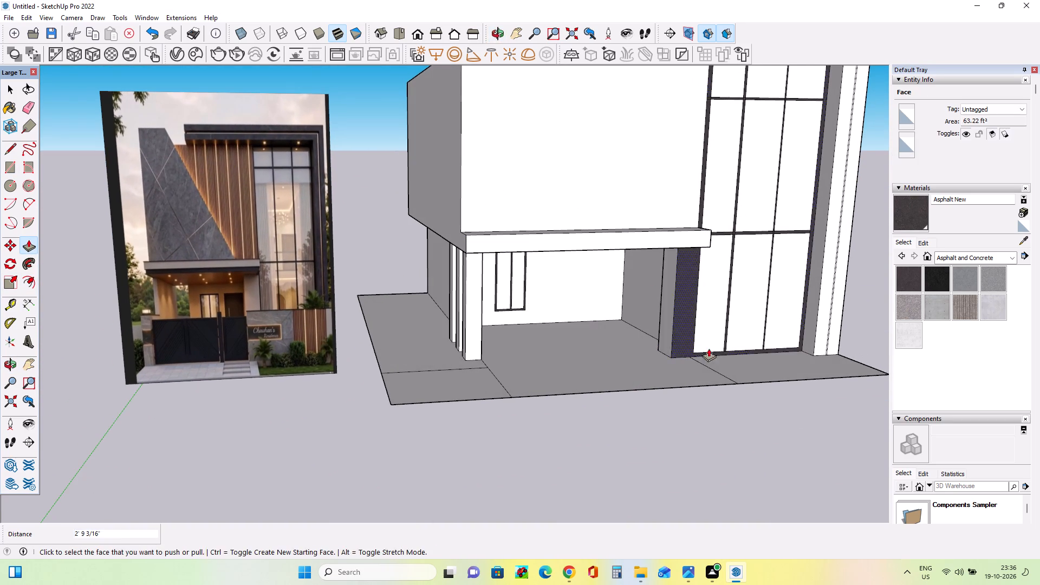
middle_drag(707, 348, 587, 348)
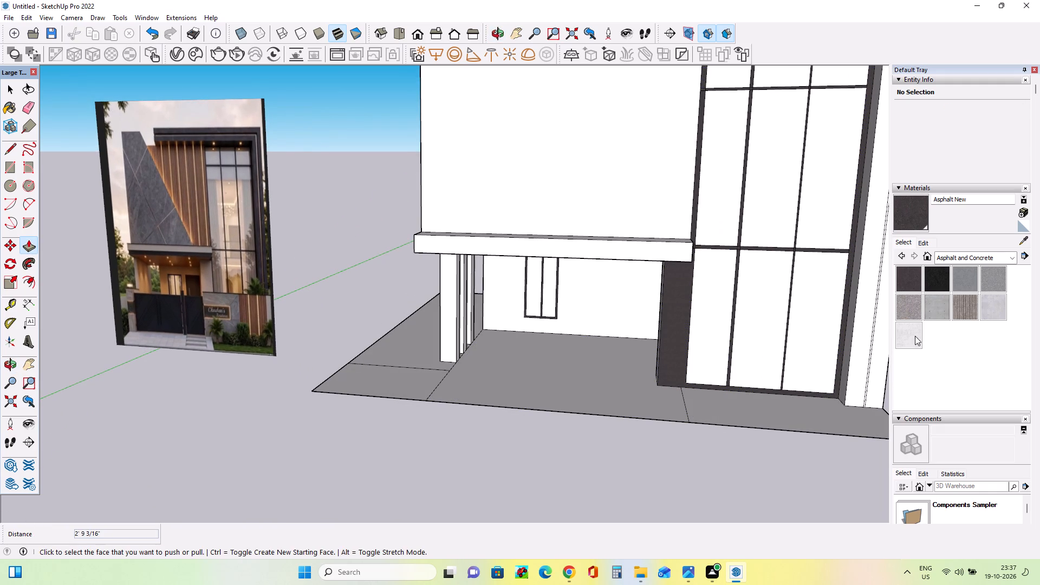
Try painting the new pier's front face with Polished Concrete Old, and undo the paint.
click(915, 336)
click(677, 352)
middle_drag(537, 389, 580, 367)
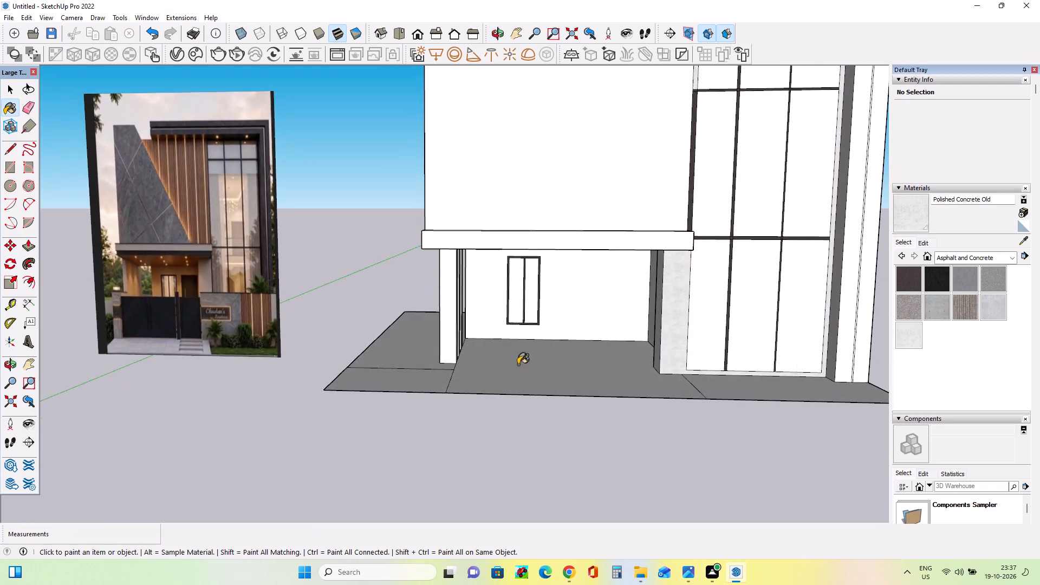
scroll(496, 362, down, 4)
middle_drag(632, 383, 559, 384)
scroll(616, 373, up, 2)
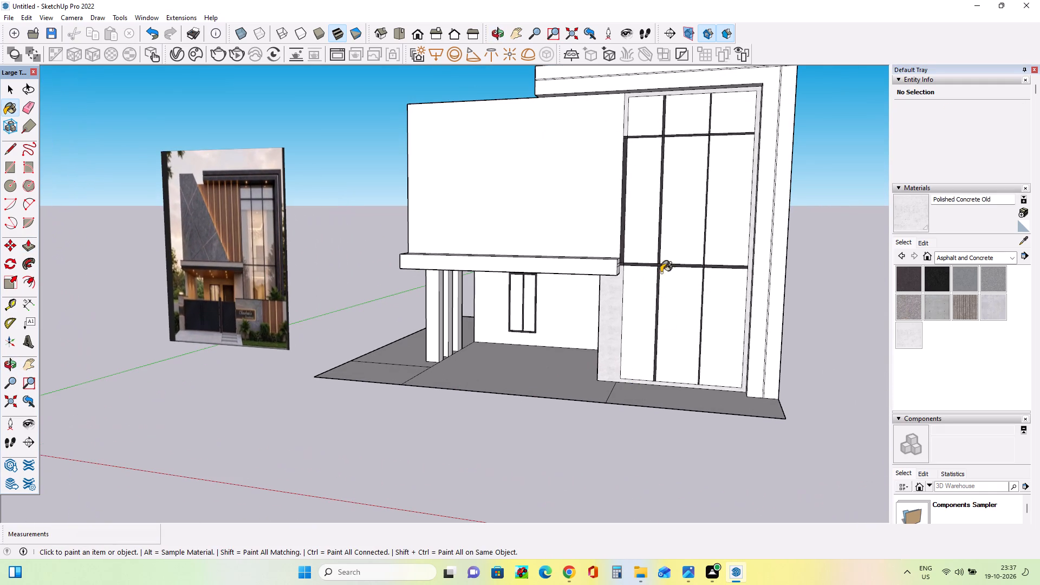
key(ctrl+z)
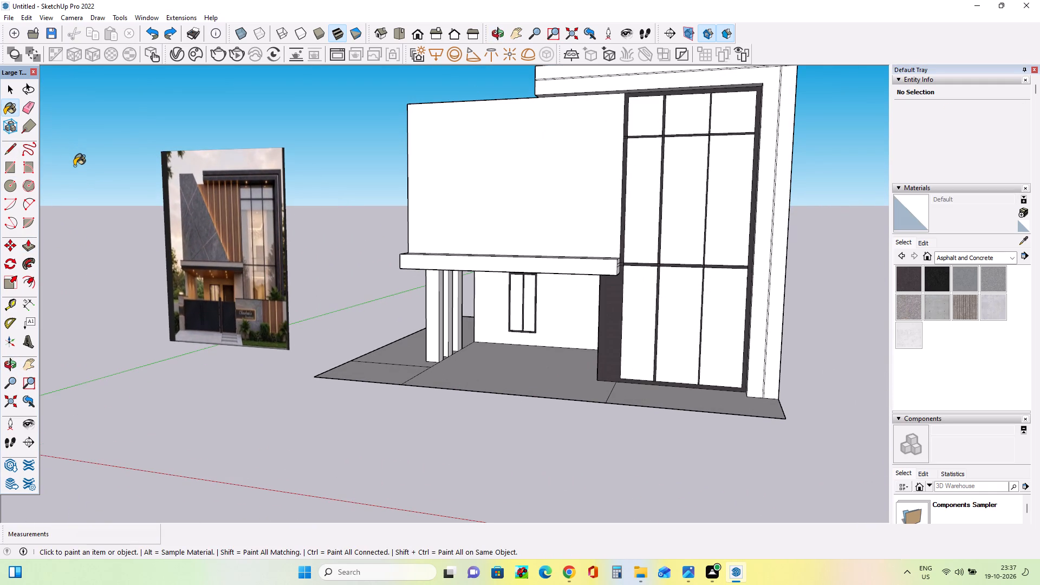
Draw two upright edges between the pier's front face and the window frame, running from the base up to the canopy's underside.
drag(10, 145, 19, 145)
scroll(561, 324, up, 3)
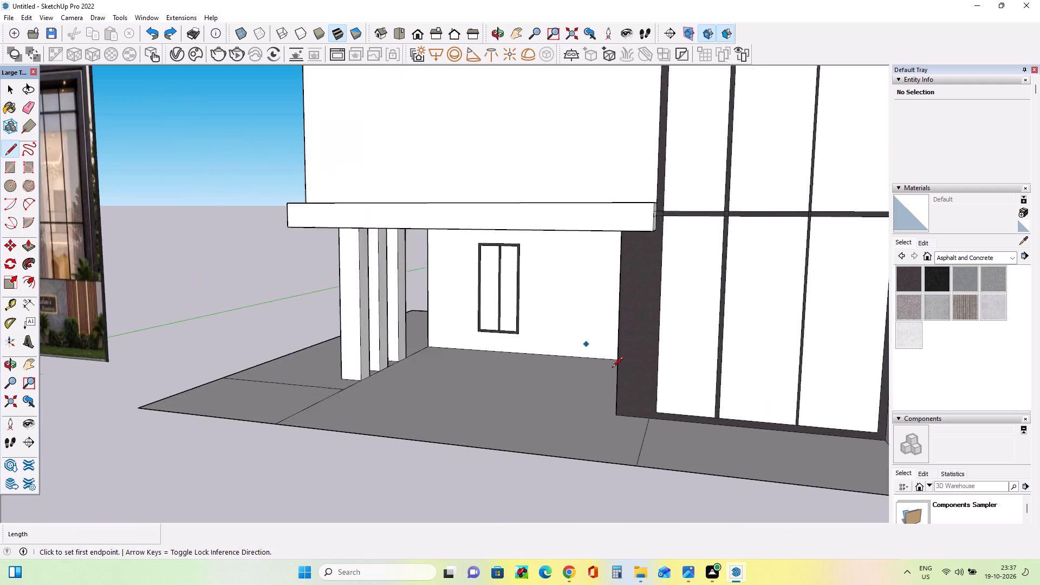
scroll(612, 368, up, 4)
click(671, 420)
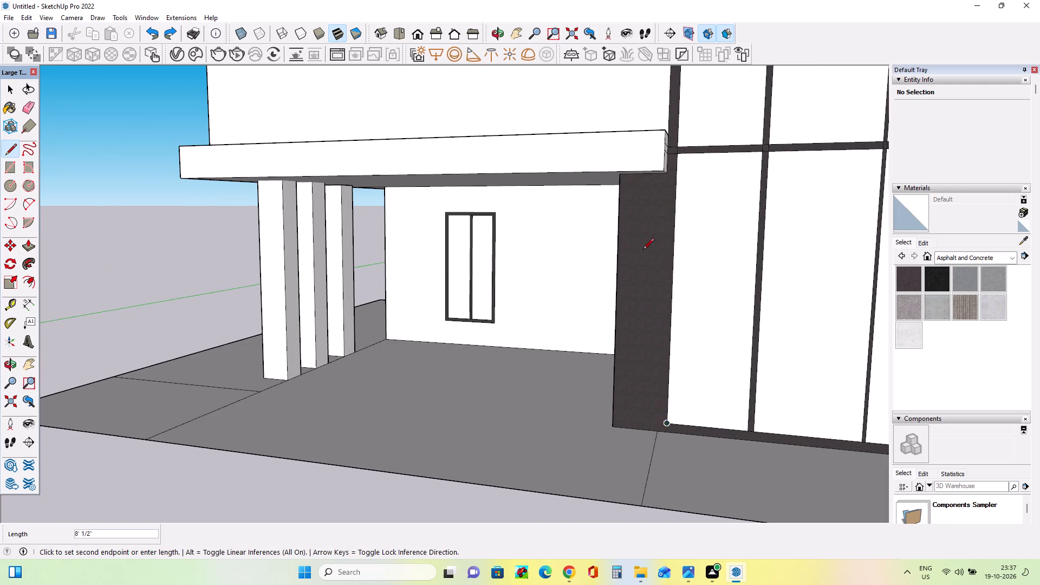
click(668, 173)
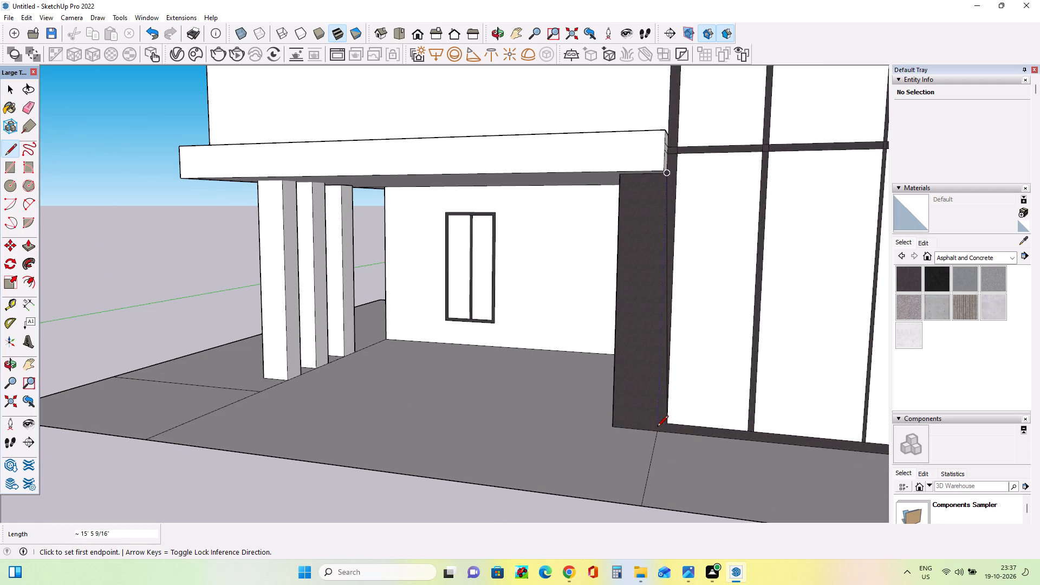
click(657, 433)
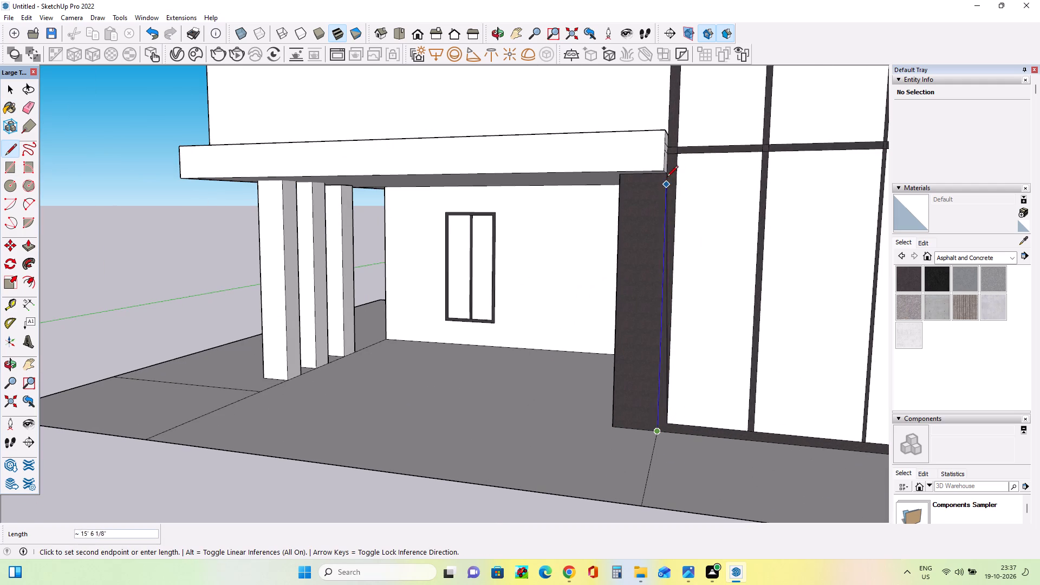
click(669, 166)
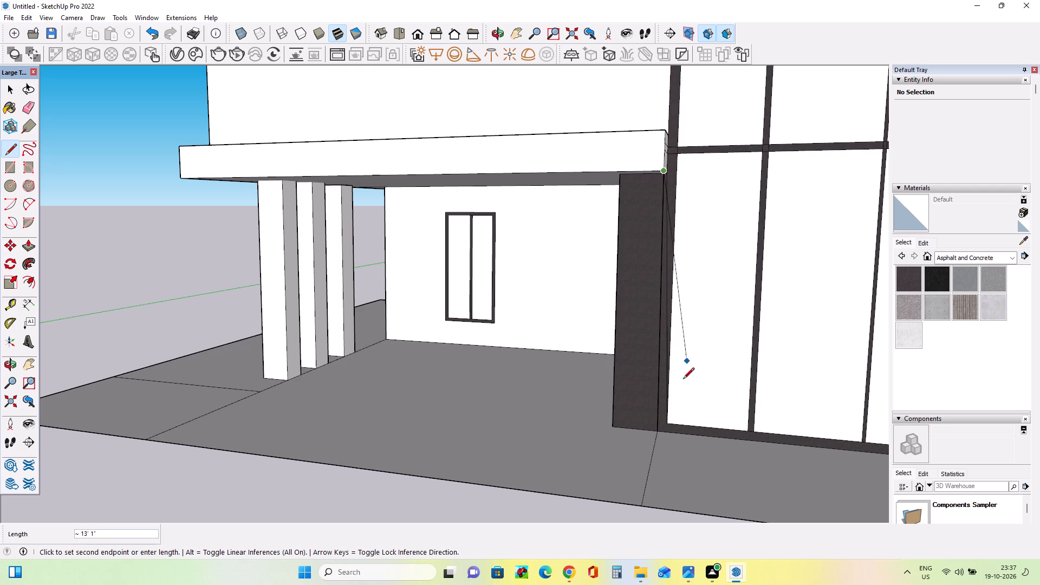
middle_drag(684, 385, 696, 400)
key(space)
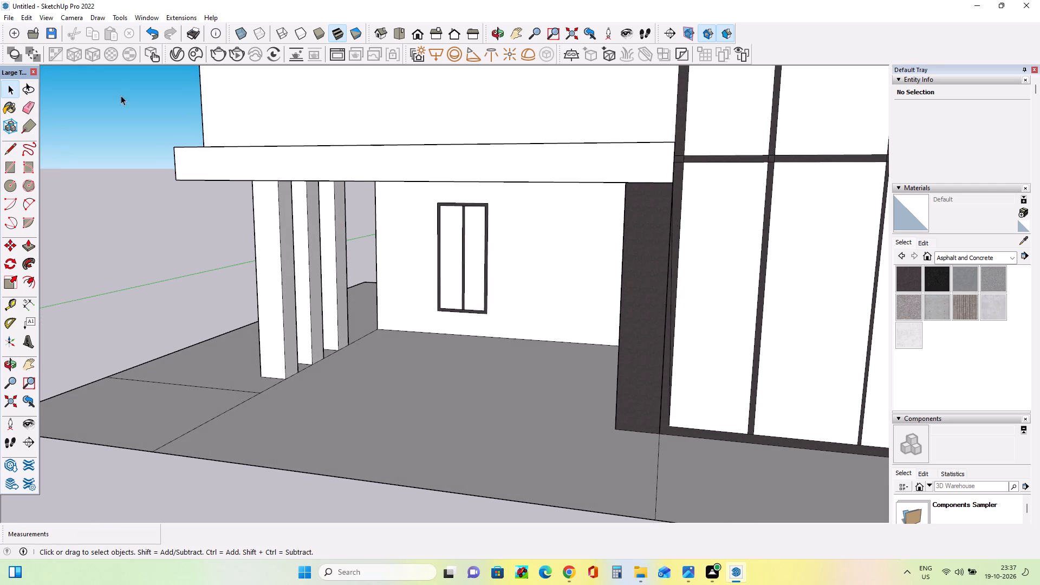
Erase the extra upright edge nearest the window glass, keeping the one that meets the floor line.
click(25, 103)
scroll(643, 372, up, 3)
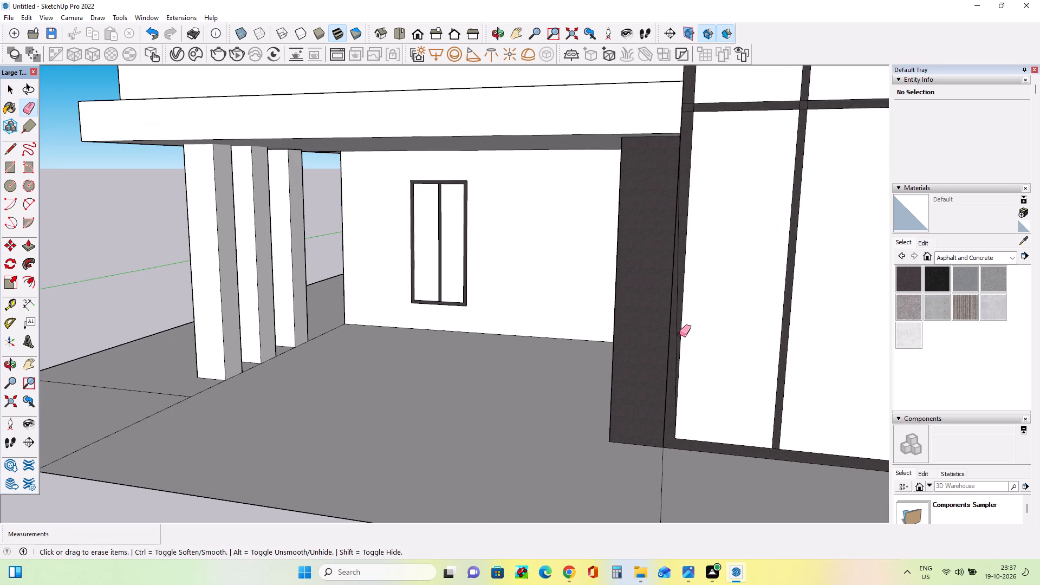
click(681, 333)
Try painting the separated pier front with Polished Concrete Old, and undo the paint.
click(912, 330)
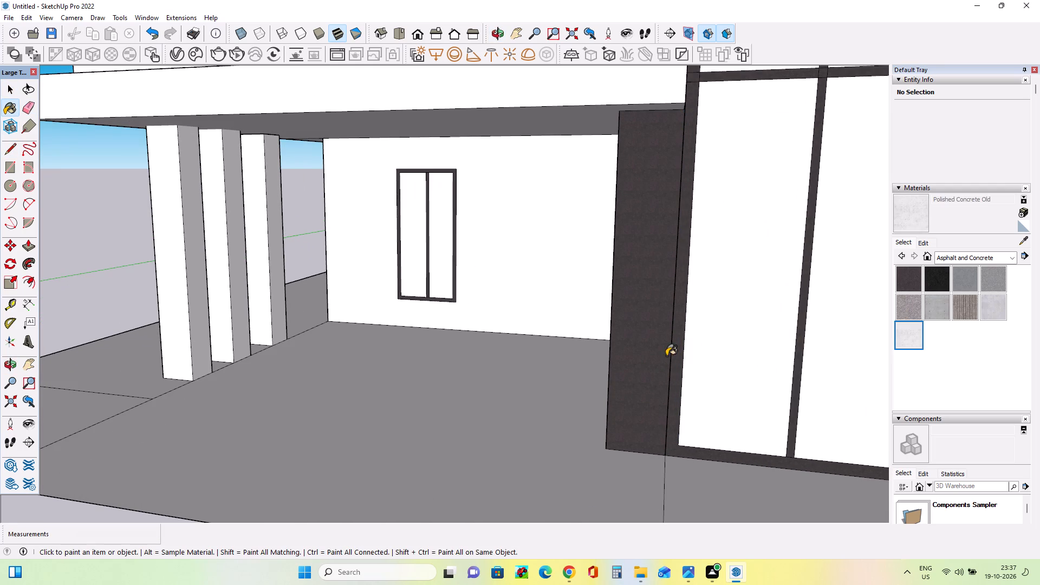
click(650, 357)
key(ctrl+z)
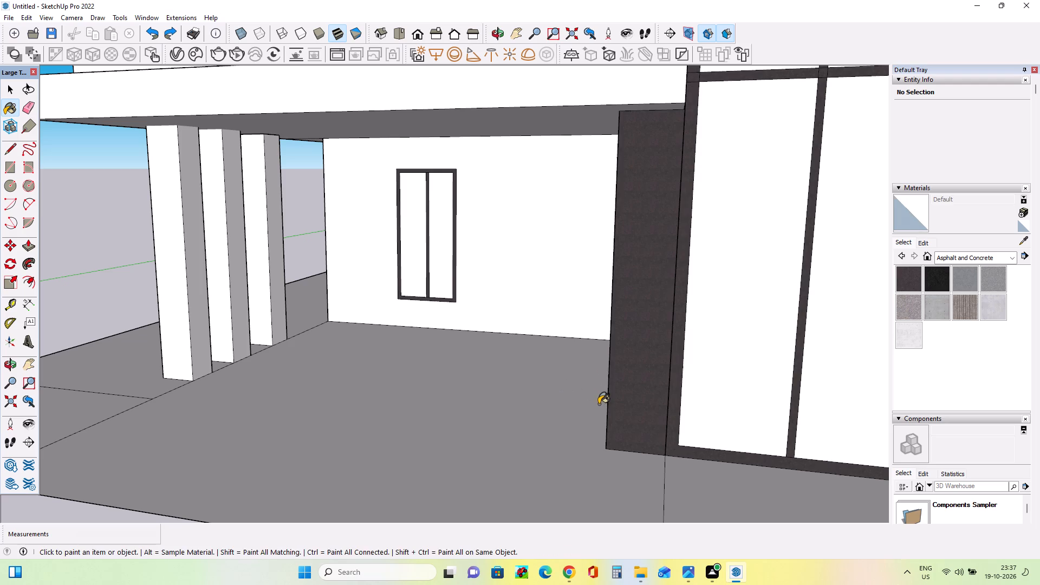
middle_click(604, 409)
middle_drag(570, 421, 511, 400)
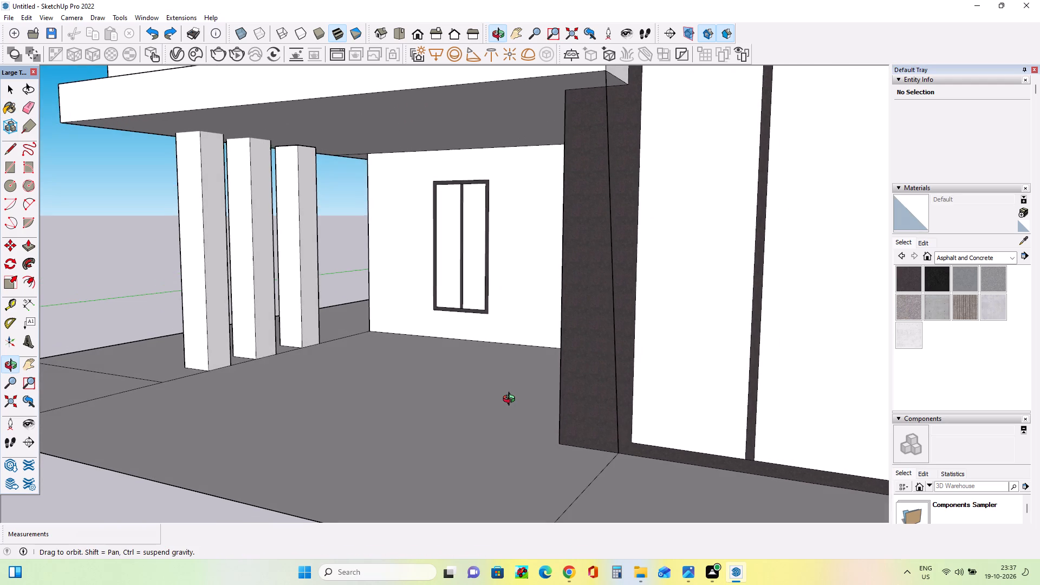
Undo the upright edge that divides the pier's front from the window frame.
middle_drag(511, 400, 510, 400)
key(ctrl+z)
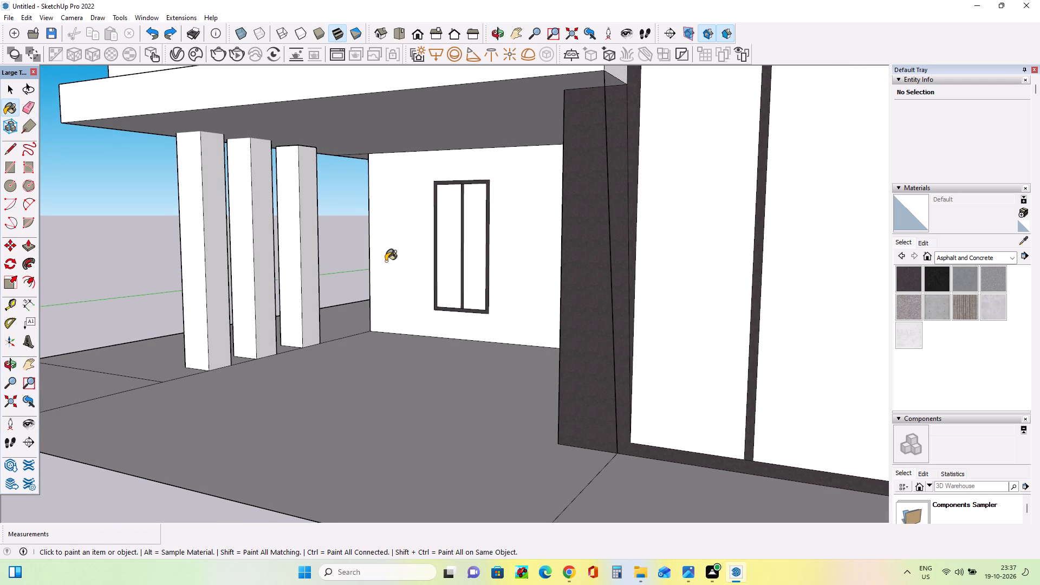
key(ctrl+z)
key(ctrl+z)
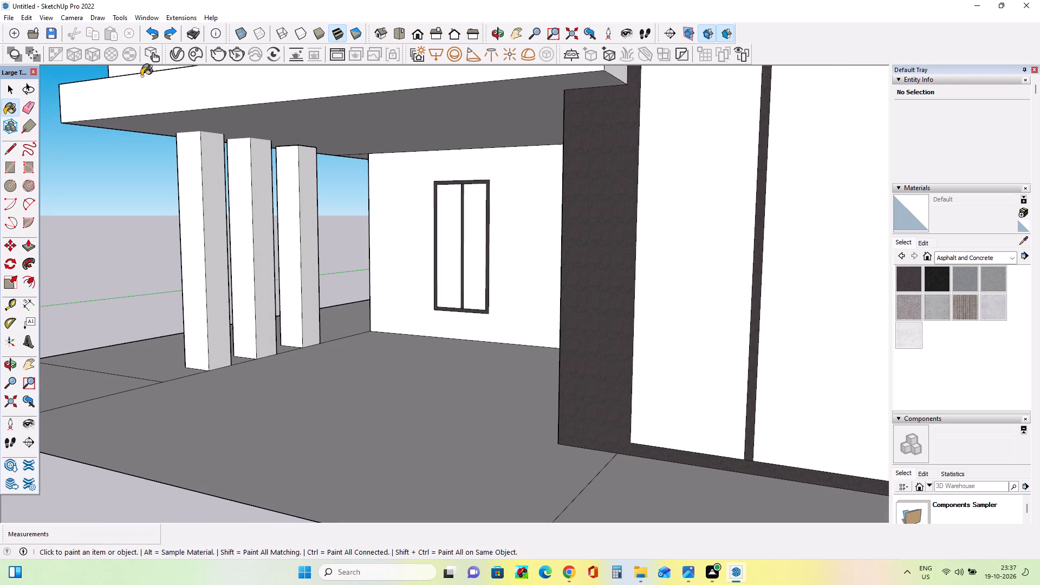
Draw a vertical edge about 16' long from the canopy's underside corner down to the floor line beside the window frame.
click(9, 149)
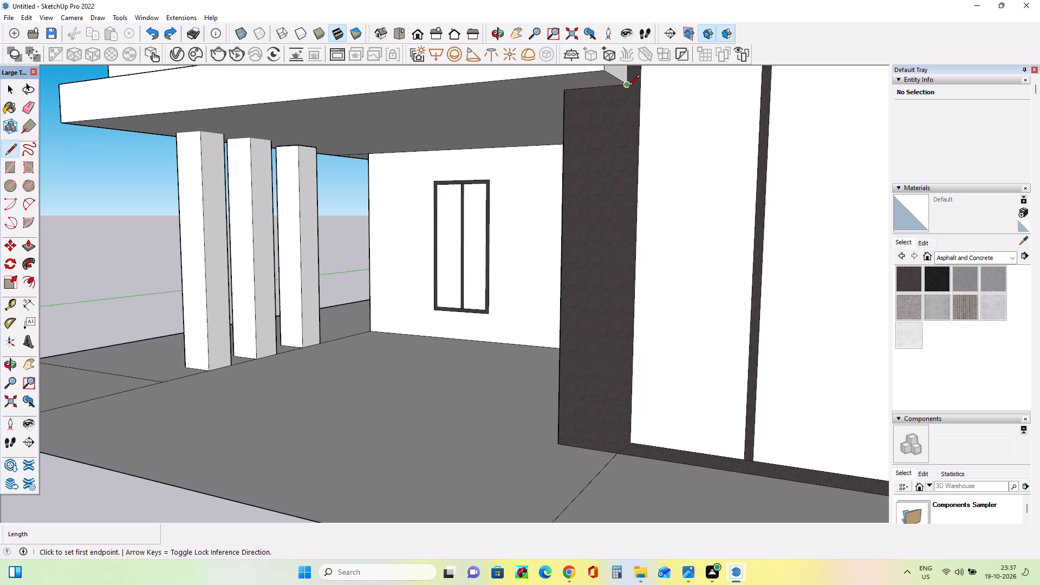
click(629, 87)
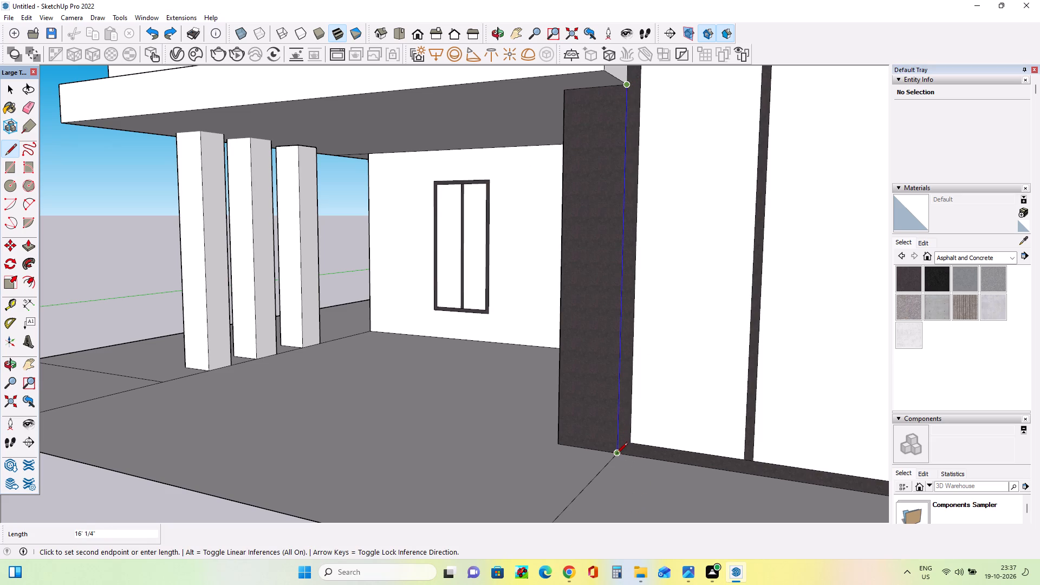
click(616, 454)
Paint the pier's separated front face with Polished Concrete Old.
middle_drag(648, 493, 653, 505)
click(913, 336)
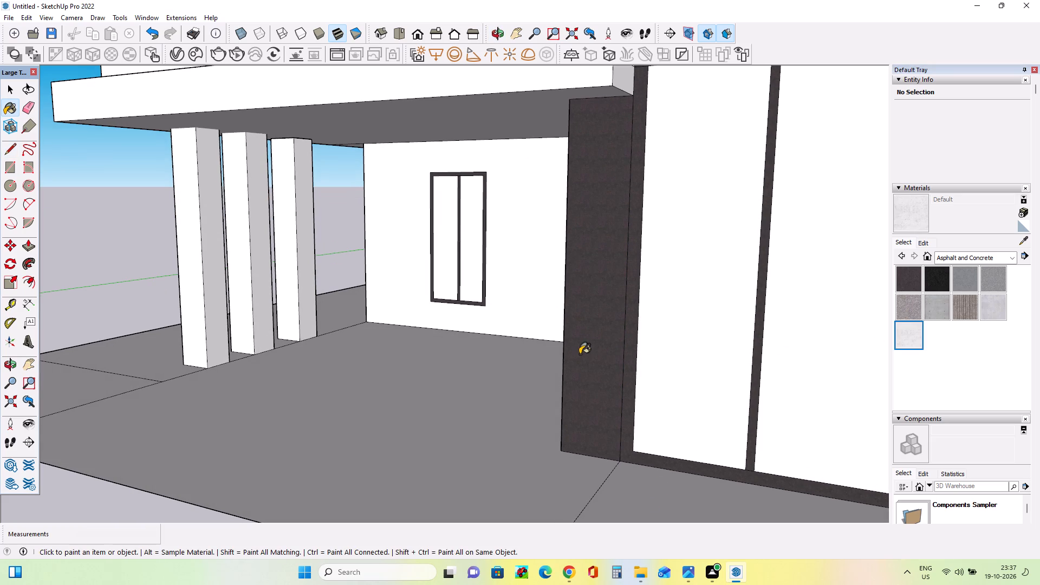
click(588, 356)
Compare the model's porch, canopy and roof frame with the reference image.
scroll(434, 382, down, 8)
middle_drag(441, 385, 646, 388)
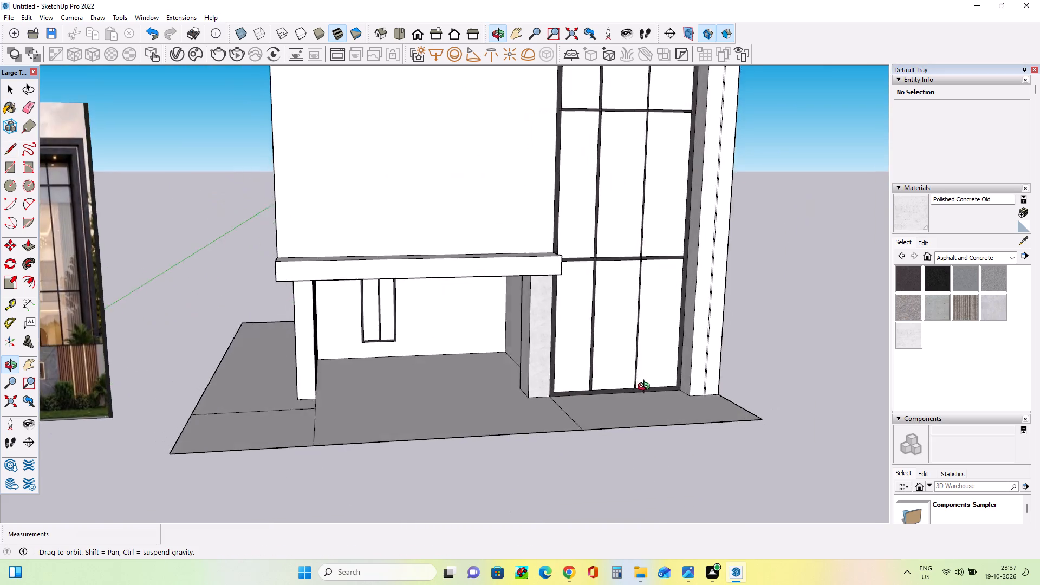
middle_drag(646, 388, 645, 387)
scroll(645, 387, down, 4)
middle_drag(637, 386, 584, 349)
scroll(519, 357, up, 4)
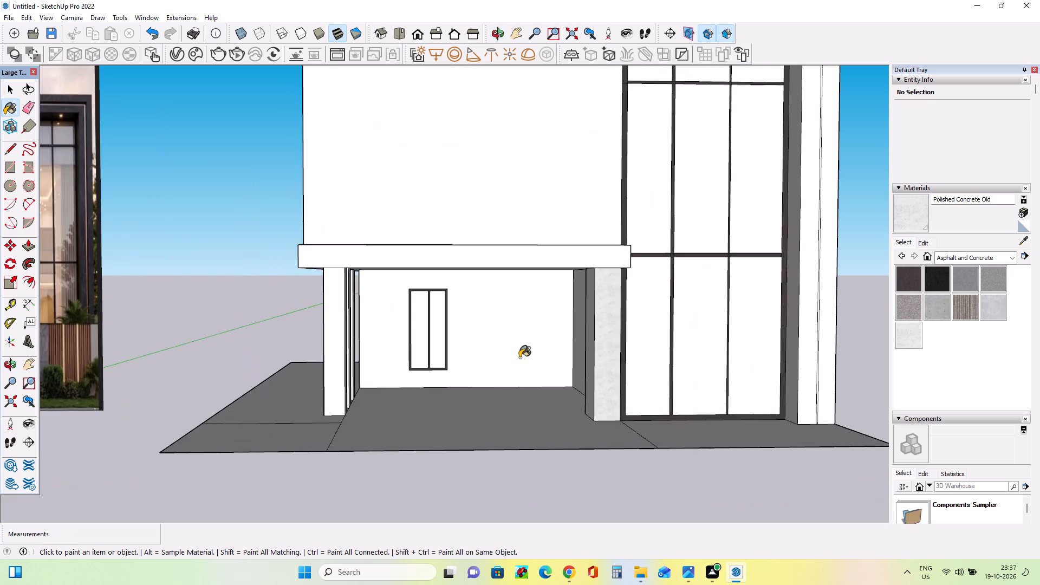
scroll(520, 359, down, 5)
scroll(258, 364, up, 4)
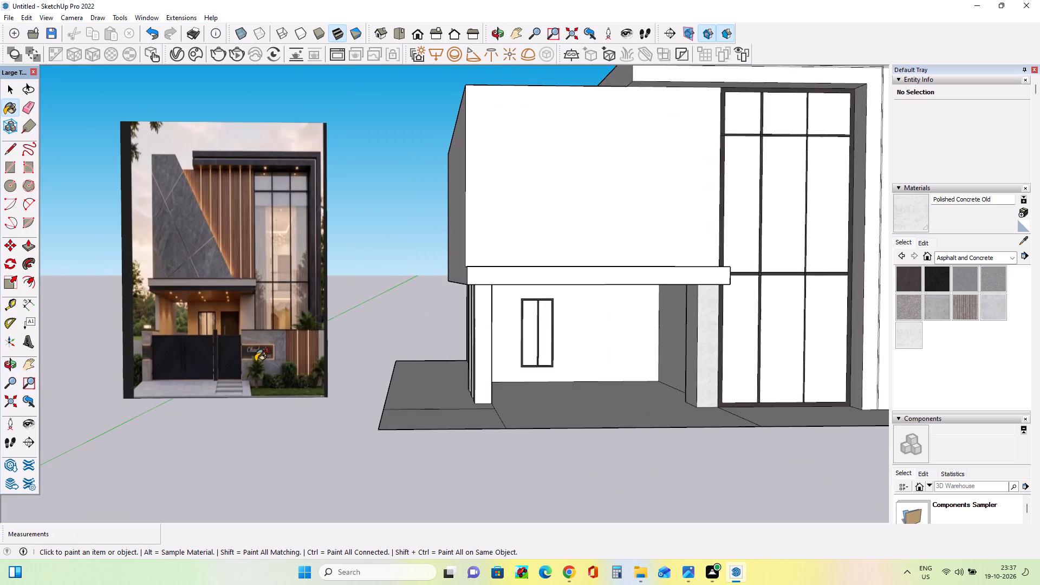
scroll(257, 361, up, 3)
middle_drag(242, 387, 272, 388)
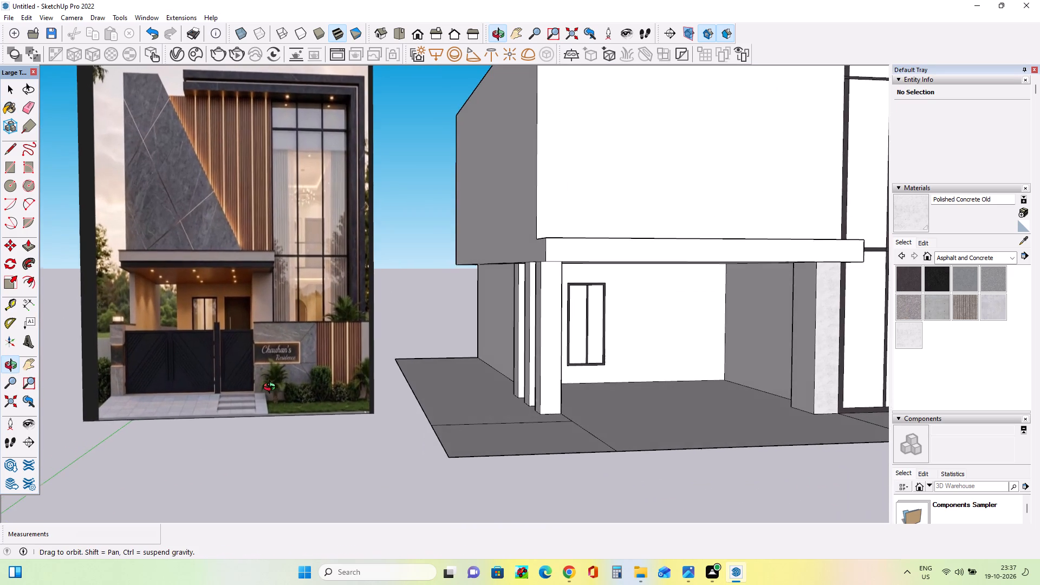
middle_drag(272, 388, 258, 393)
scroll(257, 394, down, 6)
middle_drag(255, 393, 256, 337)
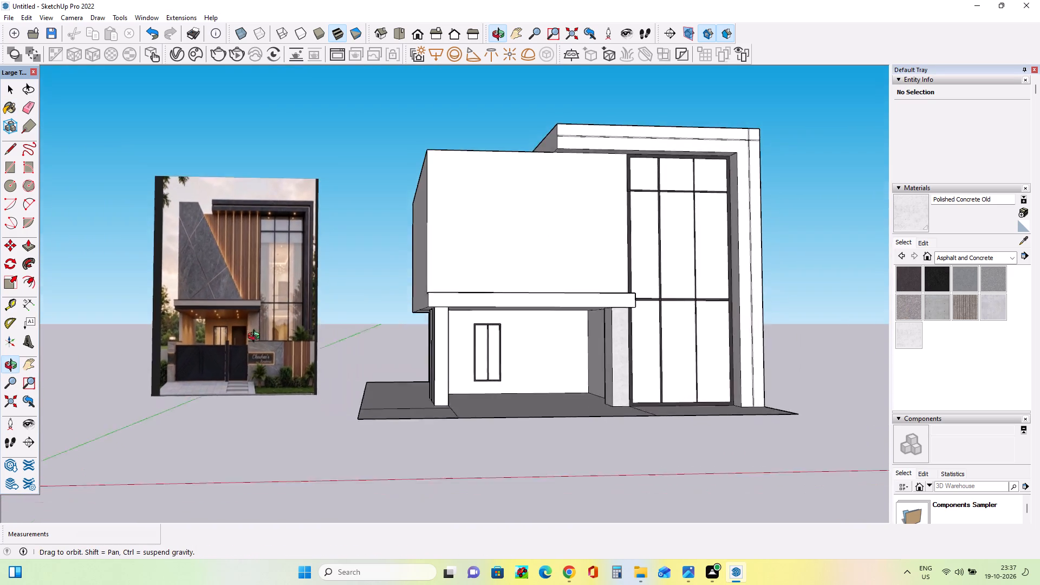
middle_drag(256, 337, 252, 418)
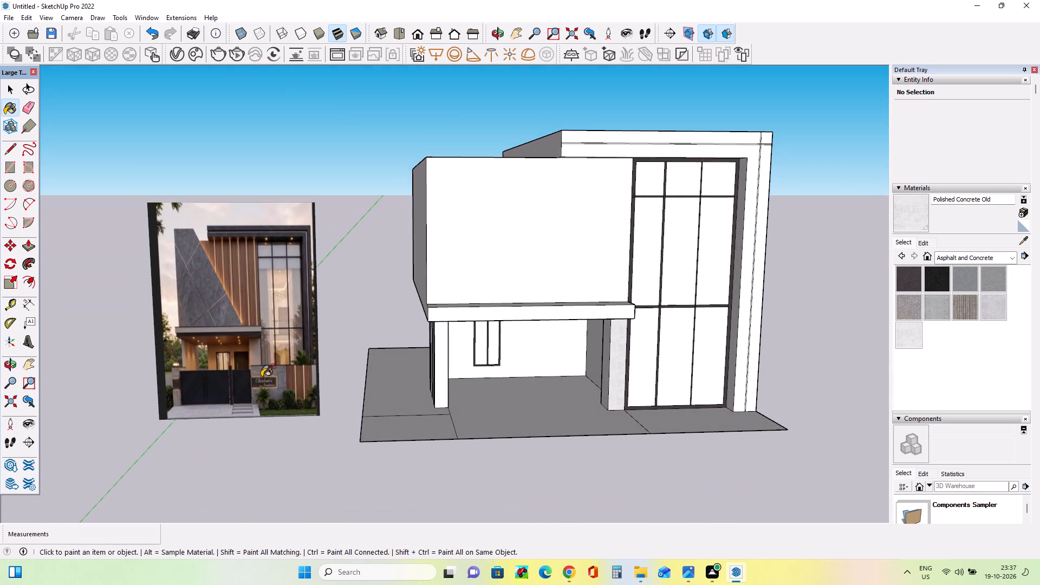
scroll(463, 236, up, 2)
middle_drag(469, 255, 470, 277)
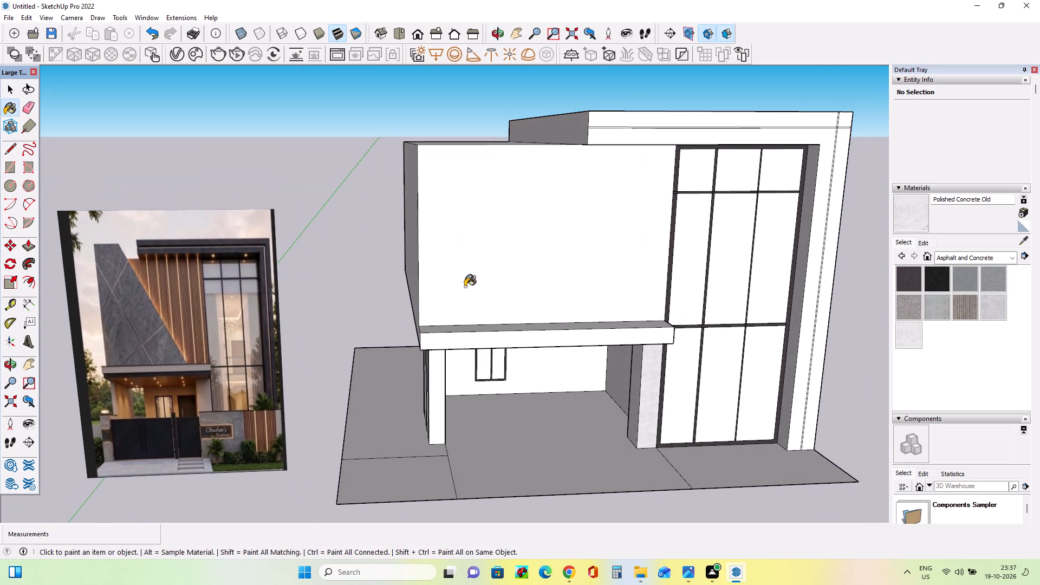
middle_drag(463, 289, 451, 295)
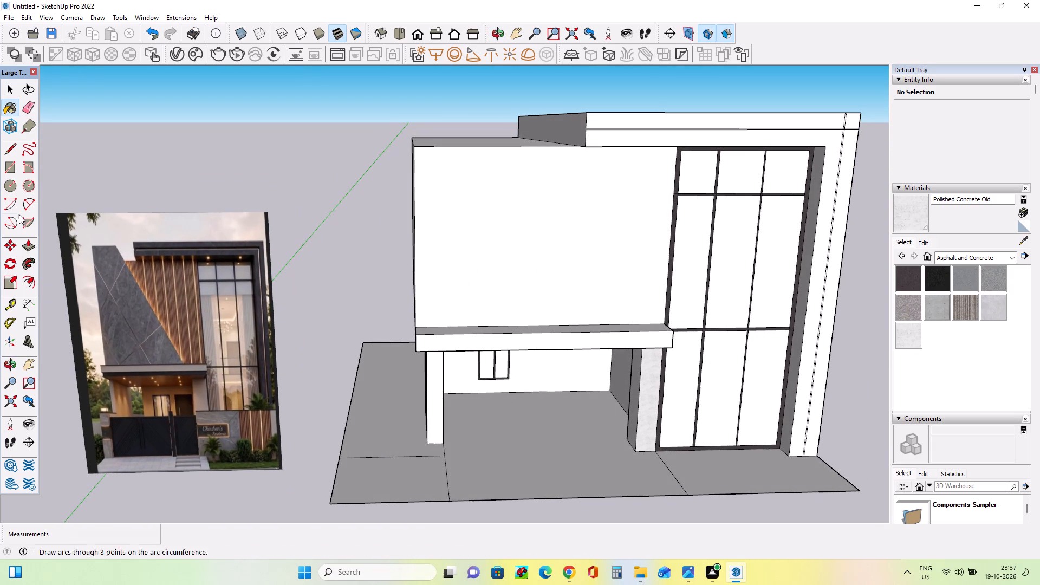
Push/pull the tall roof frame's end face outward over the upper block by about 2' 11 15/16".
click(28, 245)
click(575, 130)
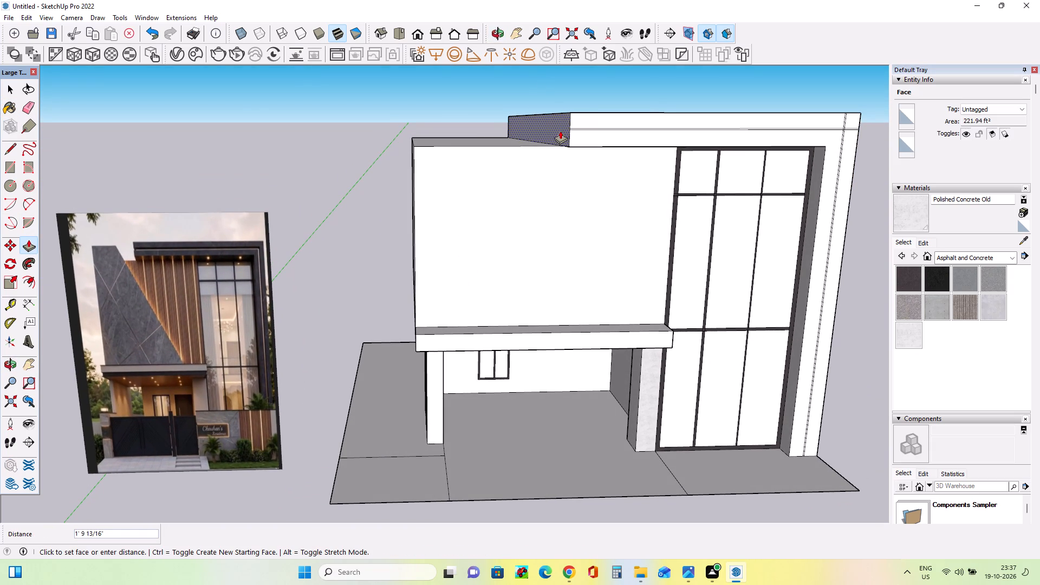
click(552, 133)
Paint the canopy's underside with Wood Floor from the Wood materials.
middle_drag(596, 208, 588, 186)
scroll(471, 212, down, 2)
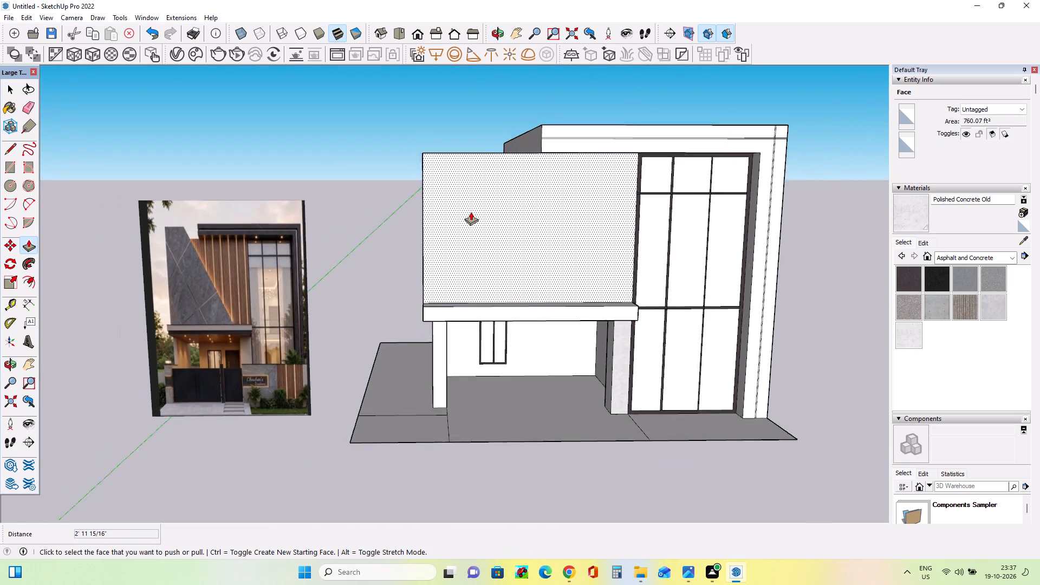
scroll(471, 212, down, 1)
middle_drag(528, 249, 526, 236)
scroll(531, 300, up, 3)
middle_drag(531, 301, 528, 281)
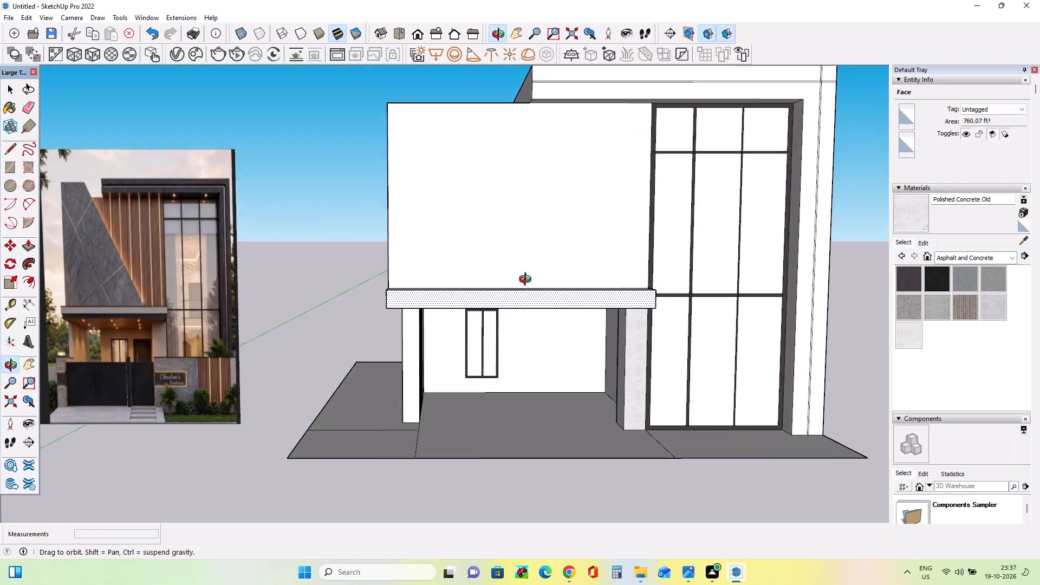
middle_drag(528, 281, 528, 275)
click(952, 257)
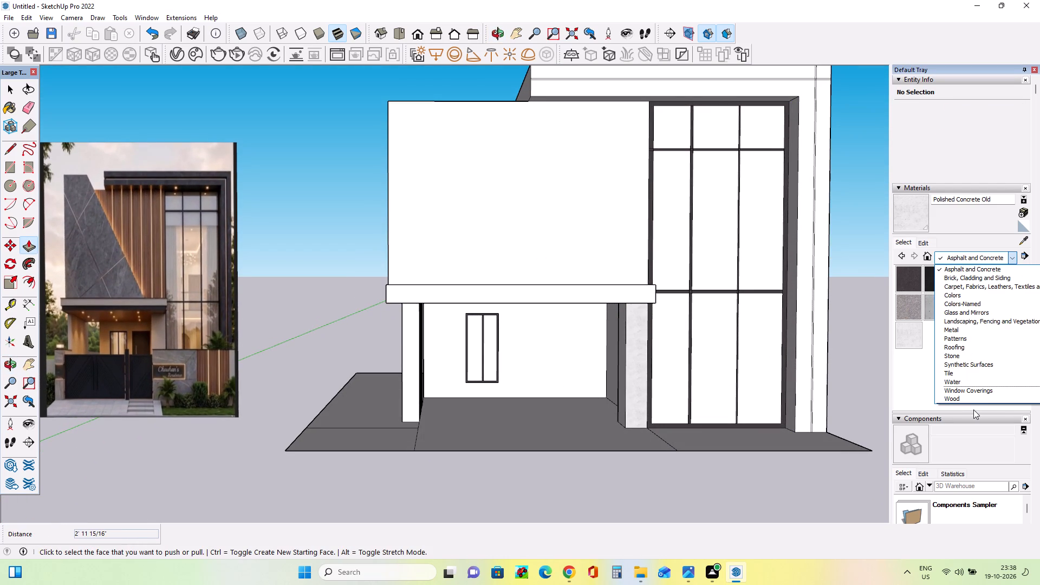
click(973, 408)
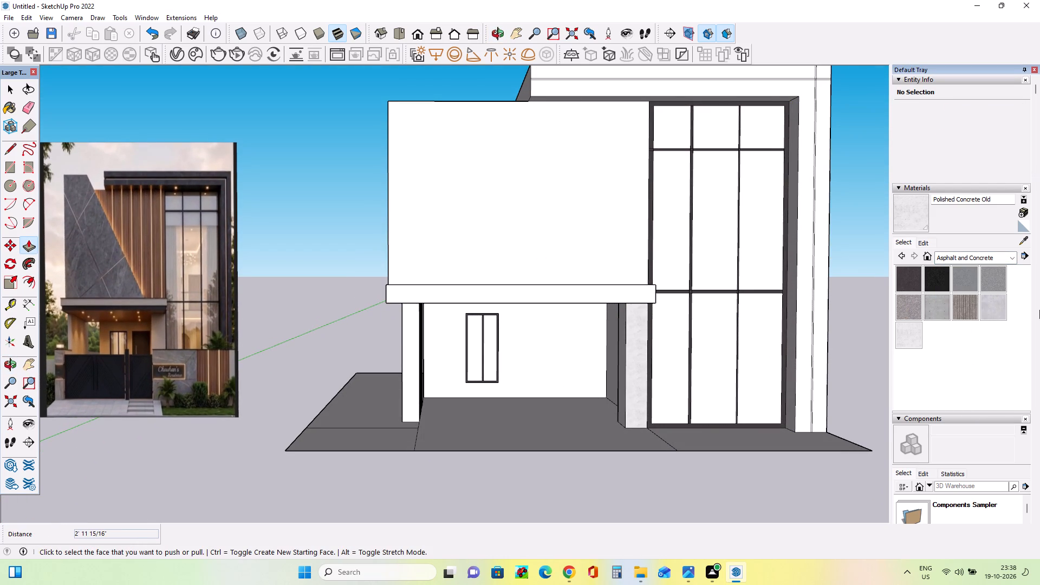
click(966, 255)
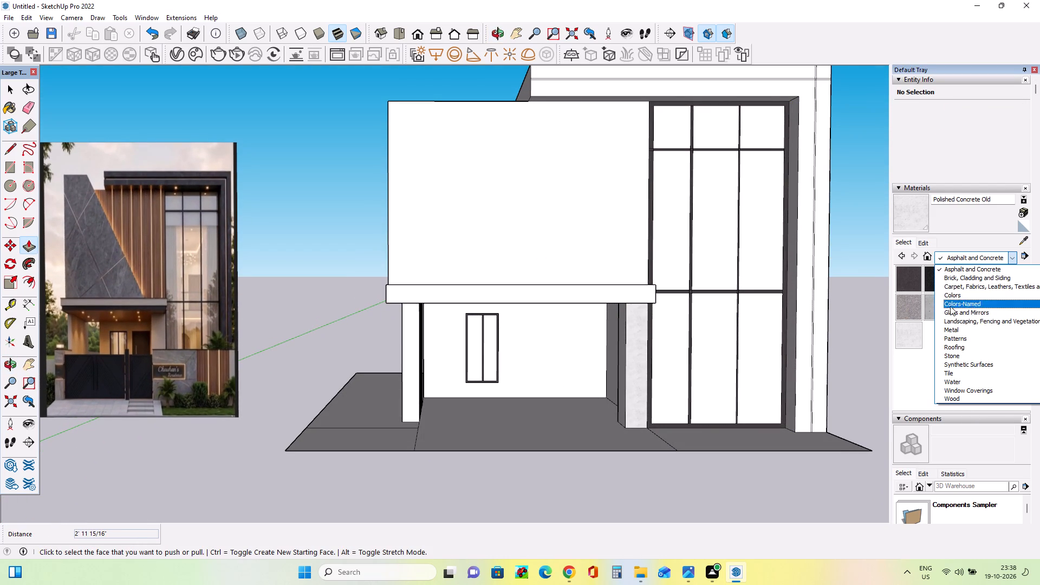
click(960, 402)
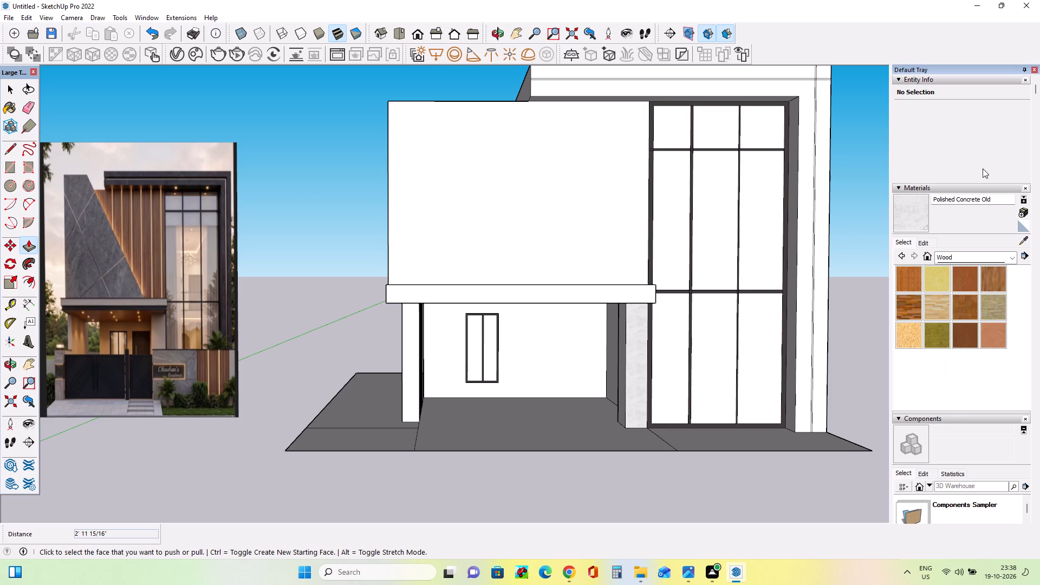
click(990, 282)
middle_drag(558, 404, 563, 275)
click(557, 272)
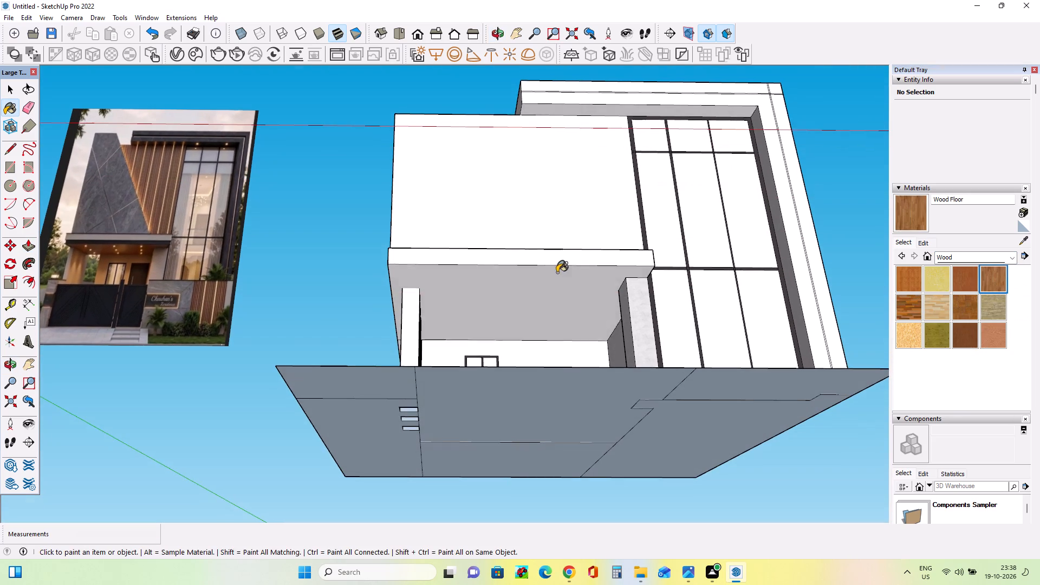
middle_drag(555, 296, 548, 307)
scroll(553, 301, up, 3)
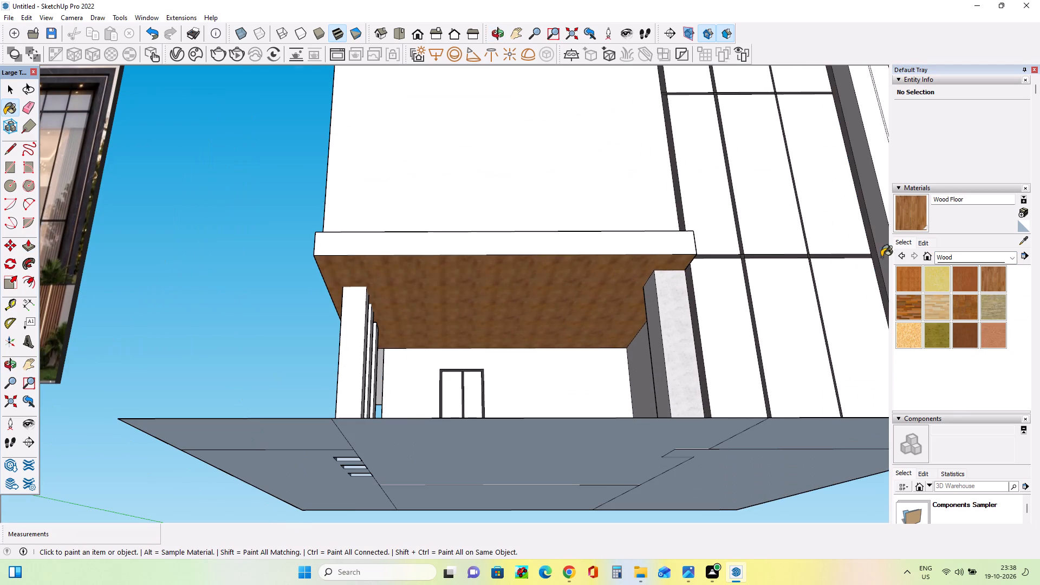
click(989, 279)
click(584, 295)
Examine the reference image's canopy edge and porch ceiling, and compare them with the modelled canopy.
middle_drag(589, 287, 580, 387)
scroll(580, 386, down, 5)
middle_drag(580, 377, 611, 337)
scroll(545, 334, up, 3)
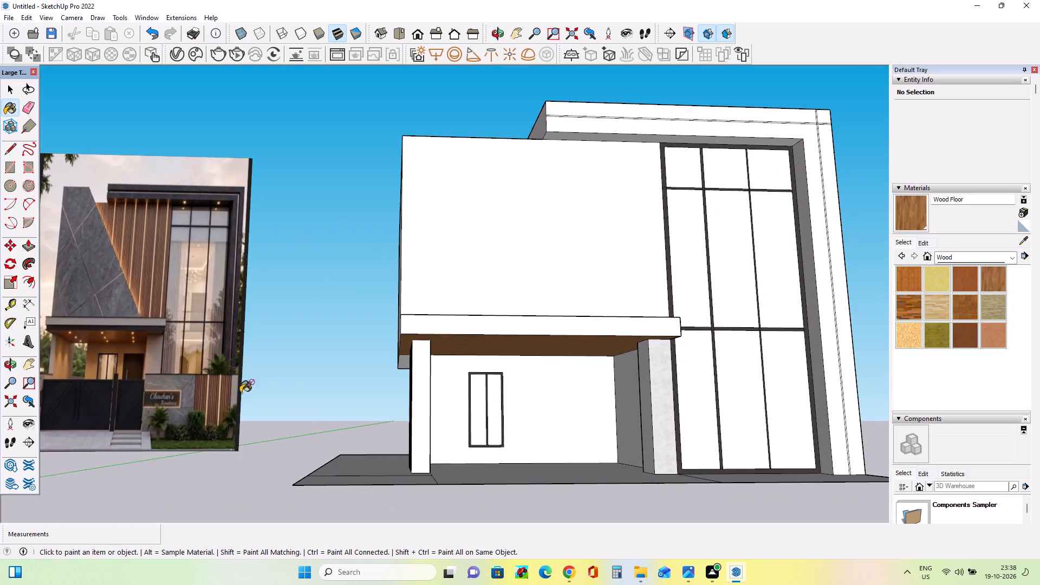
middle_drag(112, 375, 203, 281)
scroll(133, 216, up, 10)
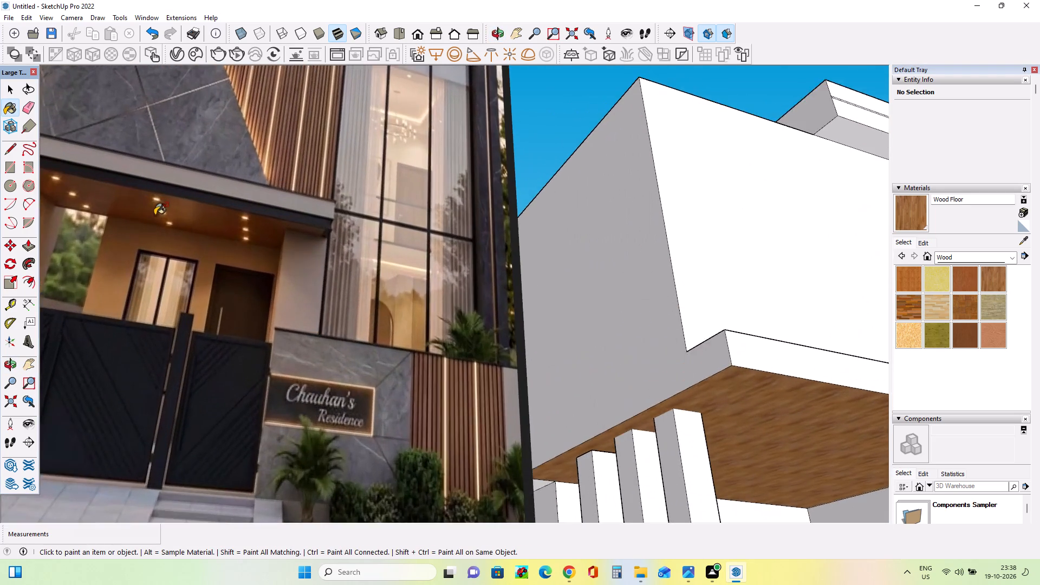
scroll(173, 219, up, 4)
middle_drag(328, 231, 329, 237)
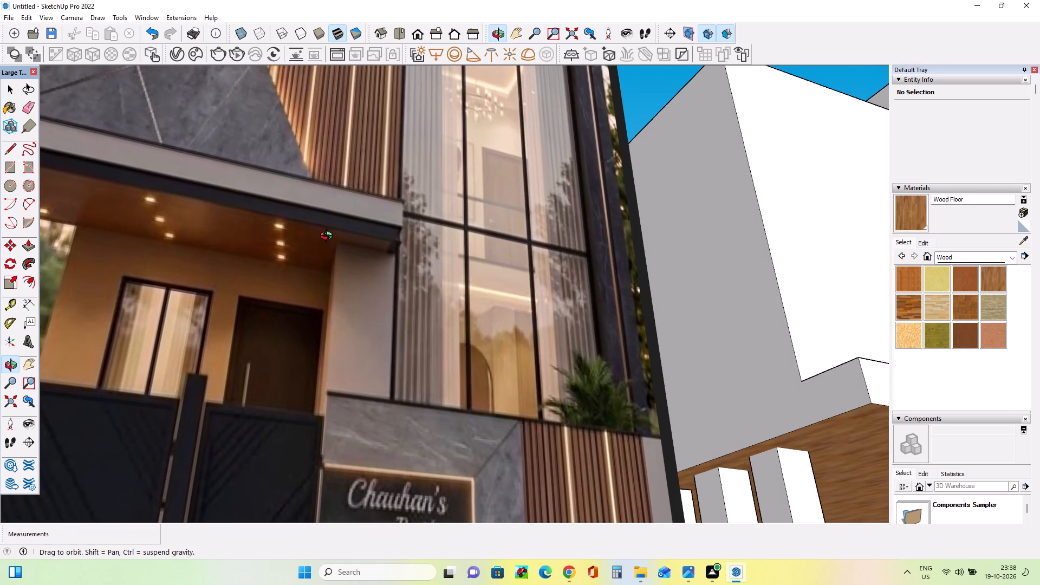
middle_drag(329, 237, 322, 237)
scroll(322, 237, down, 14)
middle_drag(474, 289, 364, 356)
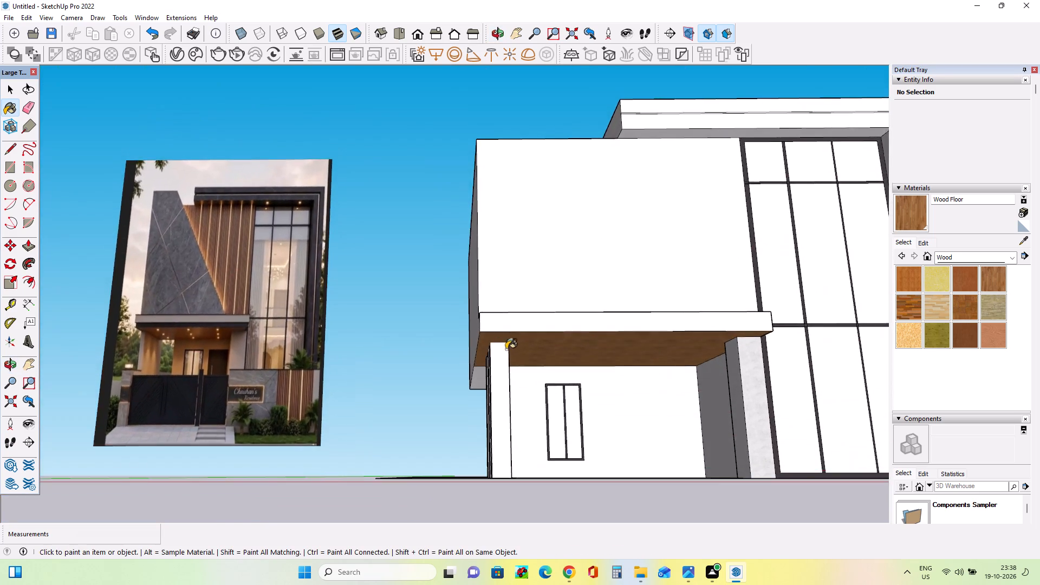
scroll(512, 344, up, 4)
scroll(513, 340, down, 4)
middle_drag(513, 341, 516, 373)
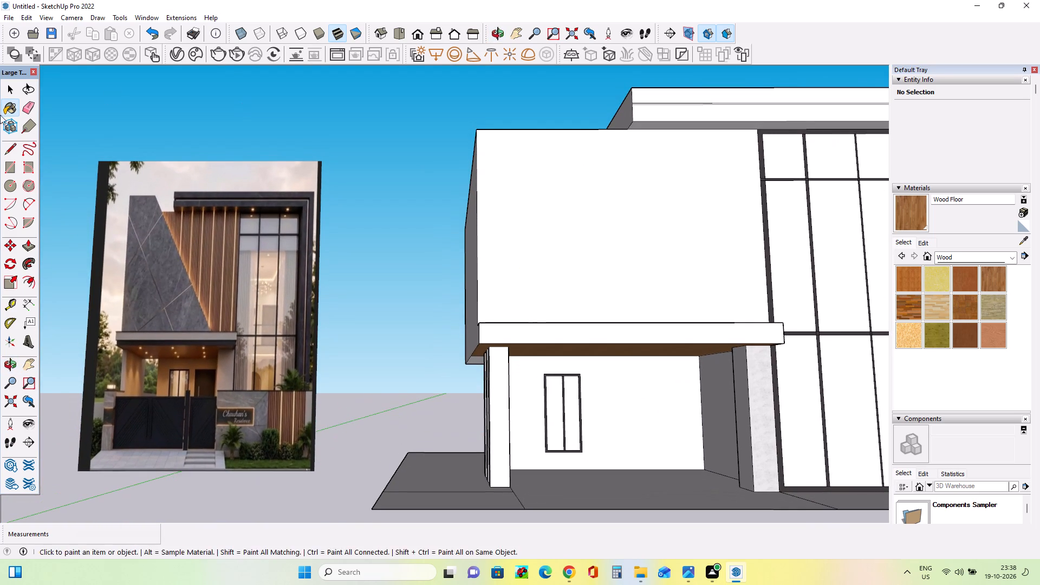
Draw a rectangular strip about 6" high and 32' 11" long along the top edge of the canopy's front face.
click(10, 168)
scroll(485, 330, up, 4)
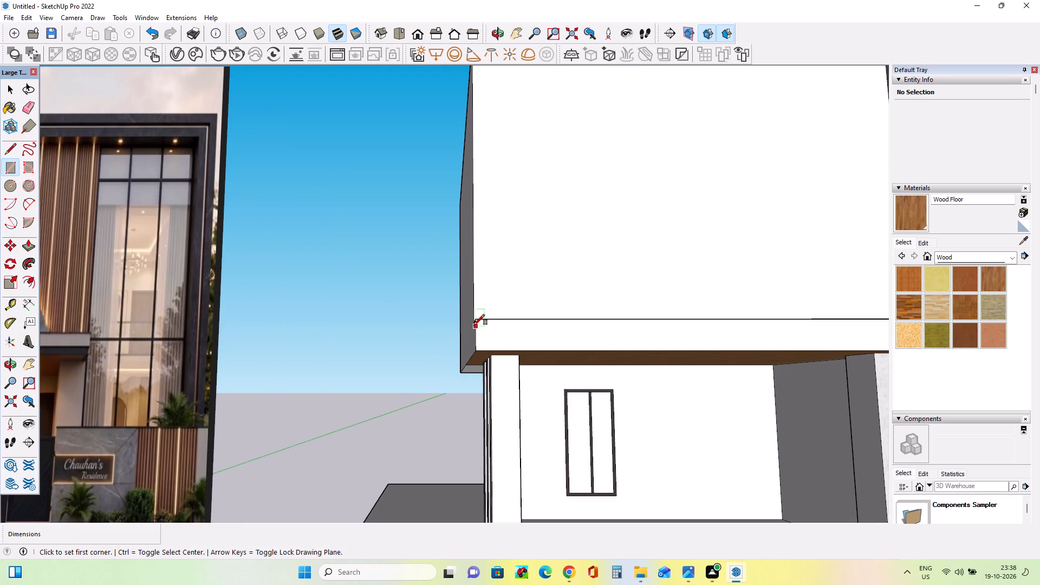
click(474, 326)
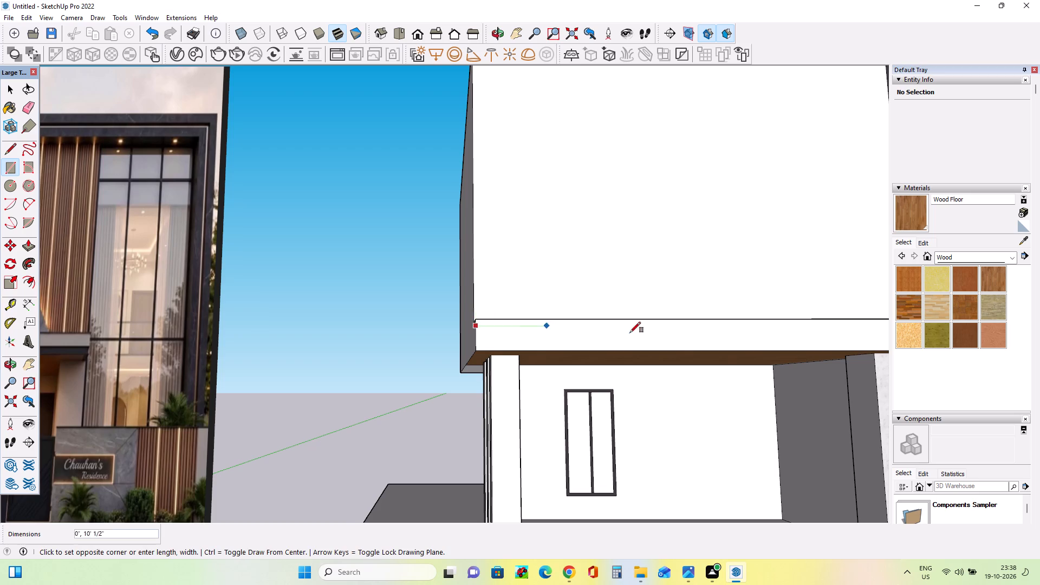
scroll(519, 315, down, 7)
scroll(725, 320, up, 9)
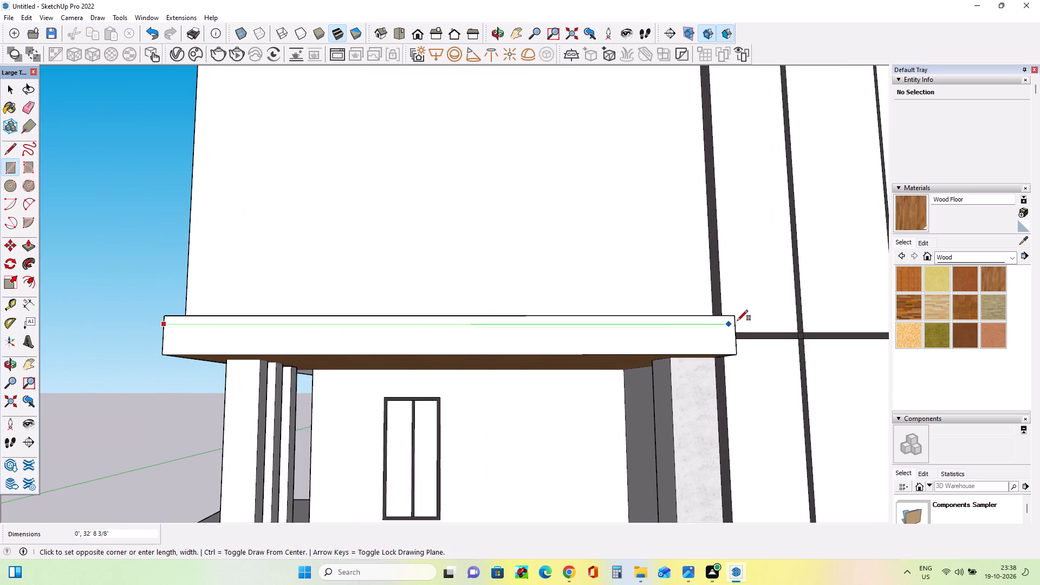
scroll(738, 319, up, 2)
click(733, 317)
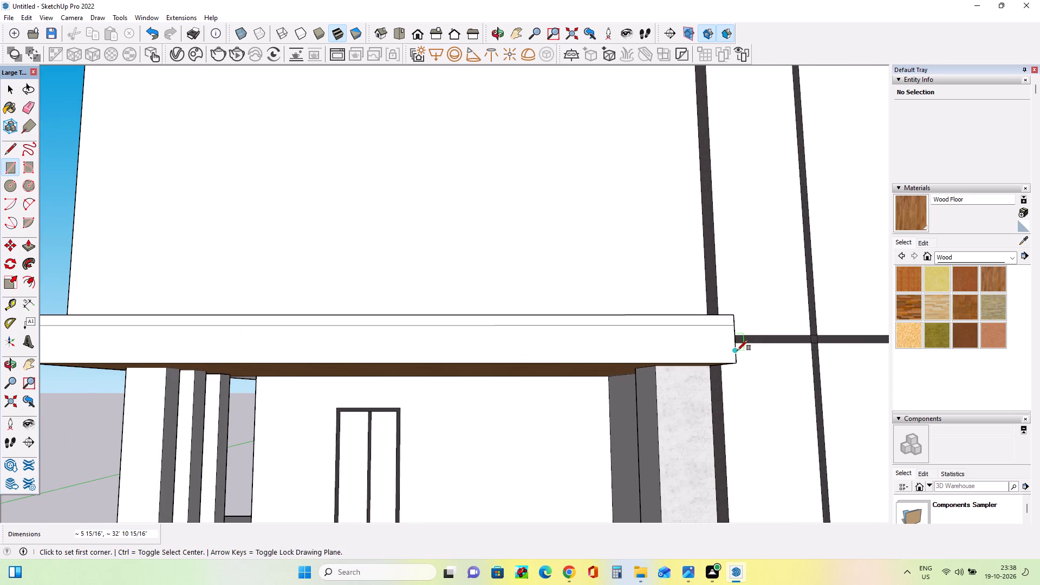
Draw a second full-length strip about 7" high and 32' 11" long along the bottom edge of the canopy's front face.
scroll(737, 359, up, 4)
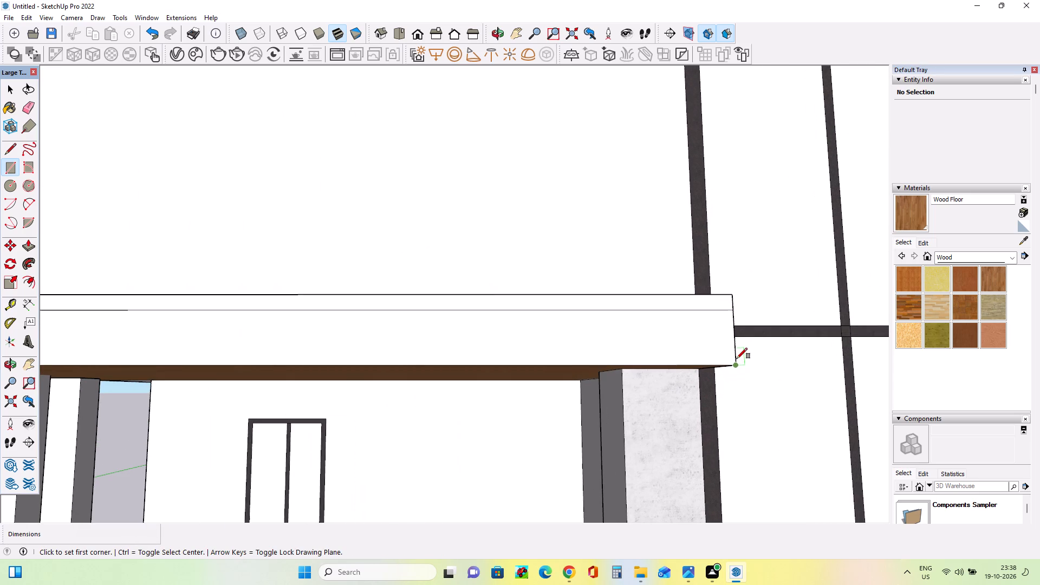
click(735, 353)
scroll(564, 365, down, 3)
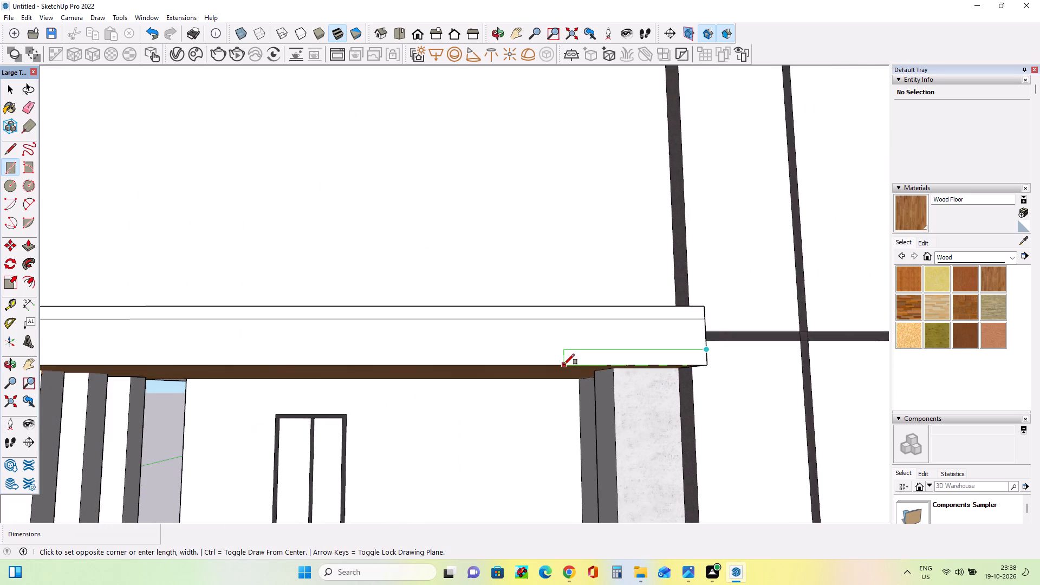
scroll(564, 365, down, 9)
scroll(281, 360, up, 4)
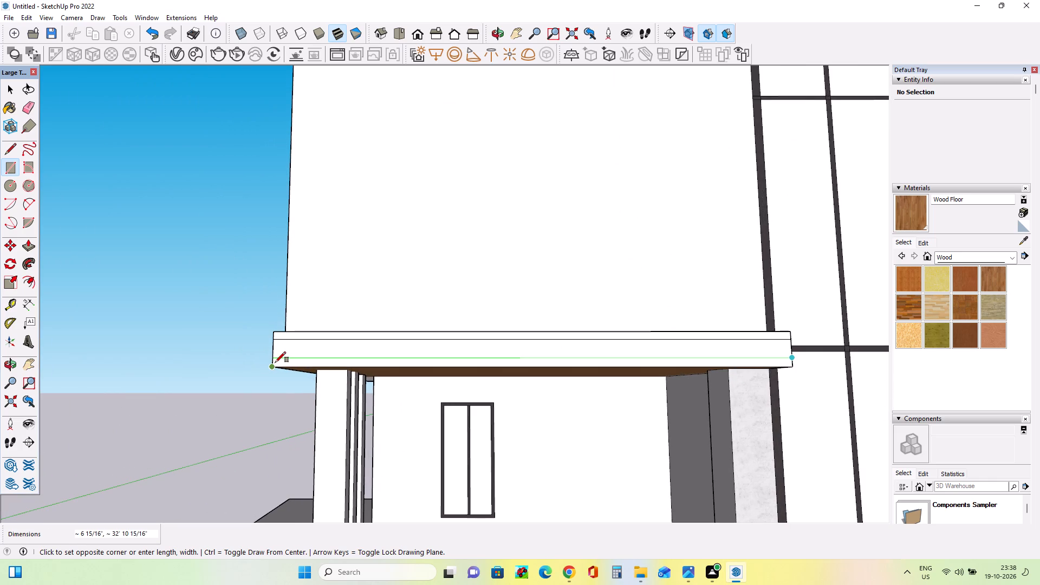
click(275, 362)
middle_drag(414, 403, 438, 394)
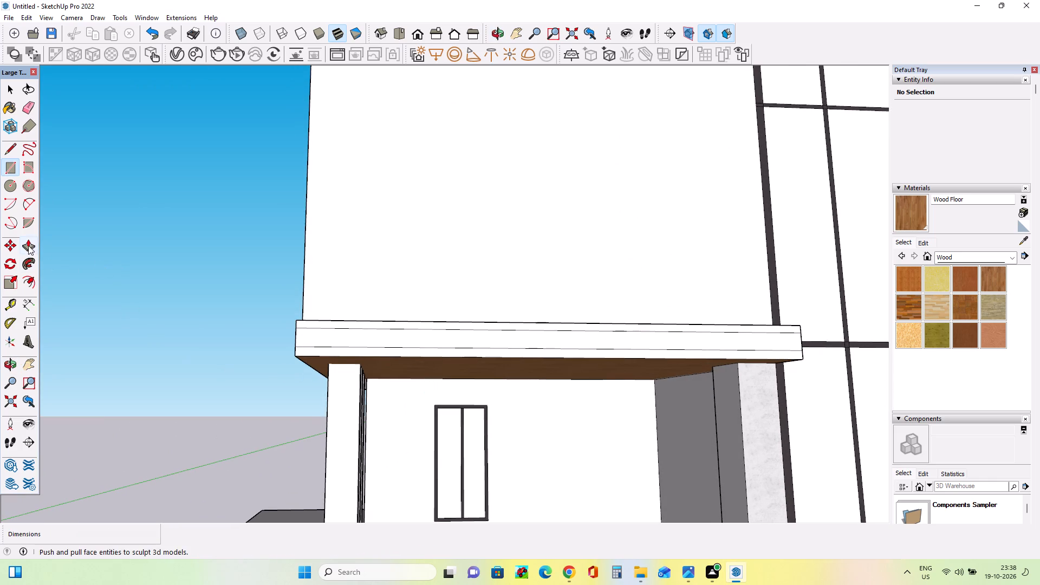
Push/Pull the bottom and top strips of the canopy's front face outward by about 2 3/16" each.
click(28, 245)
middle_drag(566, 385, 565, 333)
click(563, 287)
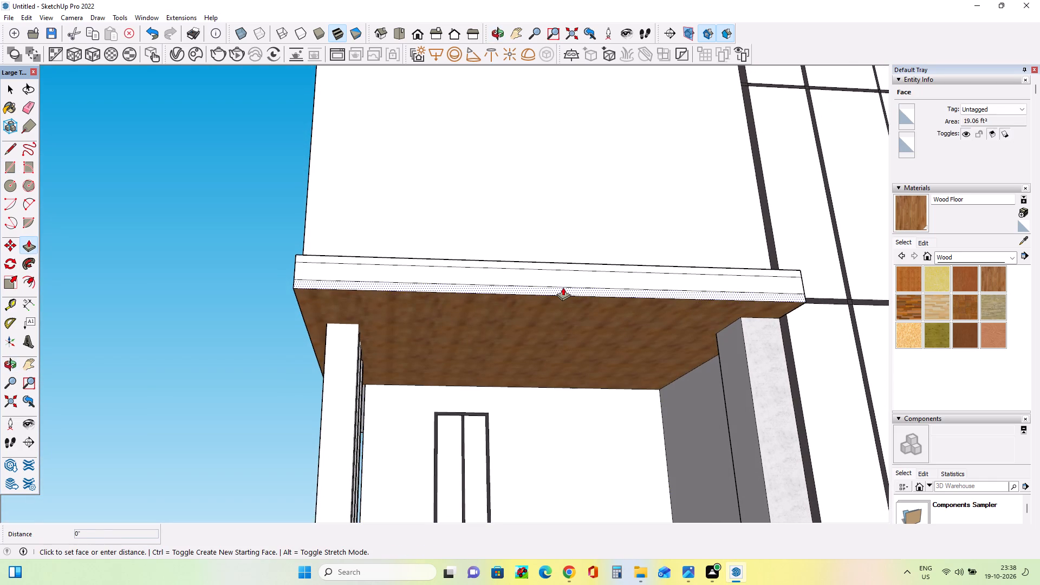
click(565, 287)
middle_drag(618, 343, 639, 473)
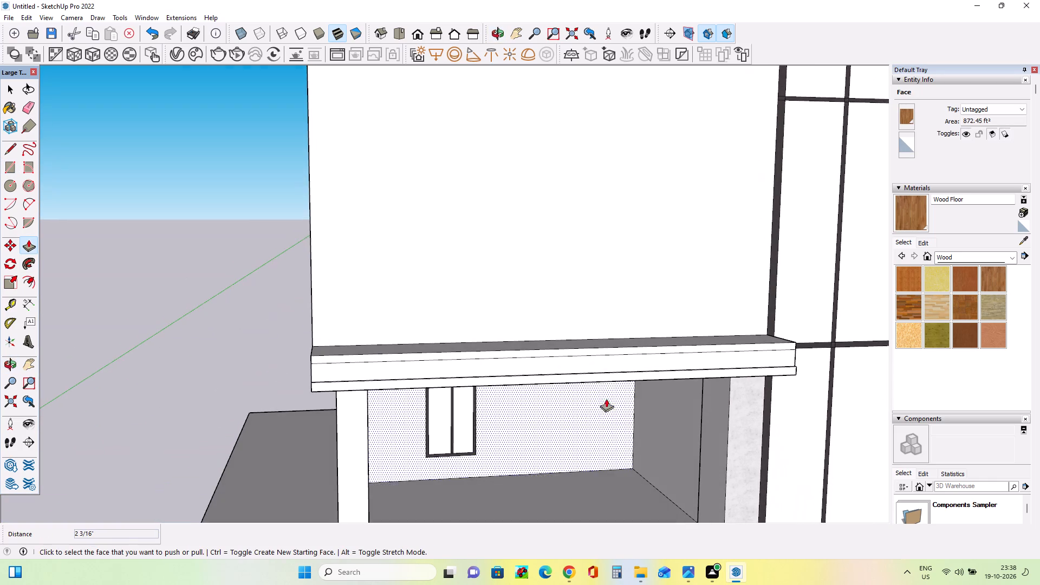
click(606, 352)
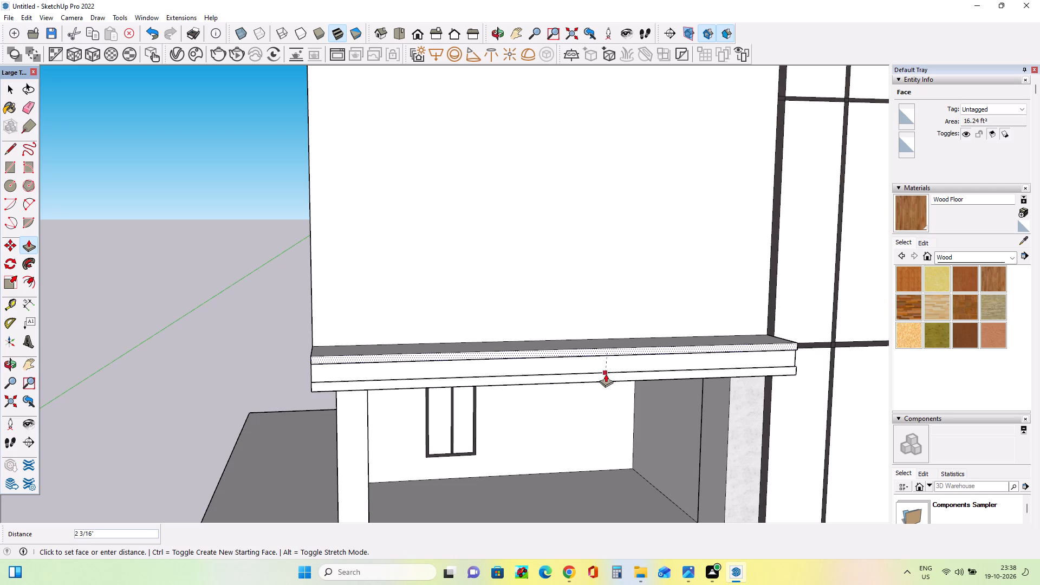
click(604, 375)
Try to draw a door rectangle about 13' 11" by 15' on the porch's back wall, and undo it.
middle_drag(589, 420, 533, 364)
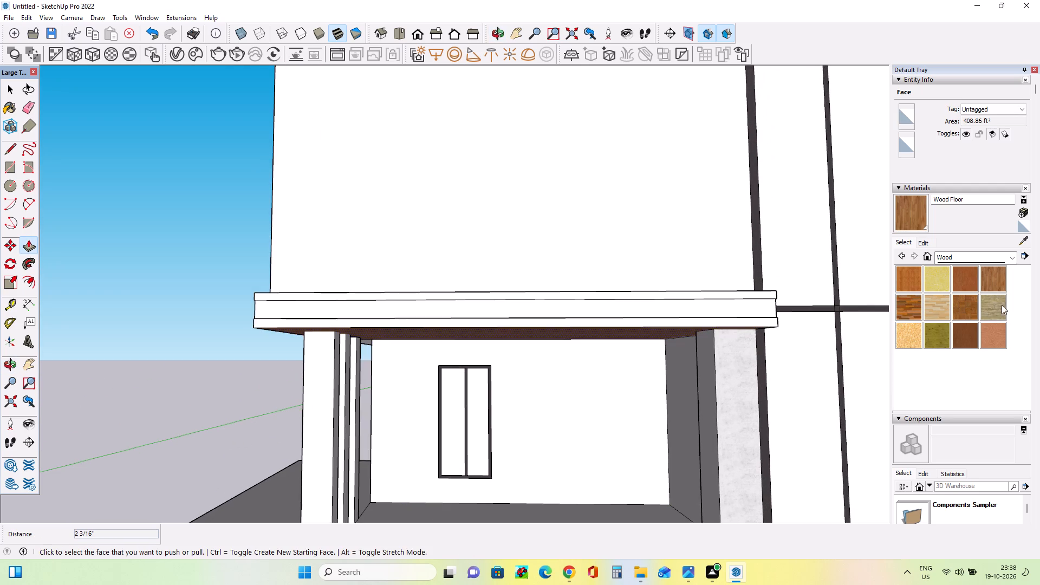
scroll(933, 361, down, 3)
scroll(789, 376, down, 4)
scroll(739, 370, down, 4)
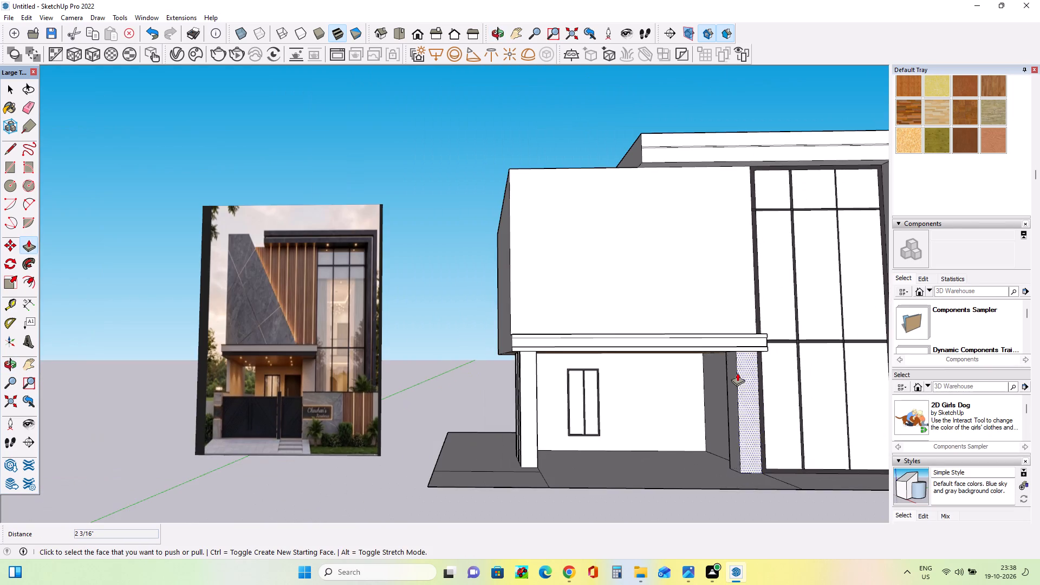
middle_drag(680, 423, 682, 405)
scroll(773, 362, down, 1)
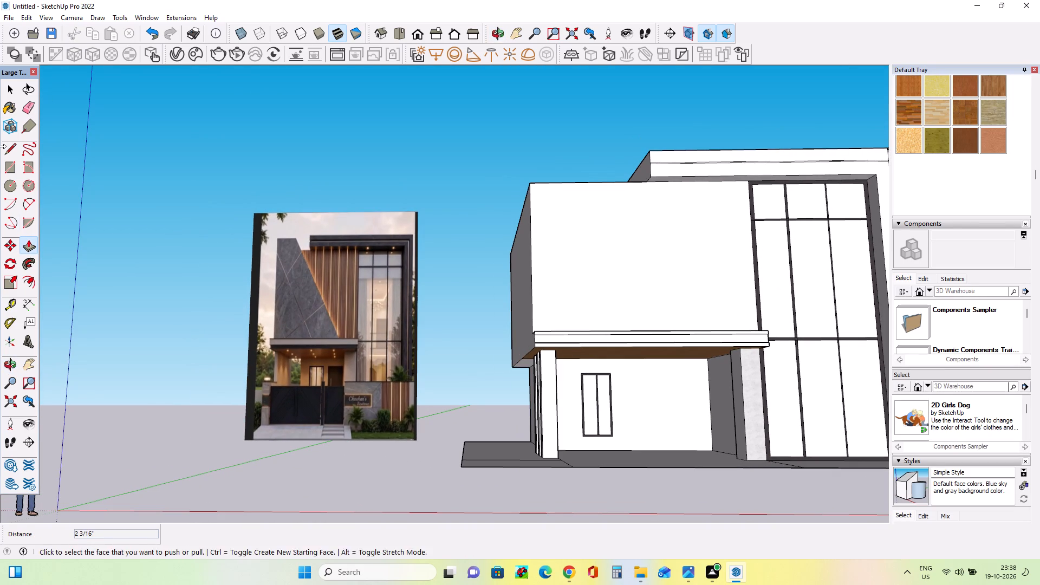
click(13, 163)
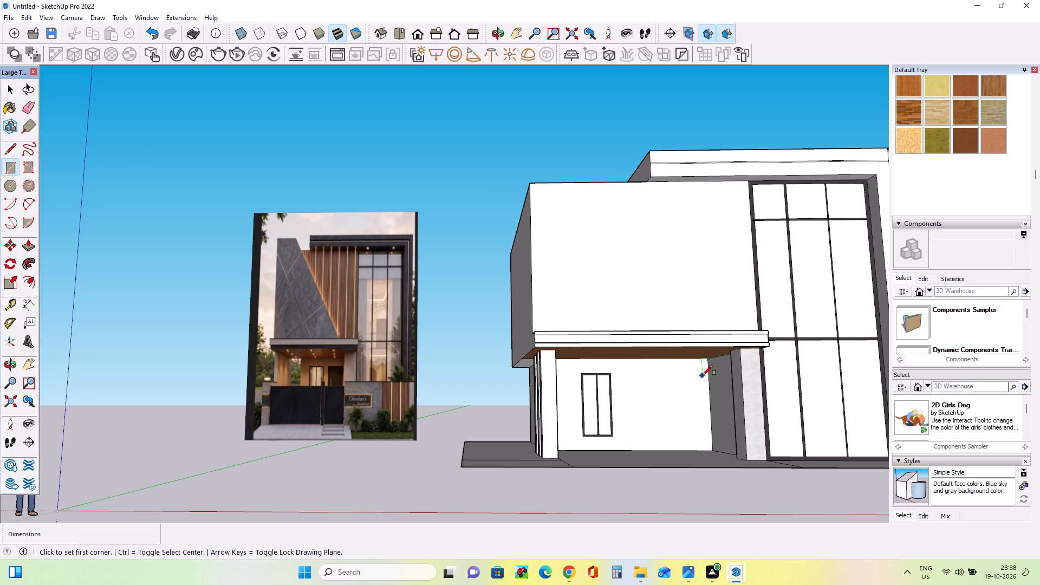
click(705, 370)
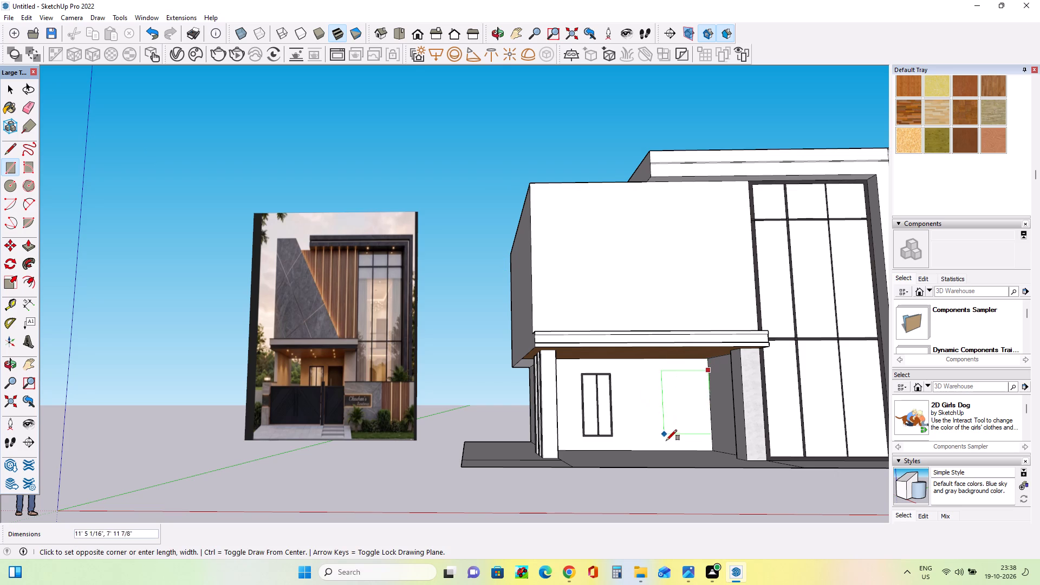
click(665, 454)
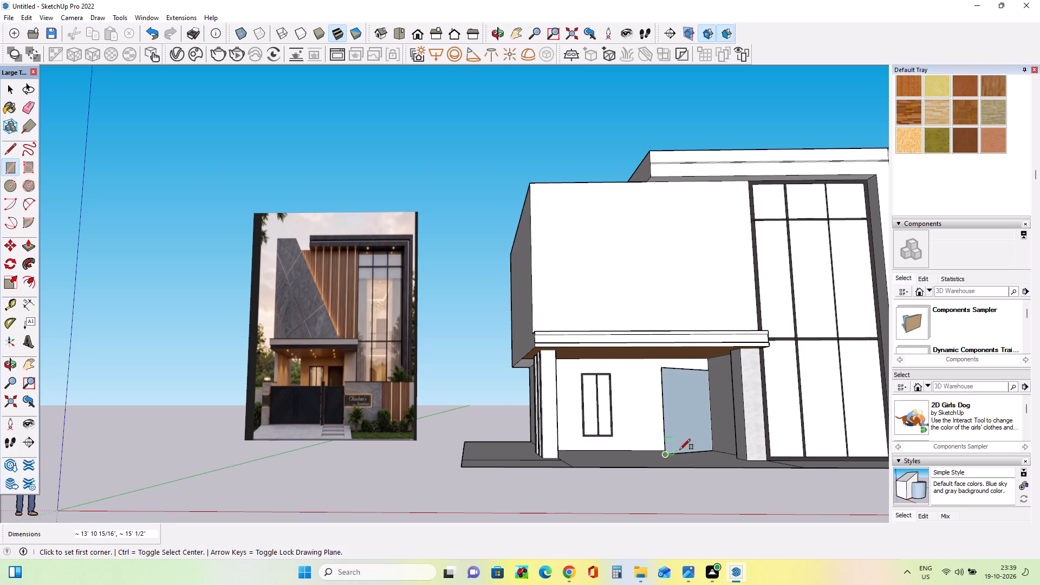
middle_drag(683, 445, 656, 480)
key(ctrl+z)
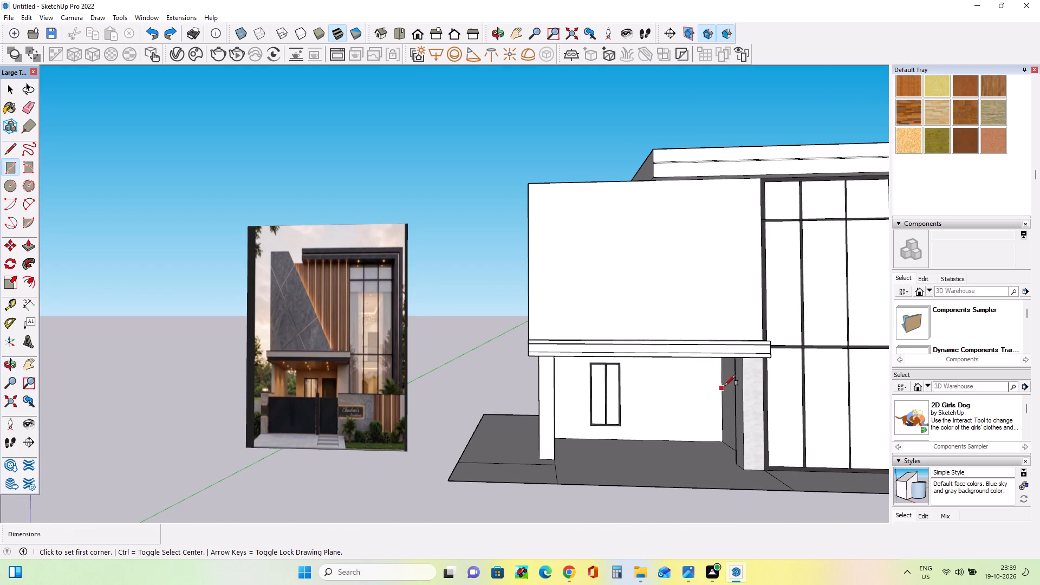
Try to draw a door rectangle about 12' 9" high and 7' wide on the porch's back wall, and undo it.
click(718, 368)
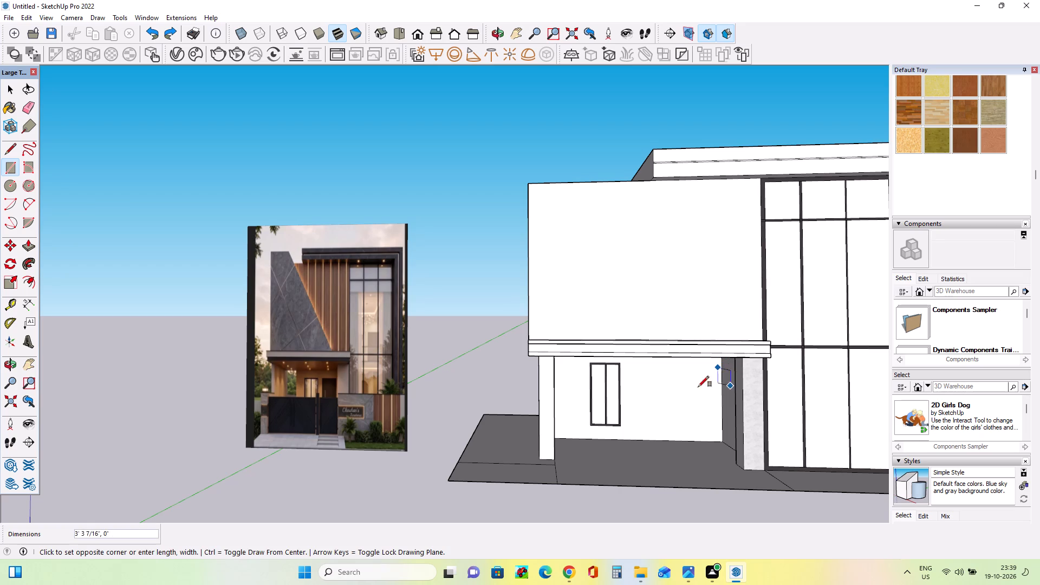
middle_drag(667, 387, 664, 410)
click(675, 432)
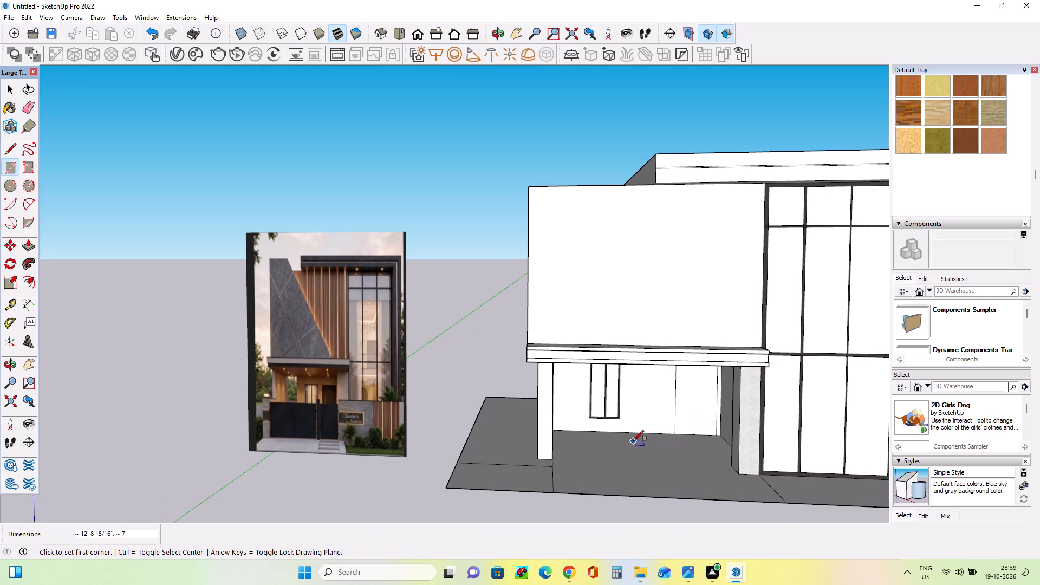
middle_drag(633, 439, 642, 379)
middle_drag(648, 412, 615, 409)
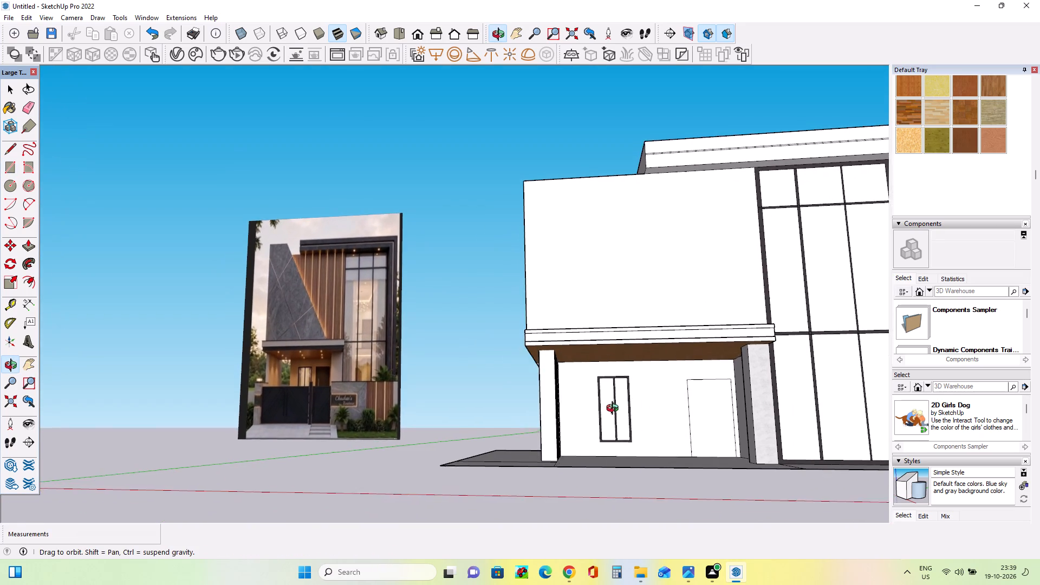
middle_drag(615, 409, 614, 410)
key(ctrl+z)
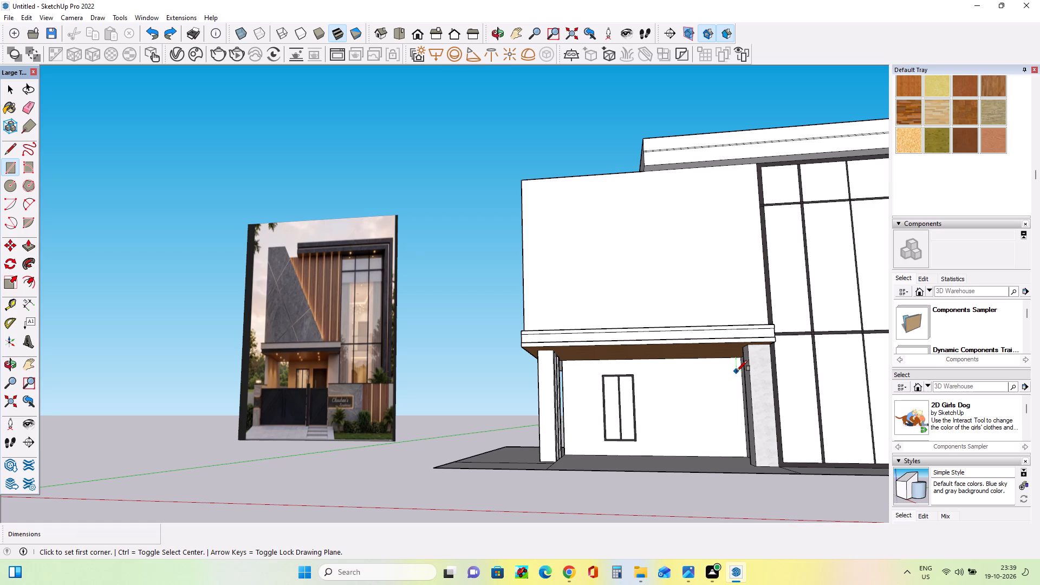
Draw a door rectangle about 13' 10" high and 7' 5" wide on the porch's back wall, near the pier and reaching the floor.
click(737, 371)
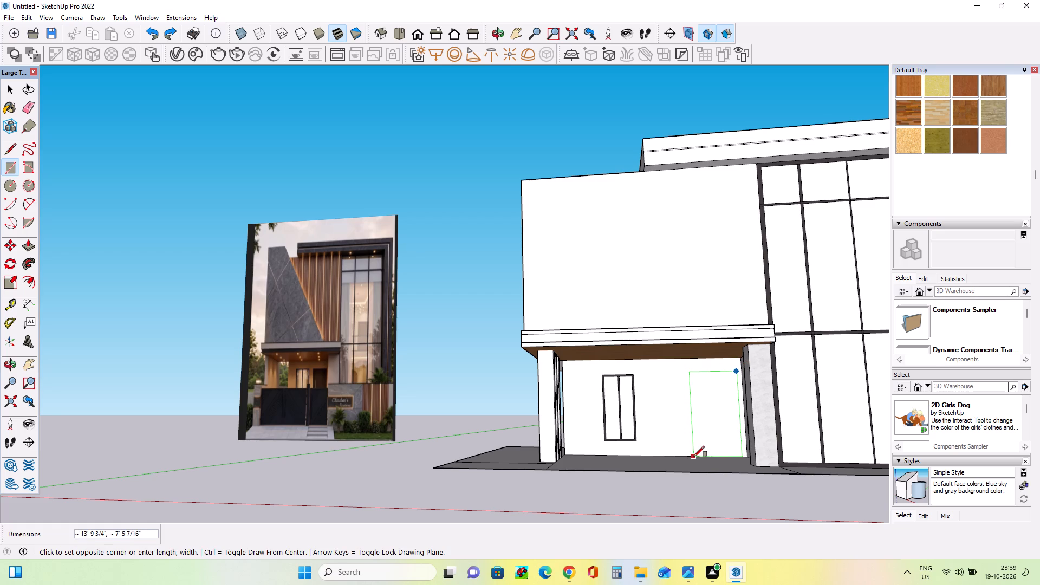
click(694, 457)
middle_drag(629, 434, 646, 441)
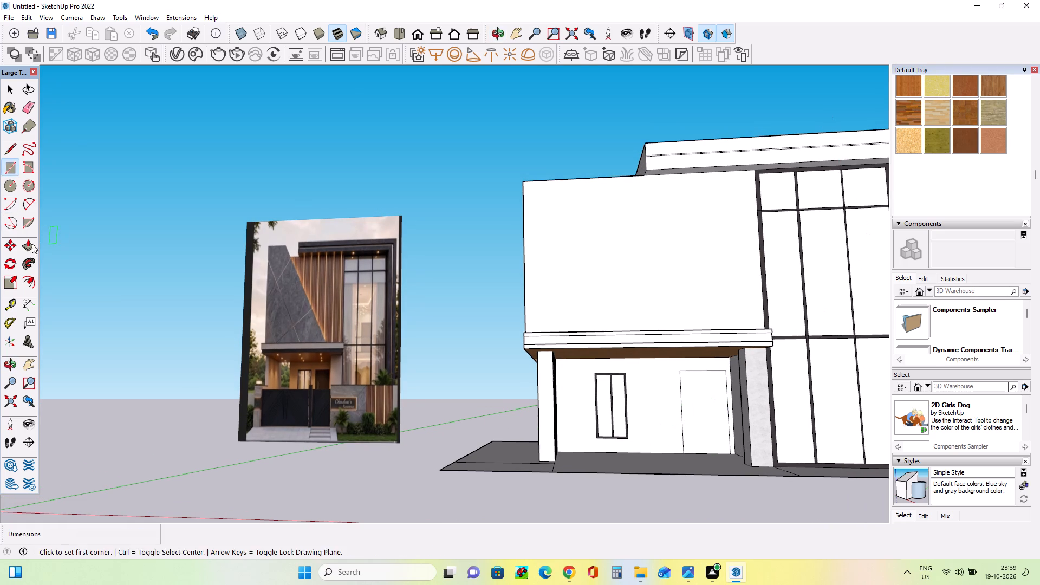
Push/Pull the door rectangle on the porch's back wall by about 2'.
click(29, 246)
click(692, 428)
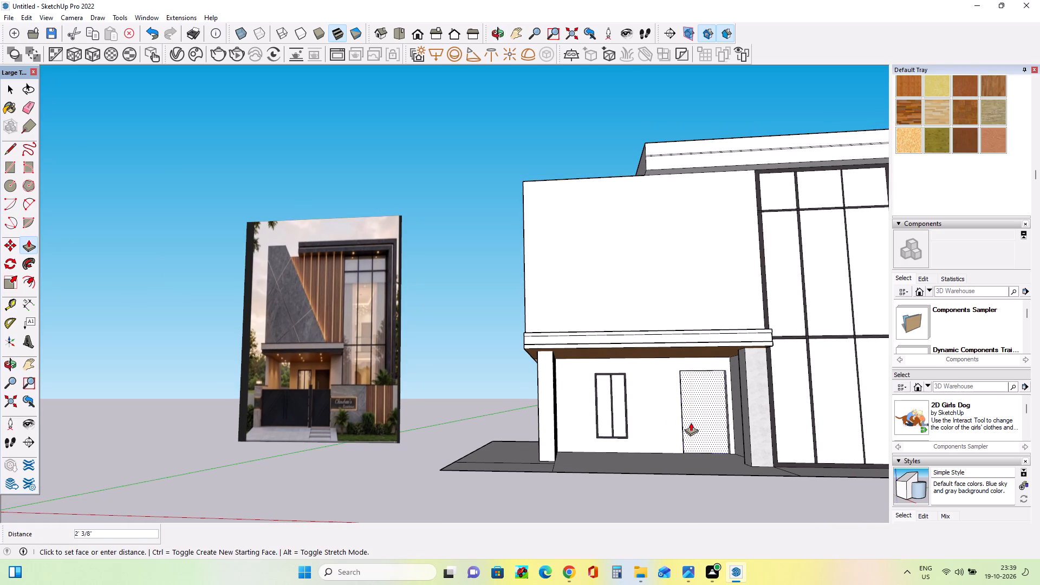
click(691, 422)
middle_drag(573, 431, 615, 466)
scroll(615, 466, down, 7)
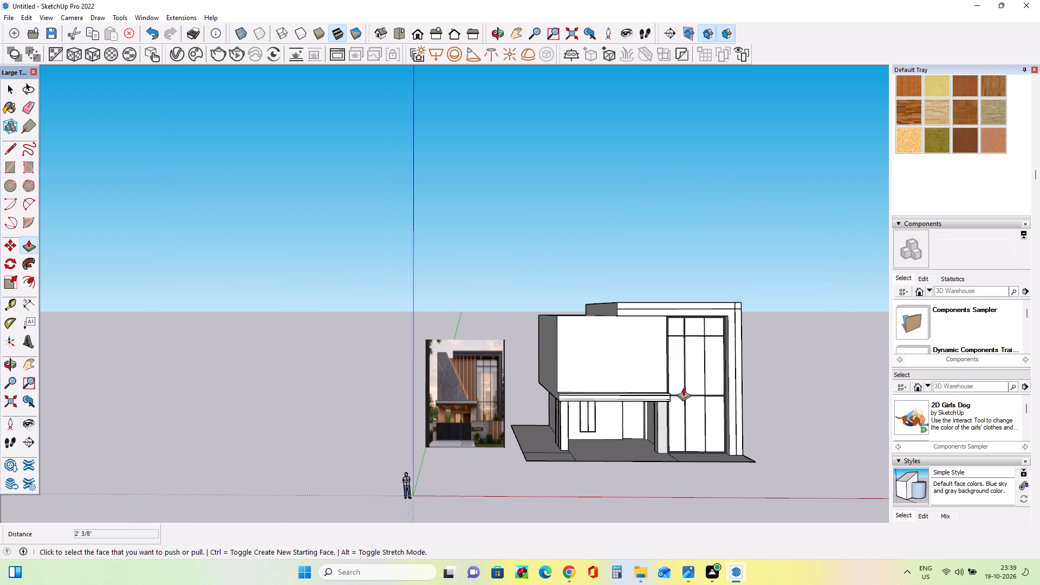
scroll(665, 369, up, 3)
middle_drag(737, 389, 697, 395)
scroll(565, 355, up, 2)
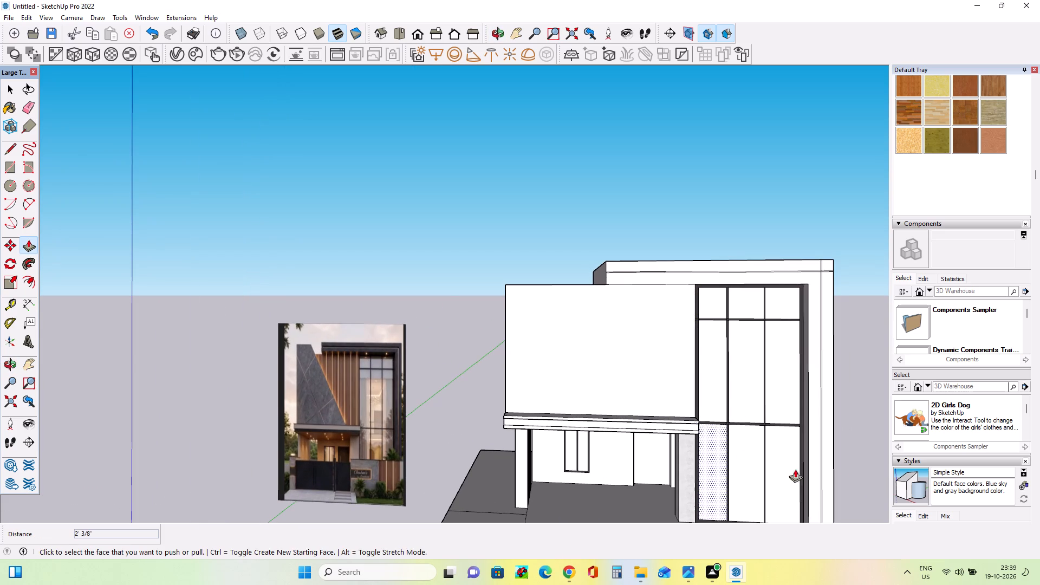
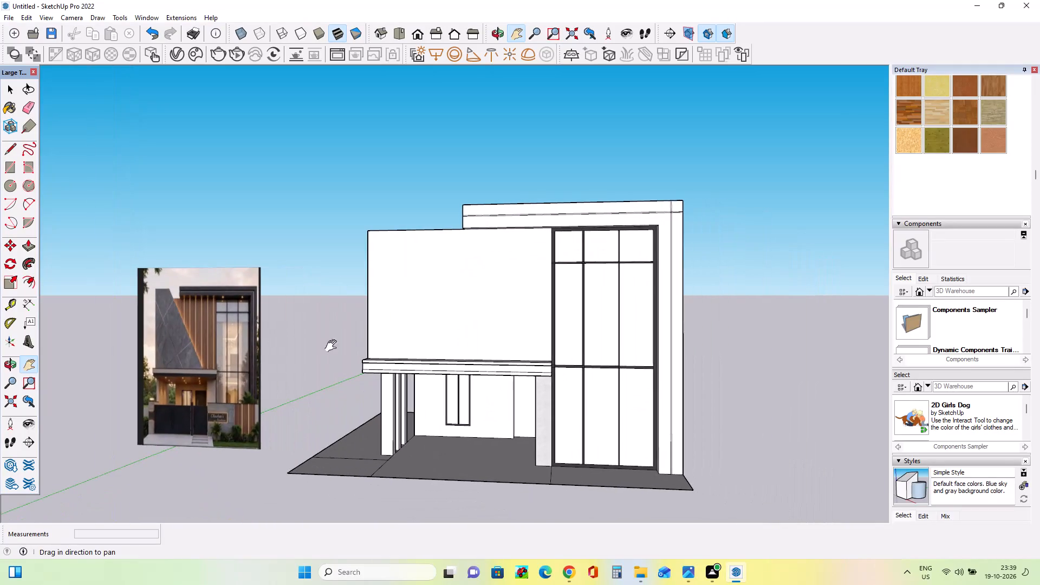
Paint the inner and outer front bands of the tall frame around the glazing with the in-model Asphalt New material.
middle_drag(387, 357, 402, 359)
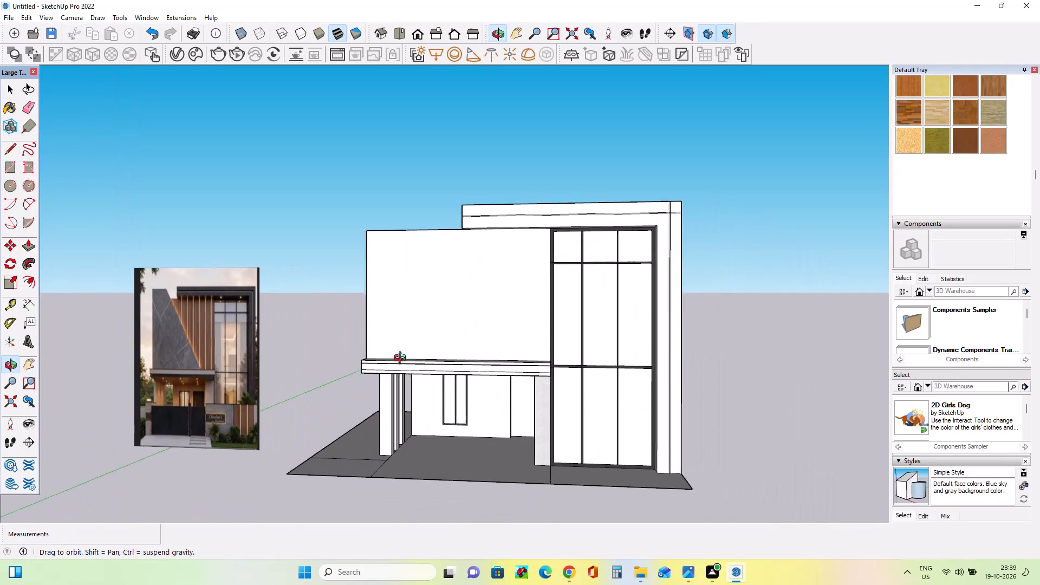
middle_drag(402, 359, 436, 356)
scroll(439, 350, up, 1)
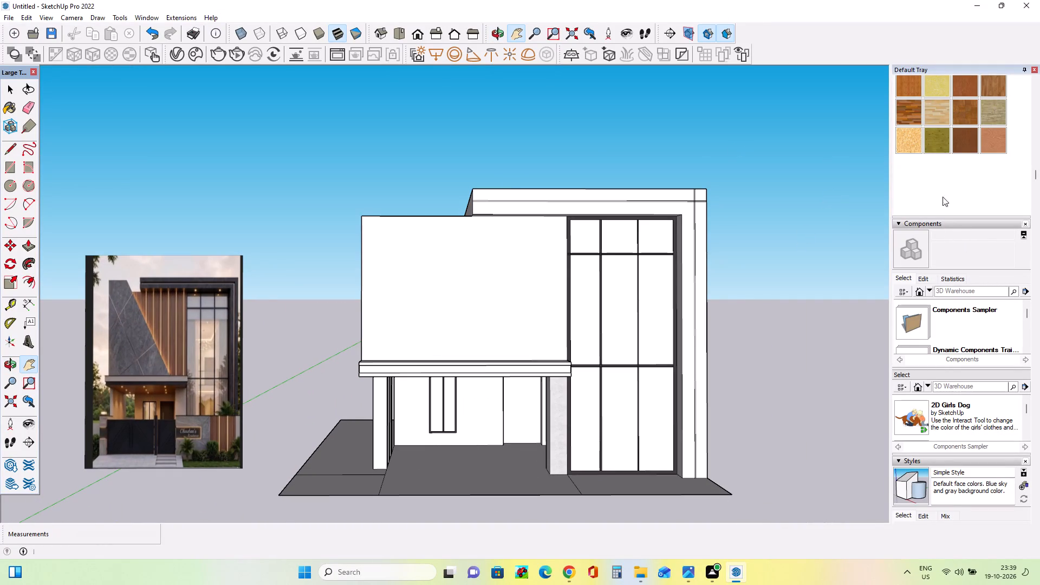
scroll(945, 213, up, 5)
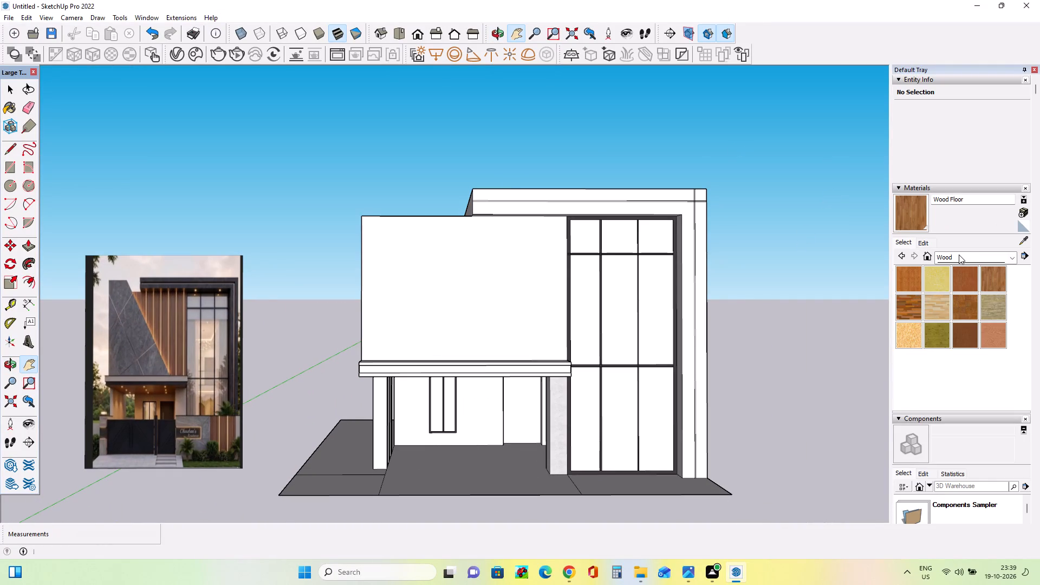
click(961, 259)
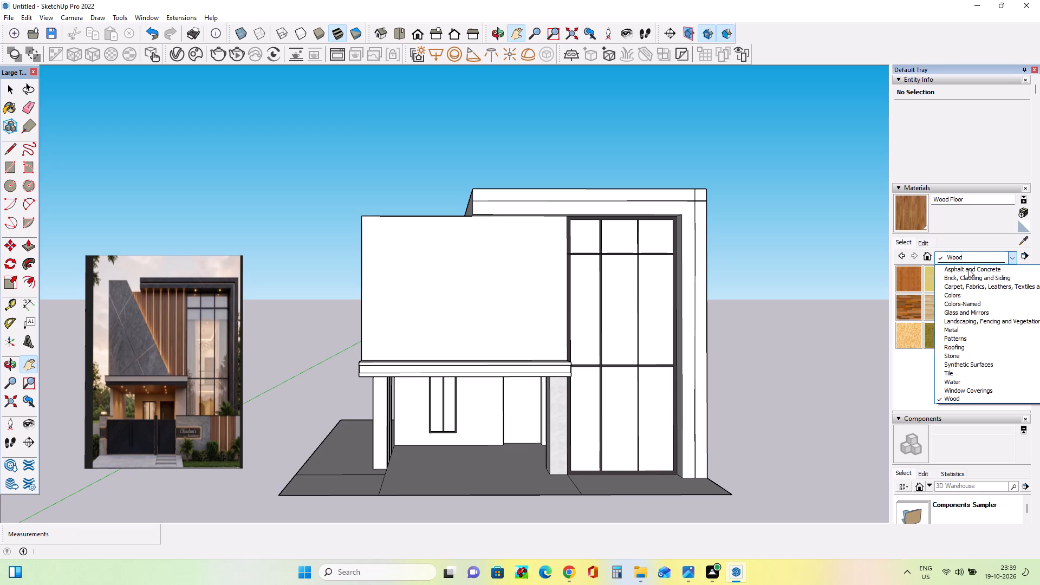
scroll(961, 298, up, 8)
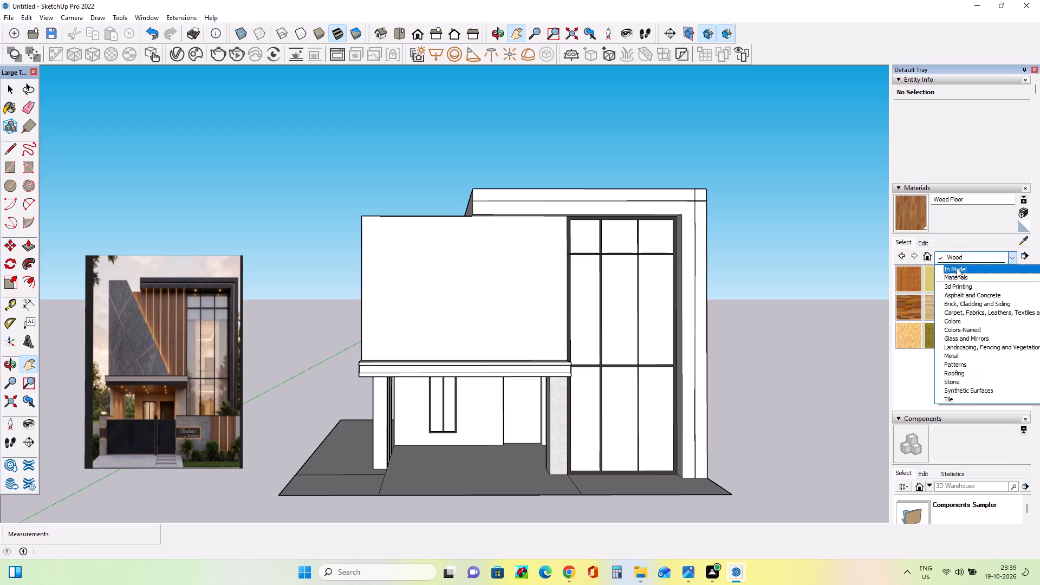
click(957, 268)
click(902, 275)
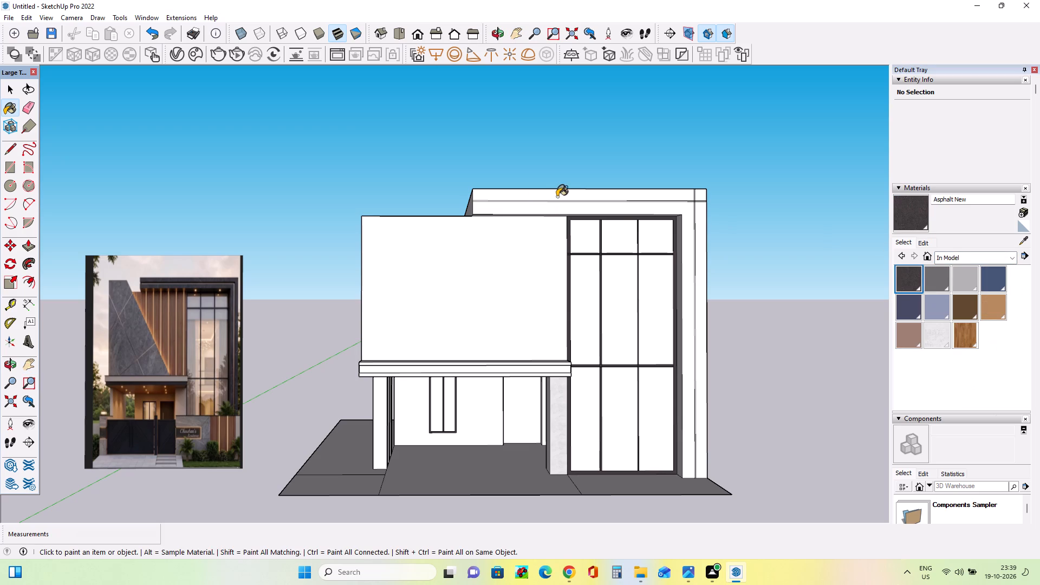
click(564, 207)
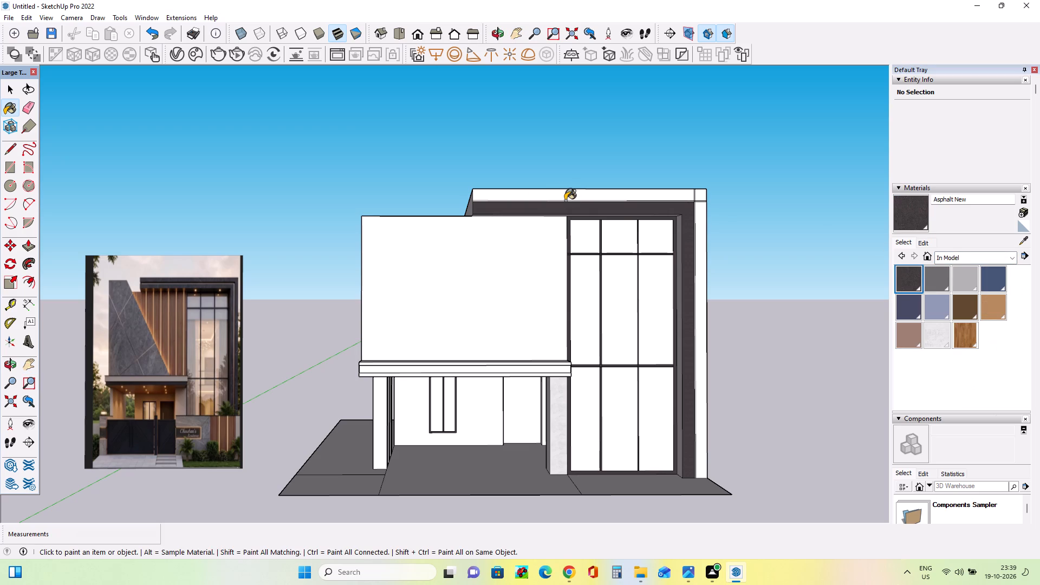
click(565, 196)
scroll(698, 219, up, 2)
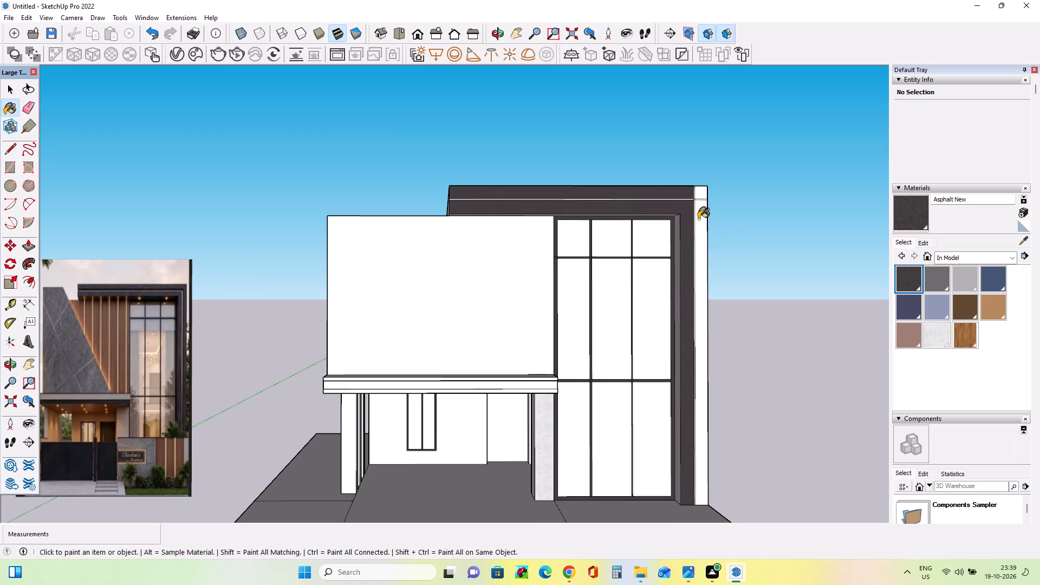
click(705, 216)
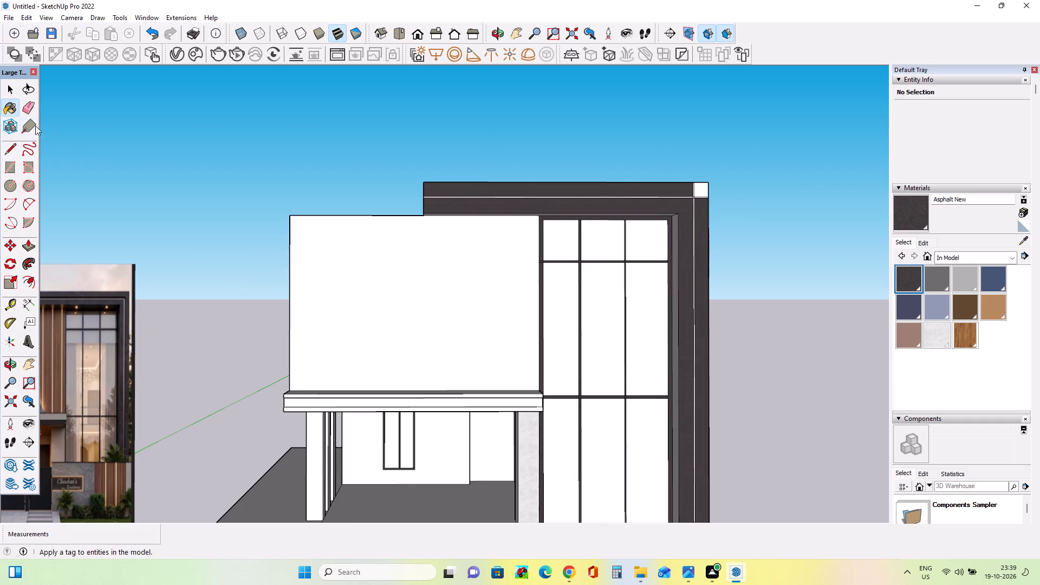
Erase the two short edges bounding the unpainted square at the frame's upper outer corner.
click(26, 106)
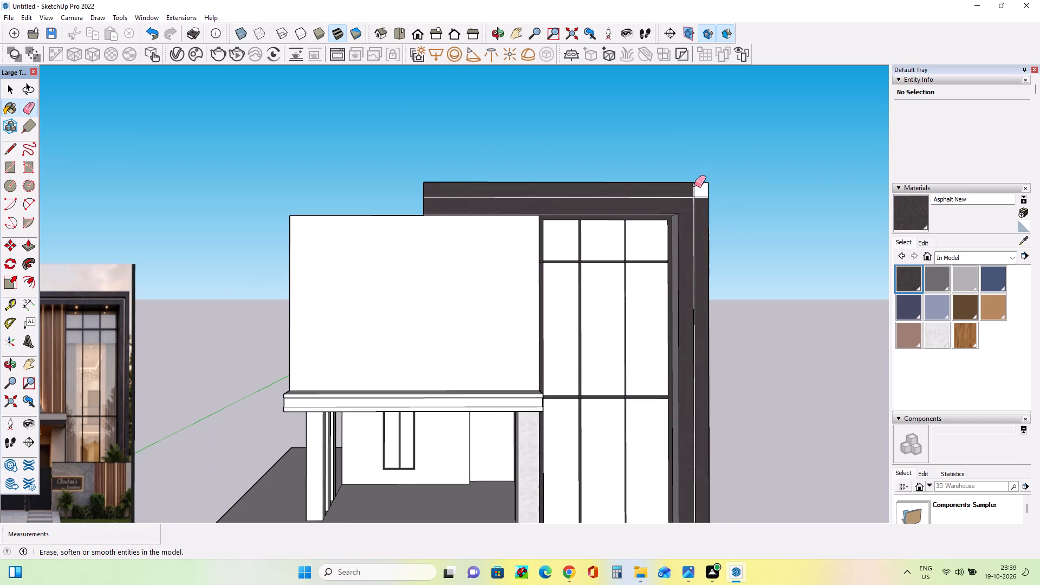
drag(693, 187, 698, 189)
drag(700, 197, 702, 202)
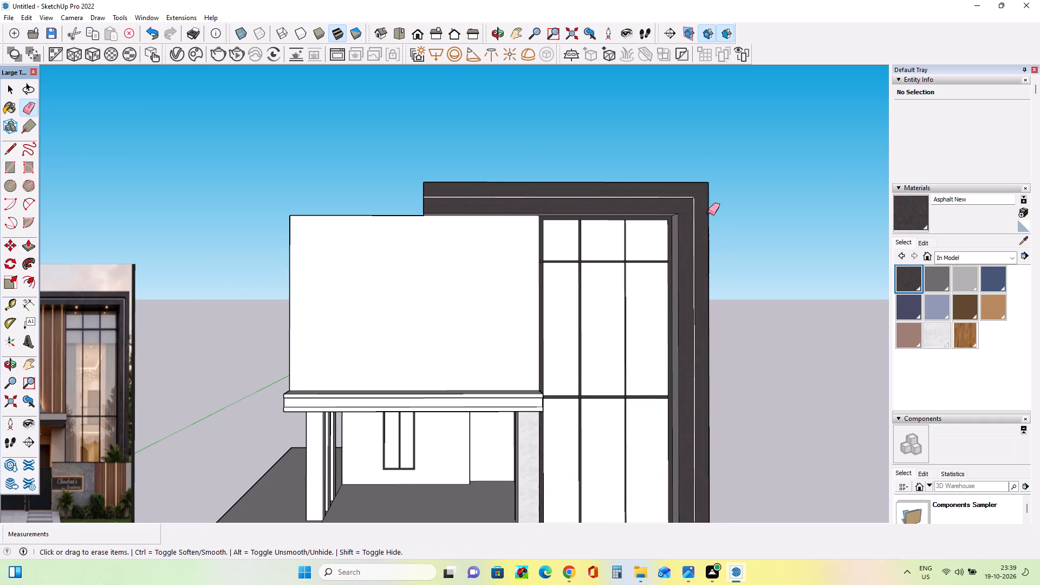
Paint the frame's thin vertical strip, horizontal strip and their corner square with the in-model Niraj_Shoe_Stitching material.
scroll(703, 225, down, 6)
scroll(712, 298, up, 6)
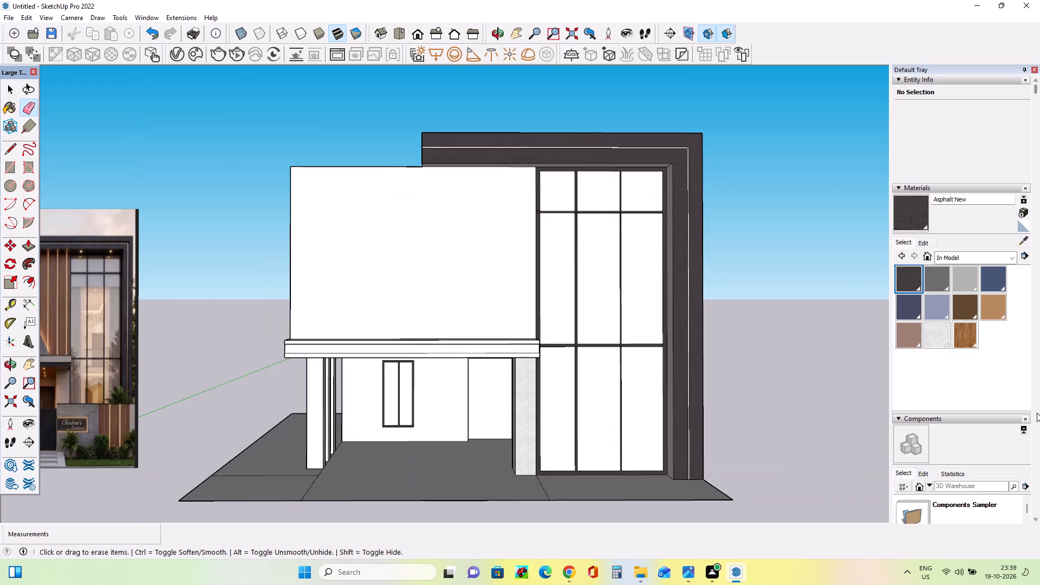
click(987, 313)
scroll(633, 364, up, 9)
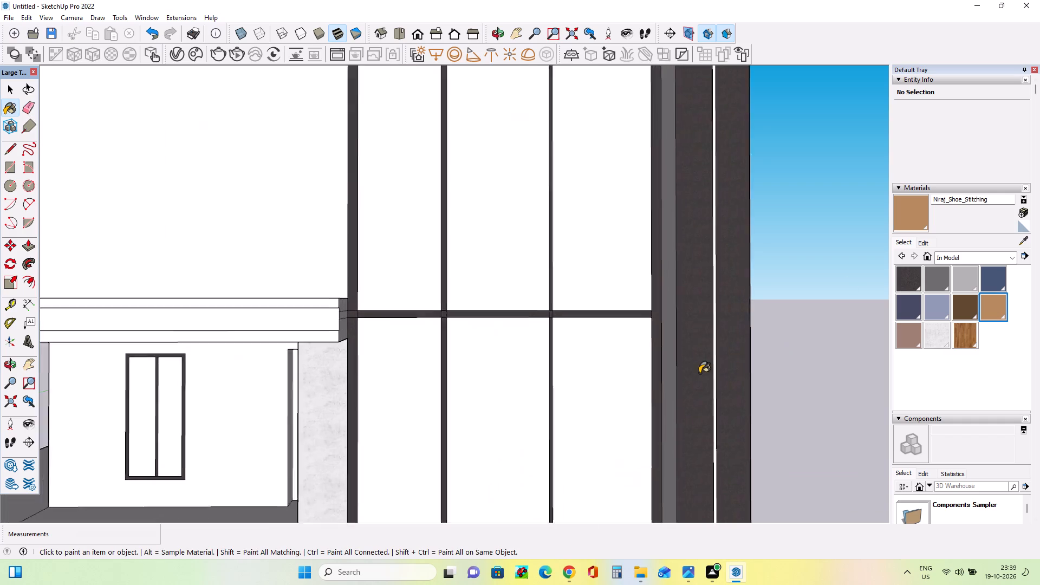
scroll(699, 373, up, 2)
click(719, 365)
click(718, 366)
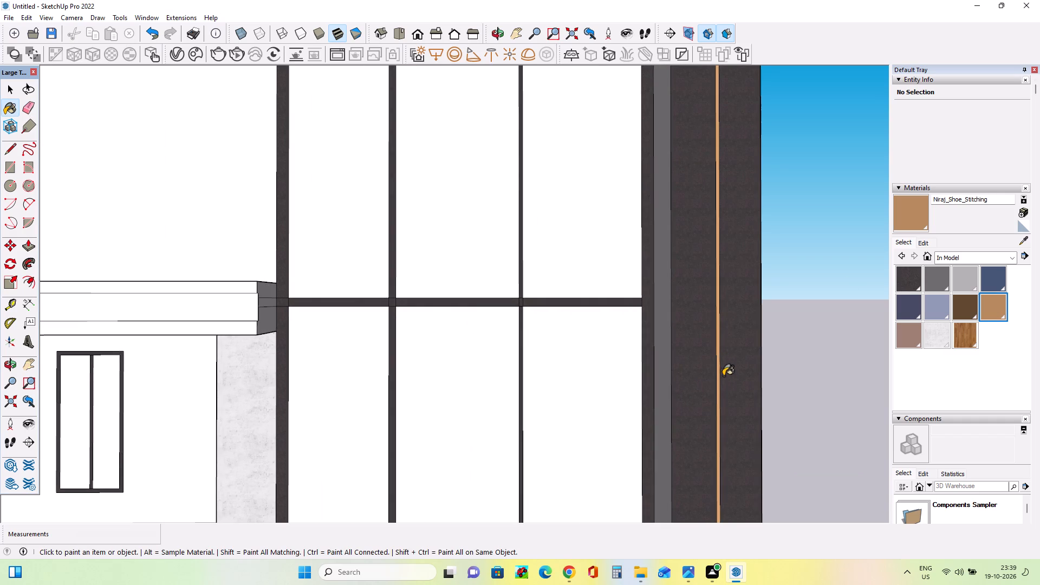
middle_drag(725, 389, 723, 431)
scroll(723, 431, down, 12)
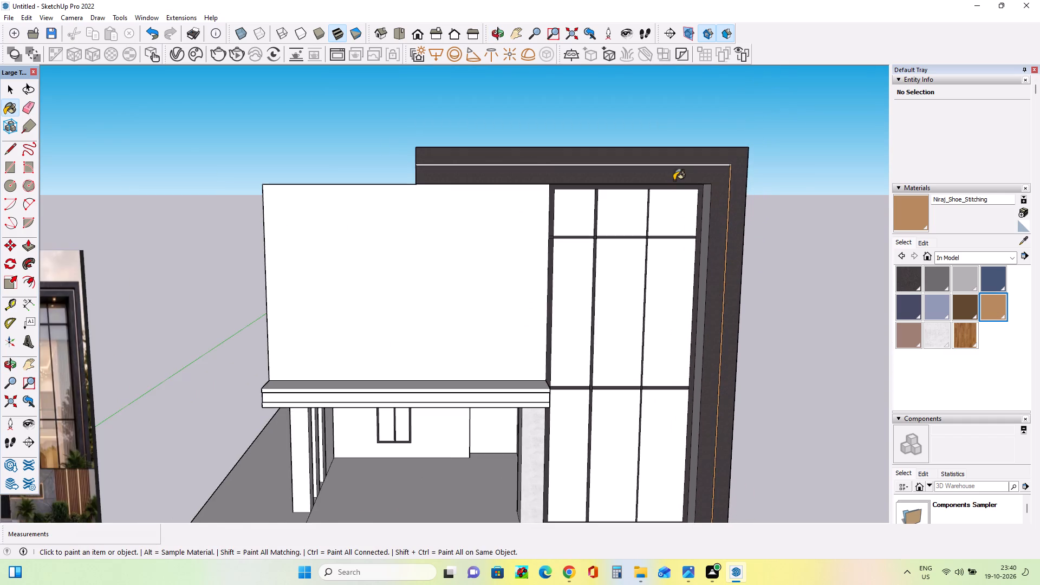
scroll(673, 179, up, 11)
click(684, 175)
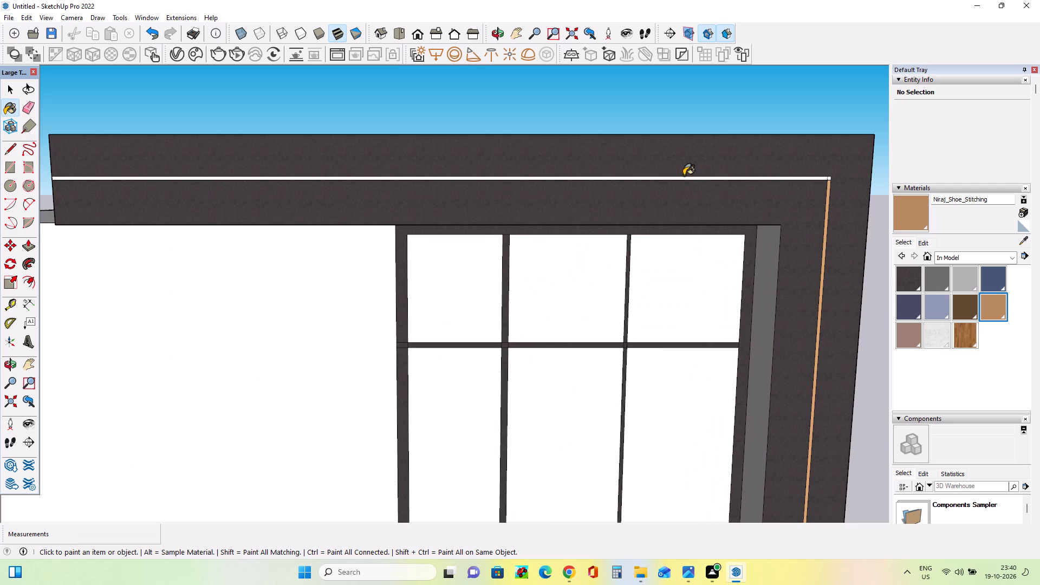
scroll(834, 171, up, 8)
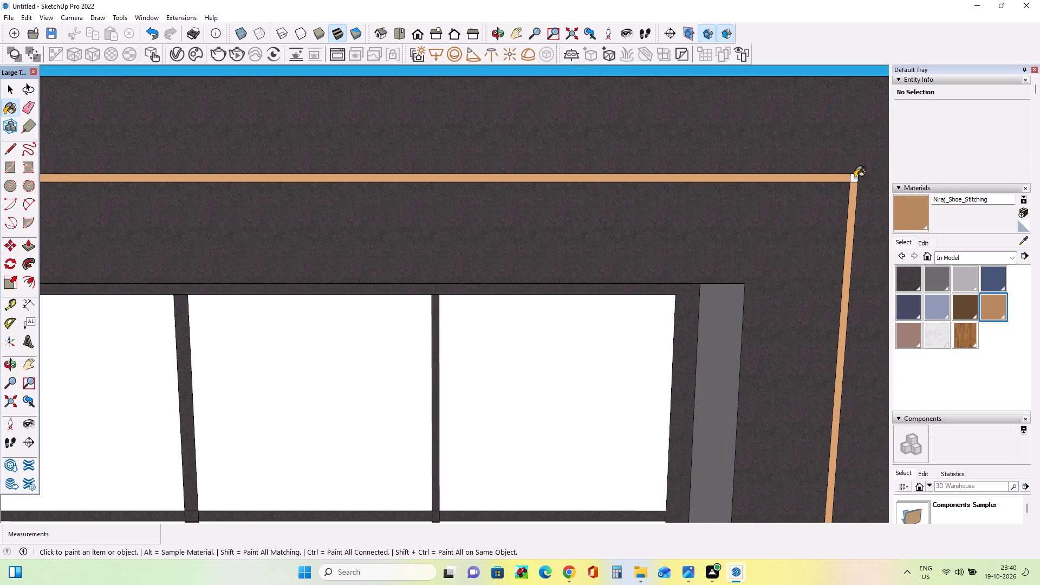
click(855, 178)
Push/Pull the tan horizontal strip, vertical strip and corner square outward from the frame by about 3 1/16".
click(27, 249)
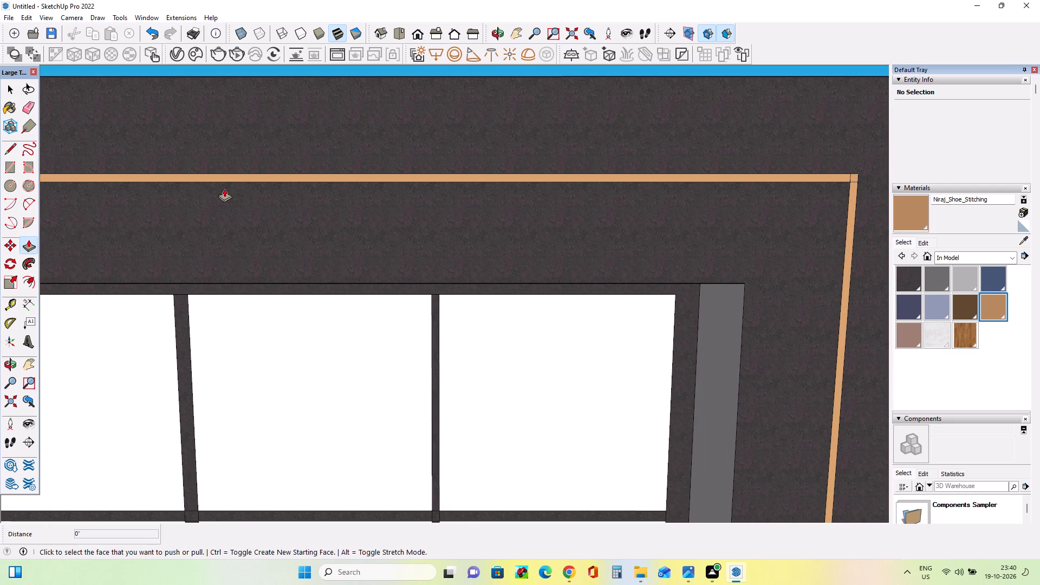
click(226, 179)
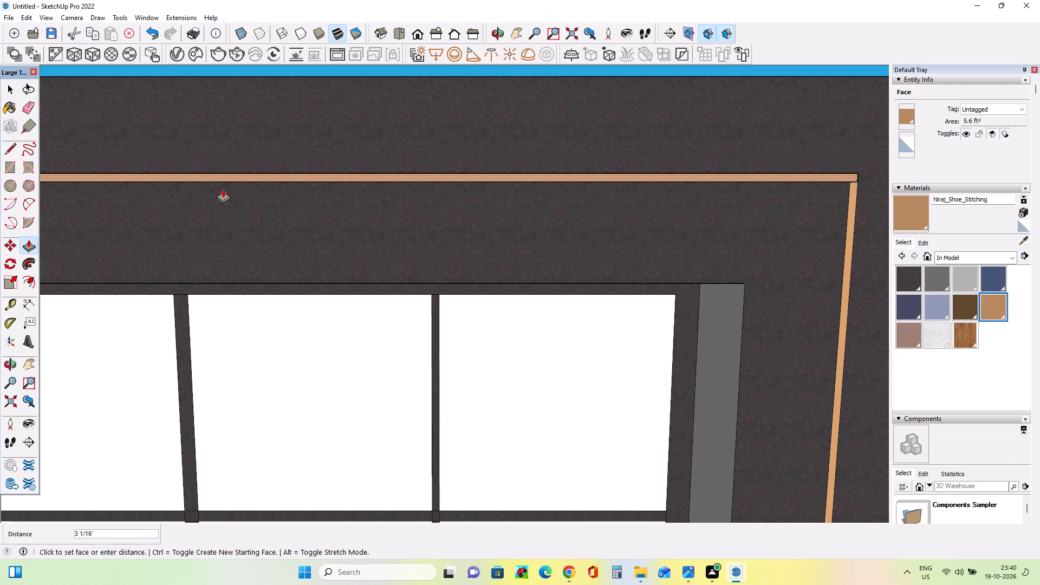
click(223, 189)
middle_drag(281, 249, 165, 155)
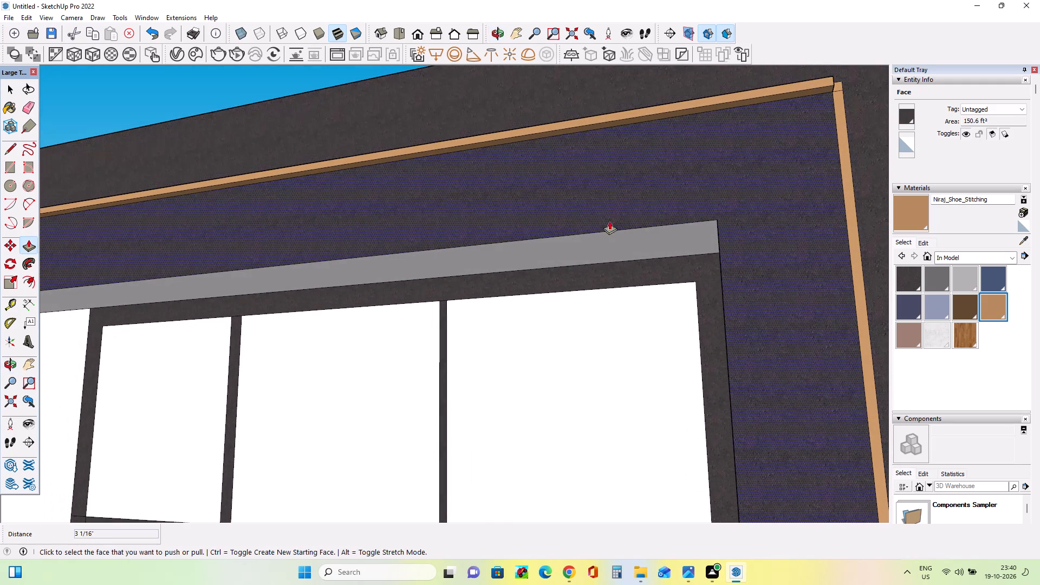
click(844, 156)
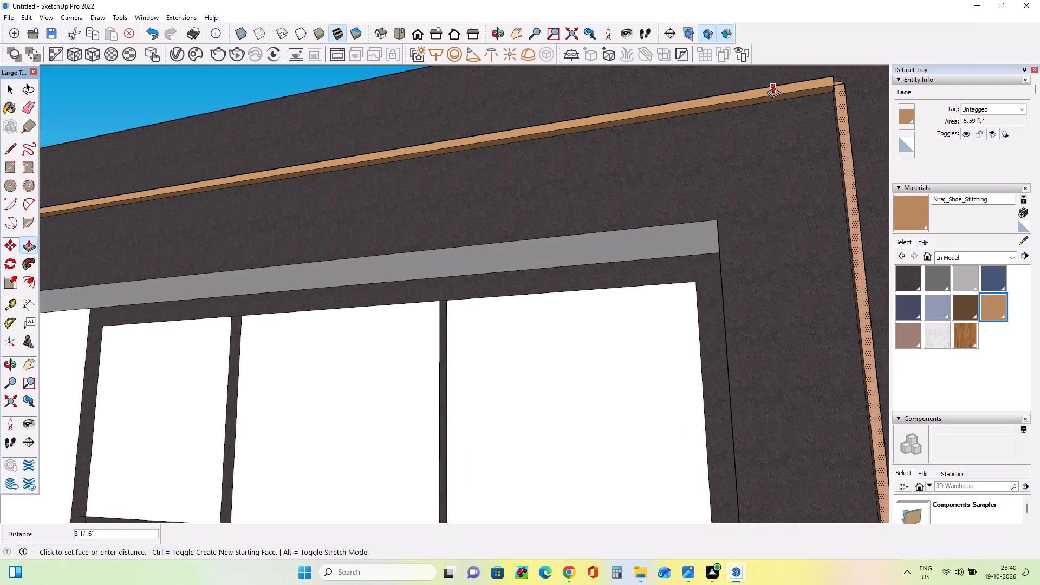
click(773, 84)
middle_drag(777, 163, 725, 283)
scroll(851, 160, up, 6)
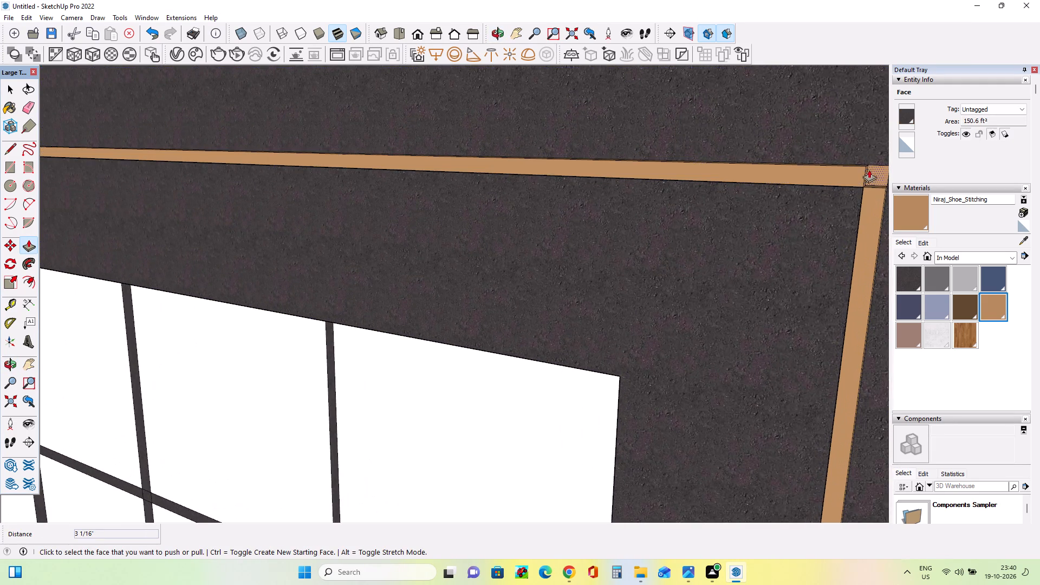
click(875, 172)
click(824, 177)
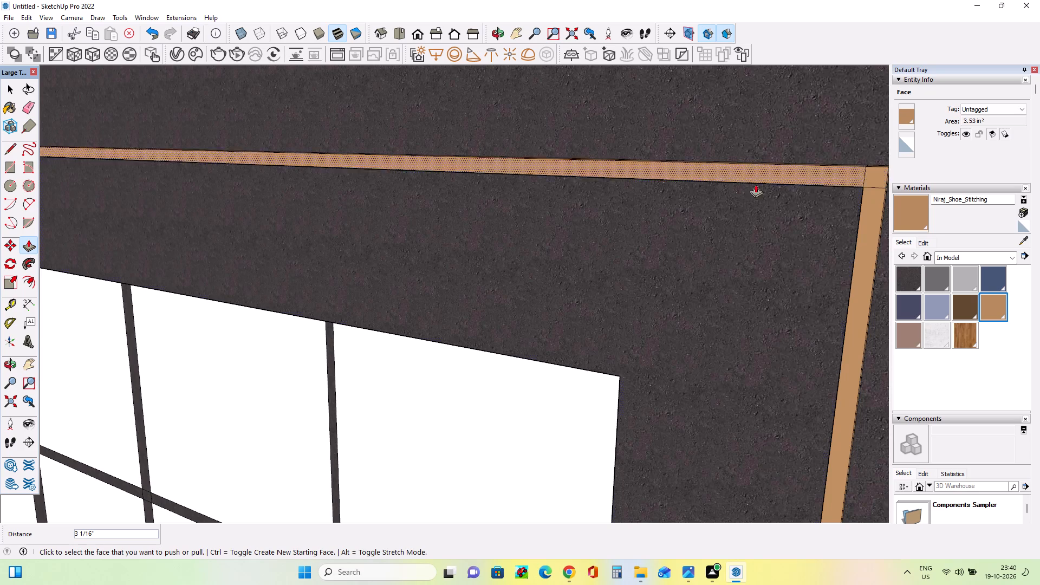
Paint all nine panes of the tall front window with Translucent Glass Gray from the Glass and Mirrors collection.
scroll(606, 200, down, 13)
scroll(606, 200, up, 1)
scroll(606, 200, down, 10)
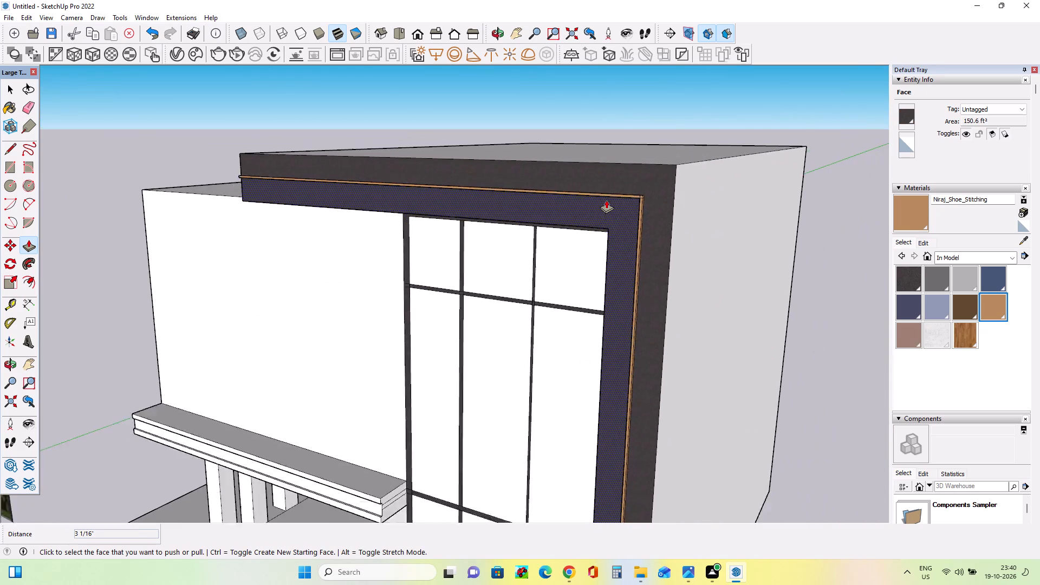
scroll(606, 200, down, 5)
middle_drag(478, 331, 656, 232)
scroll(651, 234, up, 3)
middle_drag(638, 266, 634, 292)
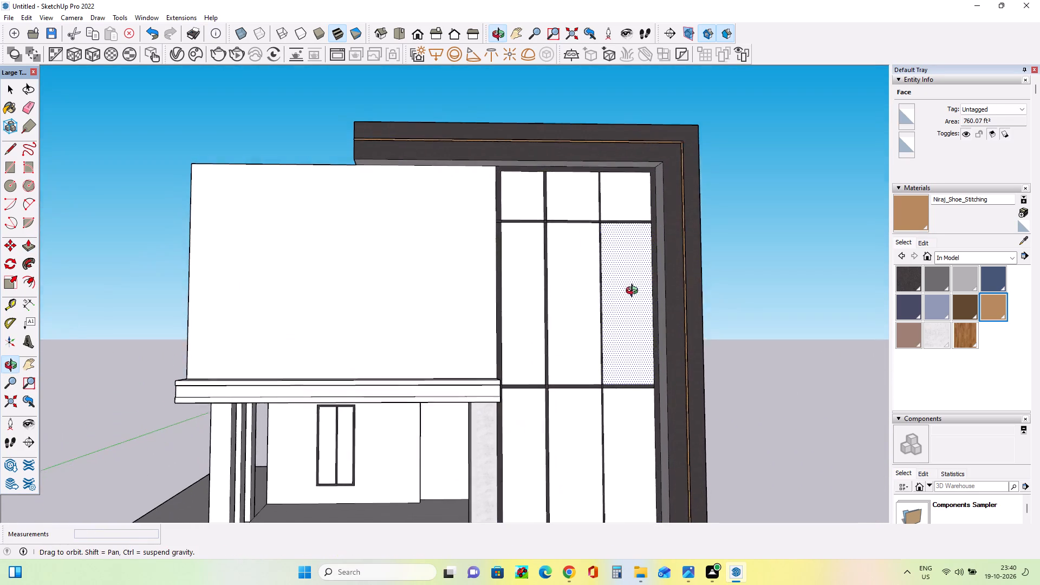
middle_drag(634, 292, 634, 293)
scroll(556, 309, down, 2)
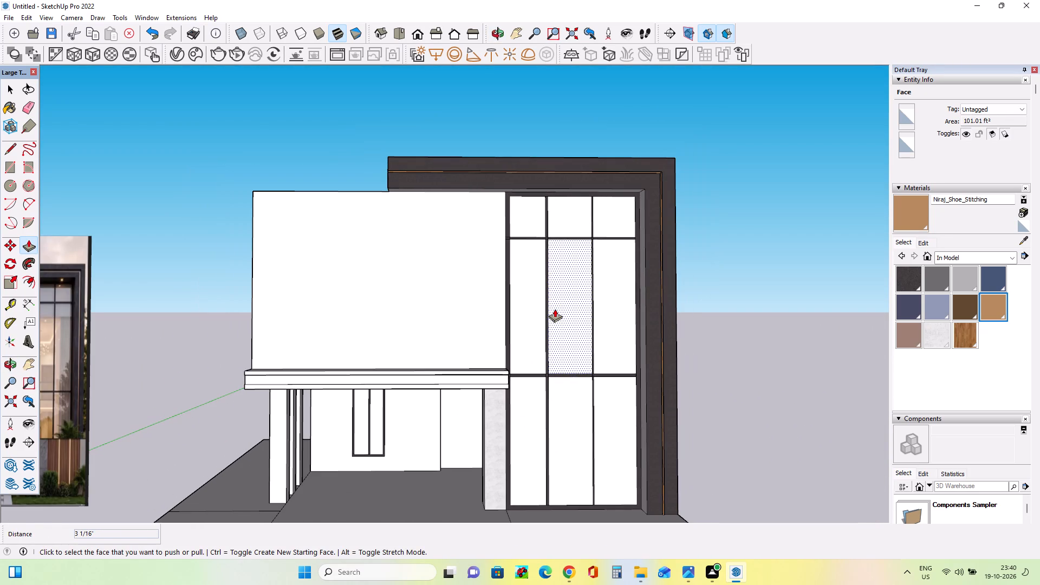
scroll(677, 351, down, 2)
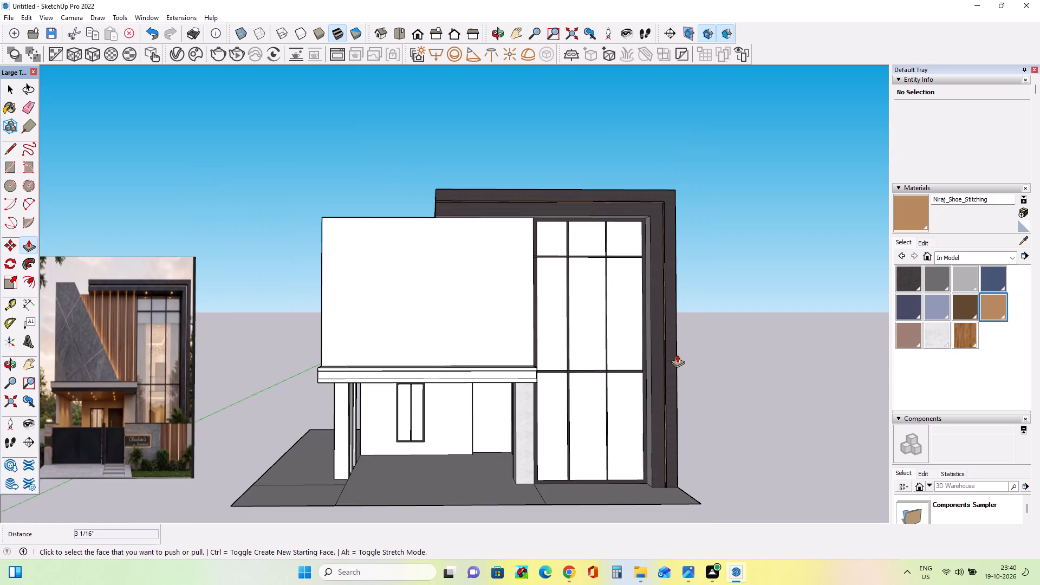
click(1002, 257)
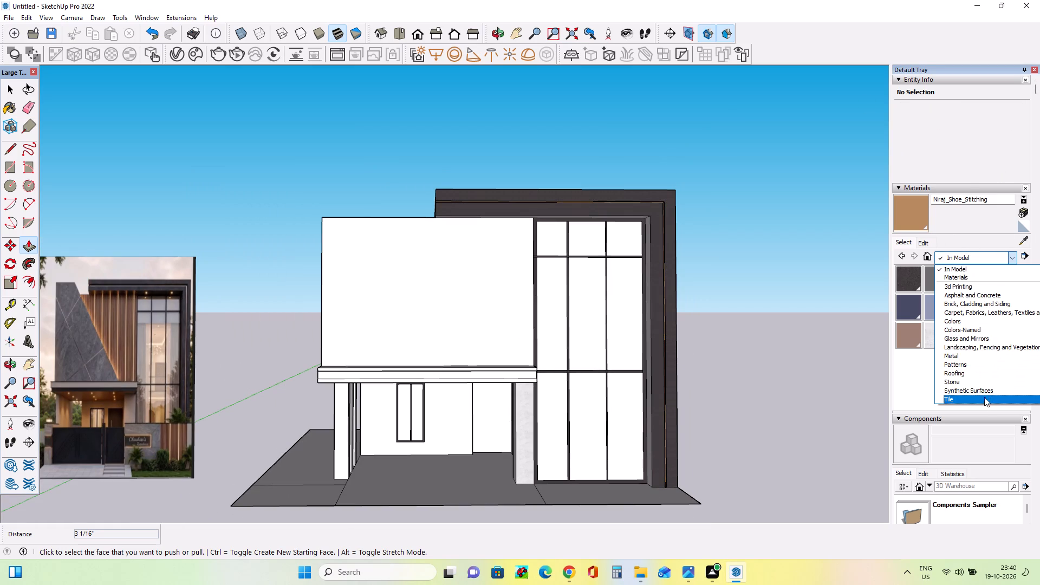
click(977, 336)
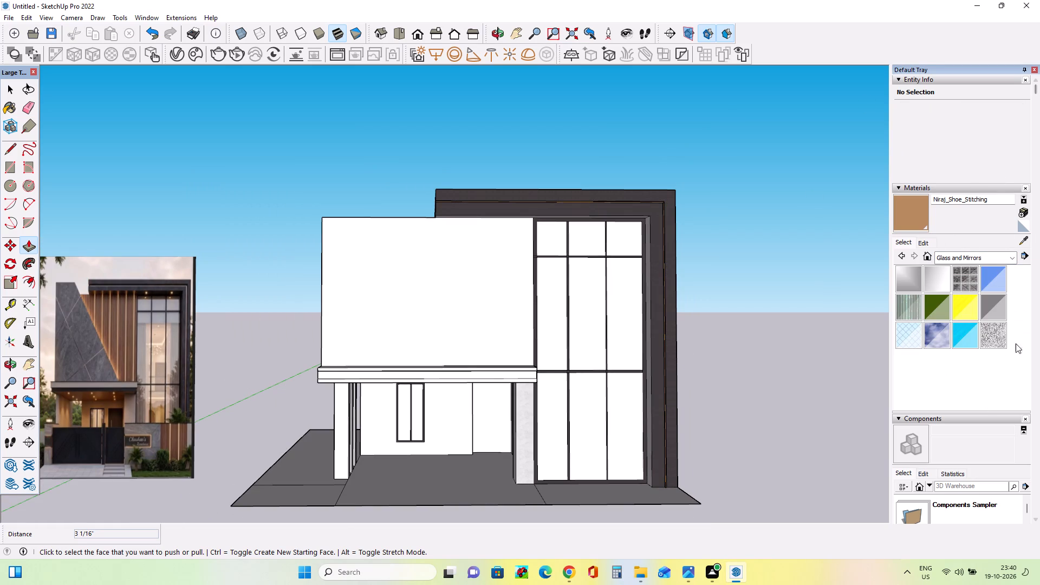
click(998, 308)
click(635, 315)
click(629, 248)
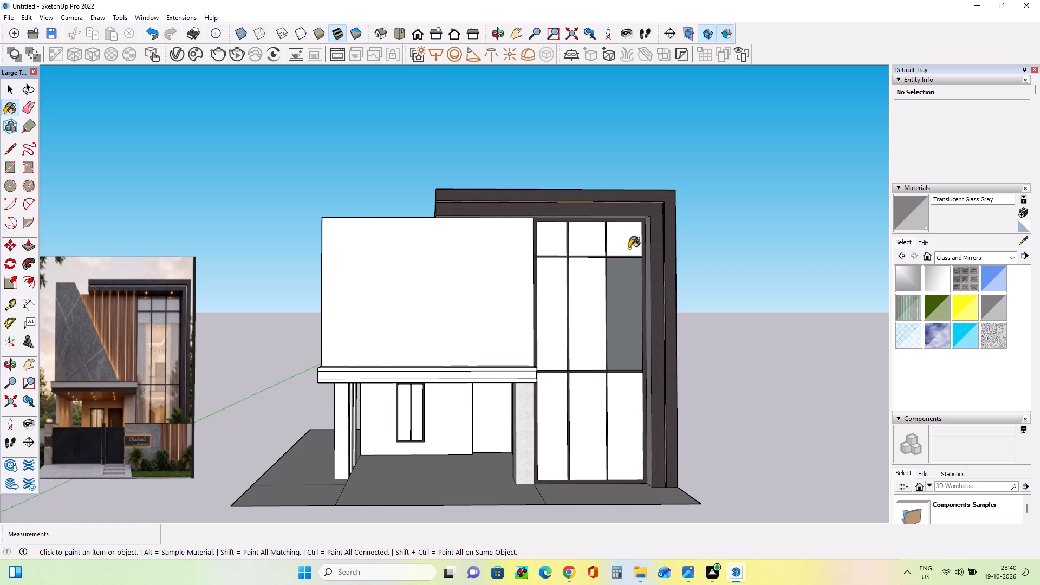
click(583, 245)
click(555, 247)
click(548, 304)
click(587, 317)
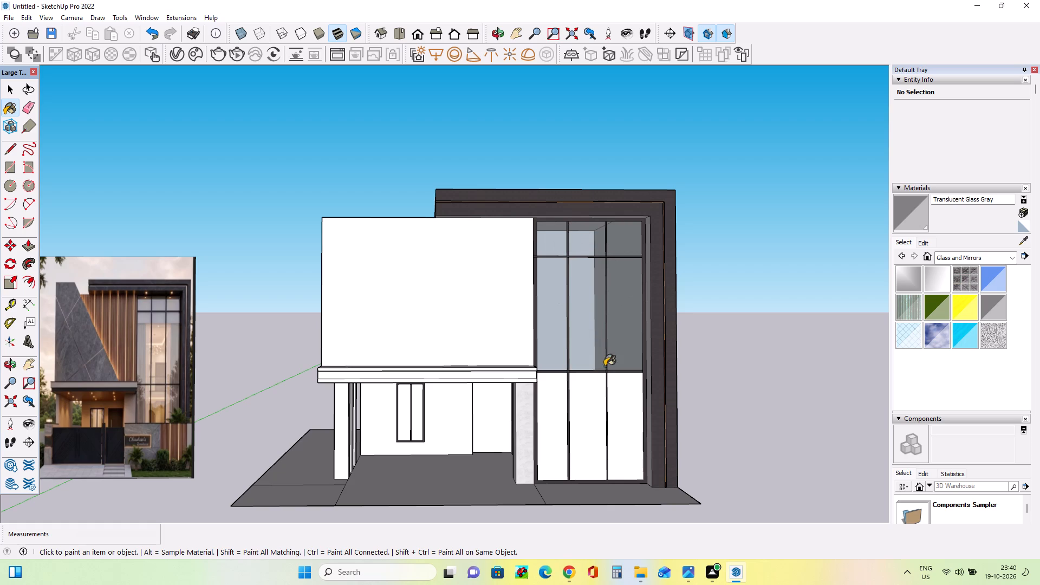
click(596, 413)
click(621, 420)
click(556, 441)
middle_drag(578, 451, 576, 460)
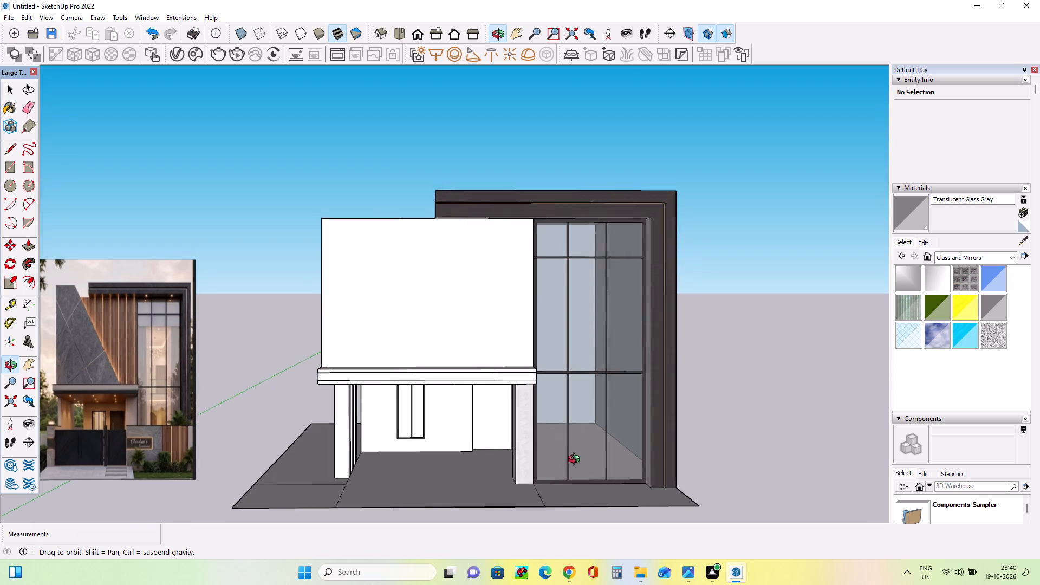
middle_drag(576, 460, 542, 451)
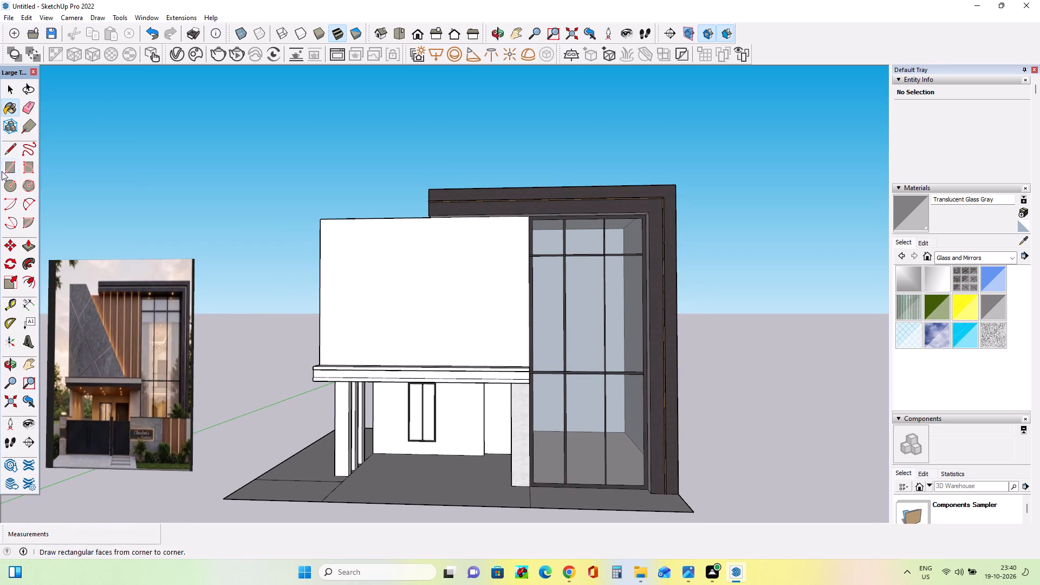
click(12, 99)
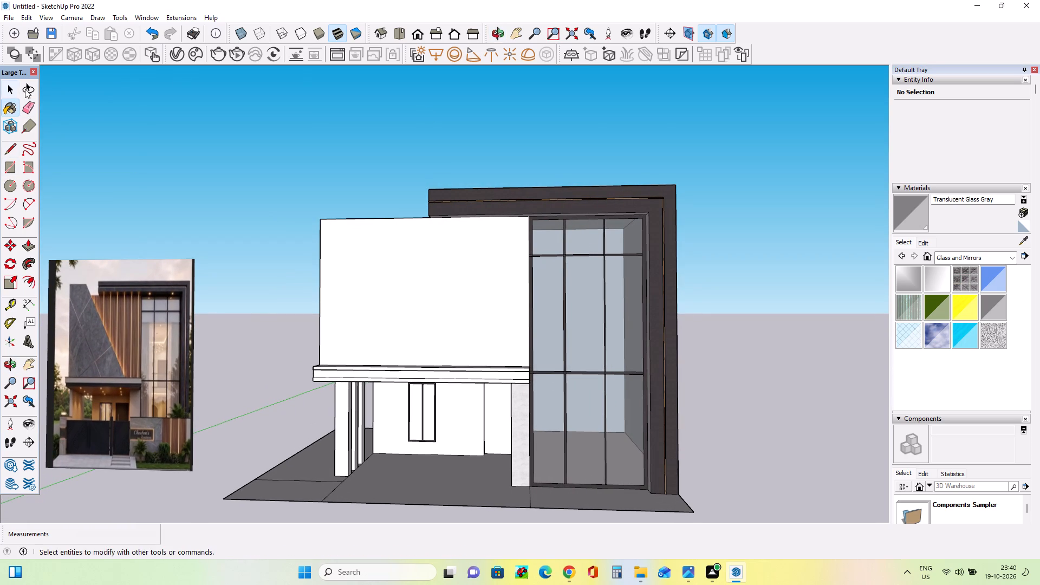
click(4, 89)
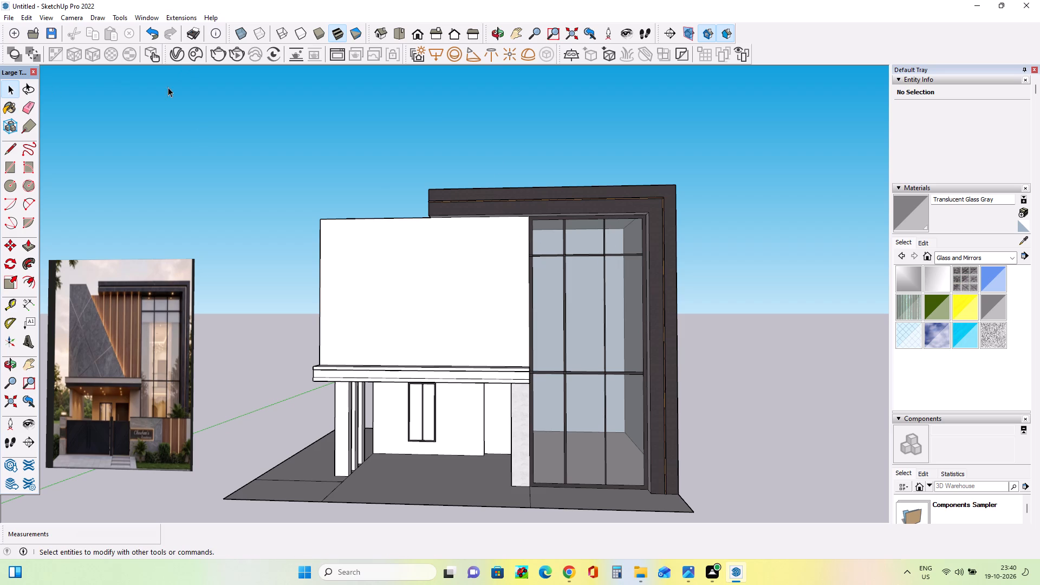
Delete the centre glass pane of the tall front window to open up the room behind it.
click(577, 324)
key(Delete)
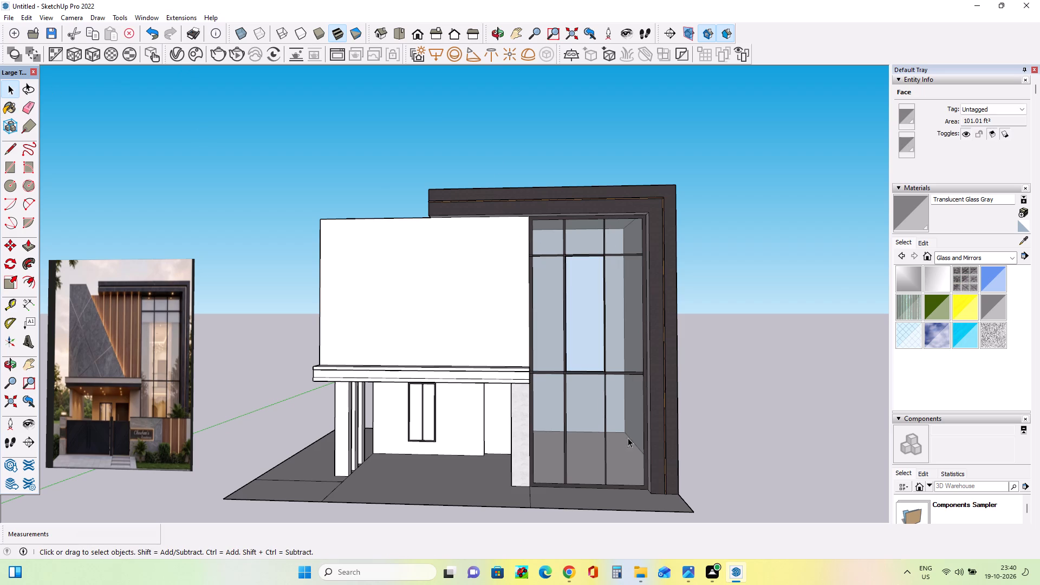
Paint the interior back and side walls behind the tall front window with 0009_Linen from the Colors-Named collection.
click(979, 255)
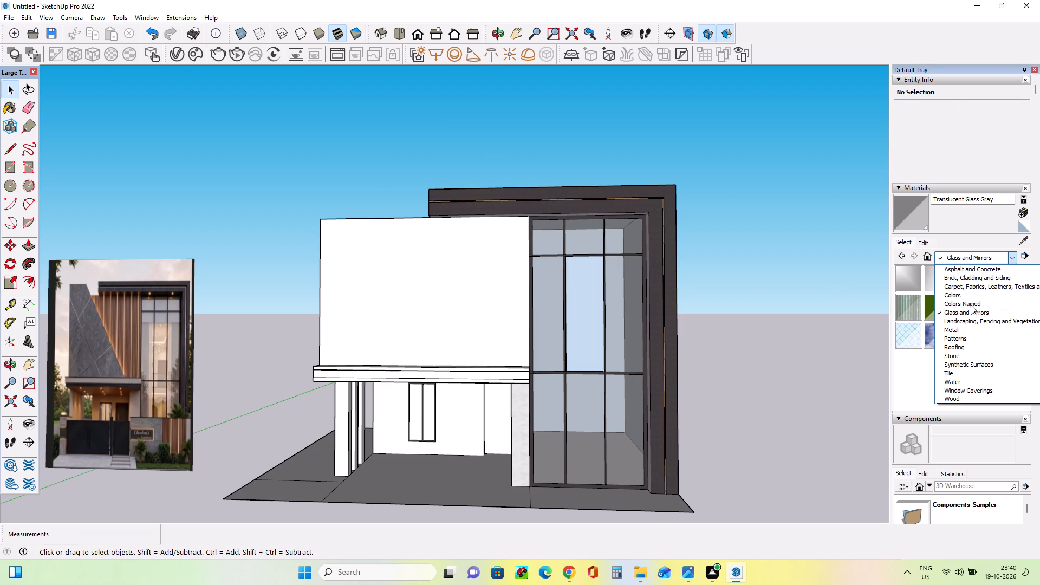
click(970, 304)
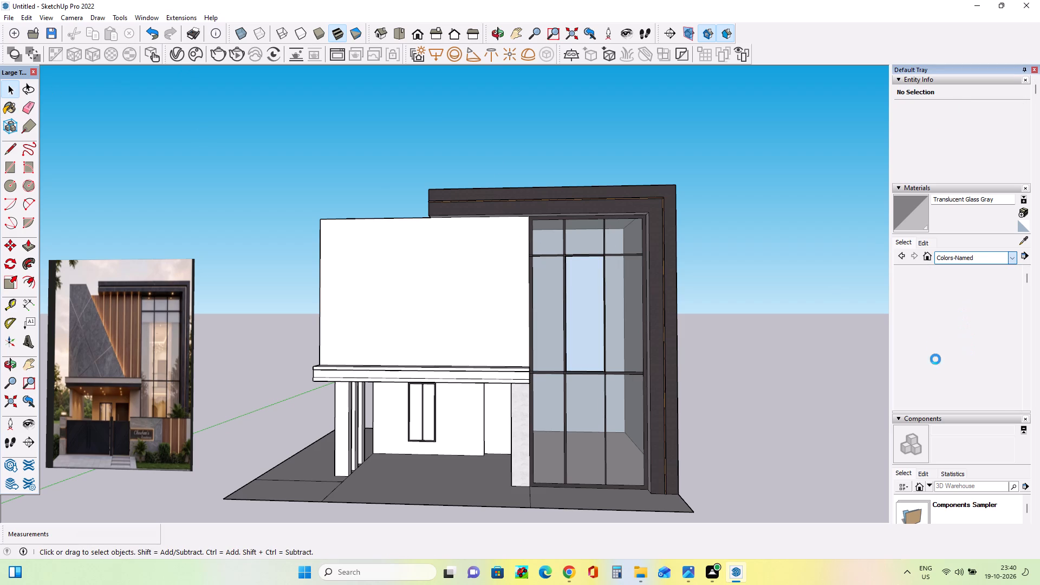
click(905, 334)
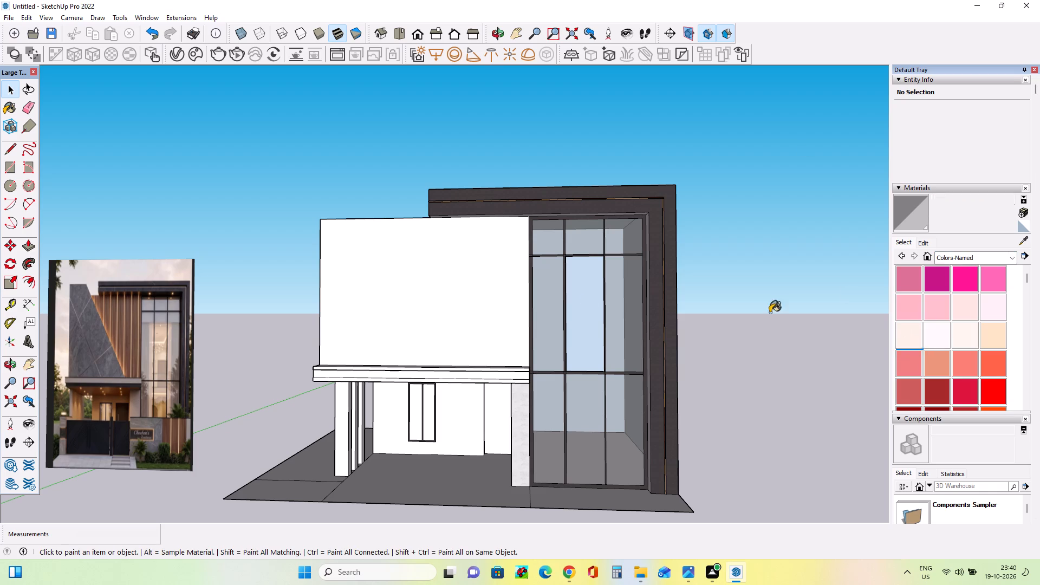
click(582, 317)
middle_drag(594, 332, 753, 349)
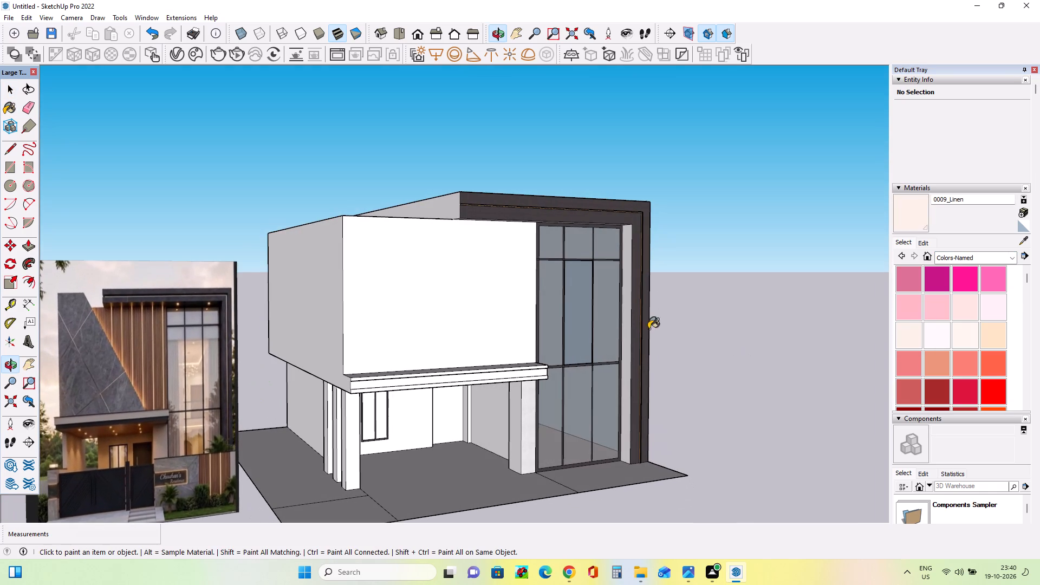
click(581, 321)
middle_drag(625, 320, 338, 311)
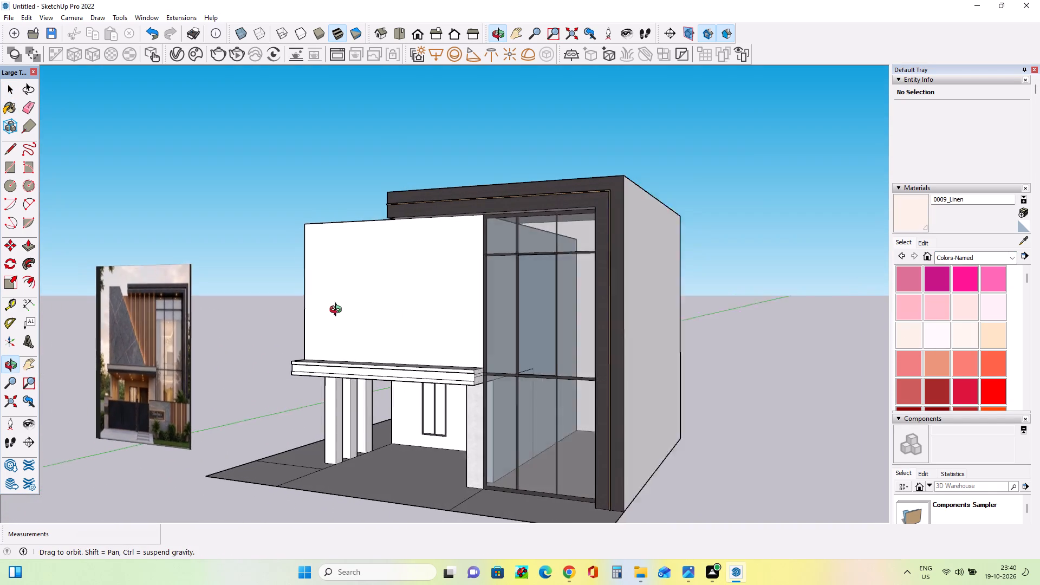
middle_drag(338, 311, 344, 309)
click(523, 319)
middle_drag(557, 339, 555, 367)
scroll(534, 381, up, 1)
click(529, 380)
middle_drag(510, 359, 483, 383)
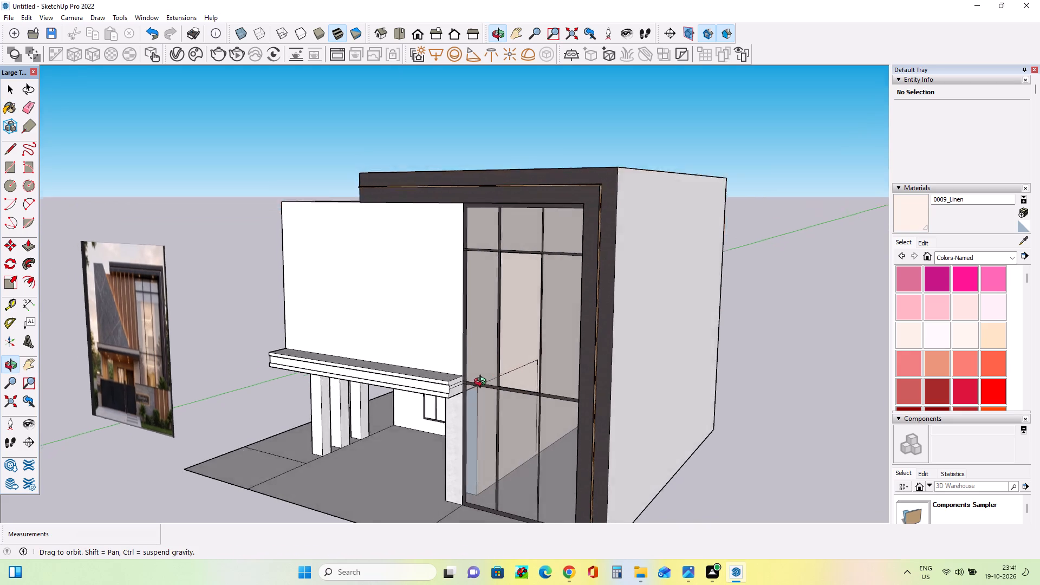
middle_drag(483, 383, 649, 310)
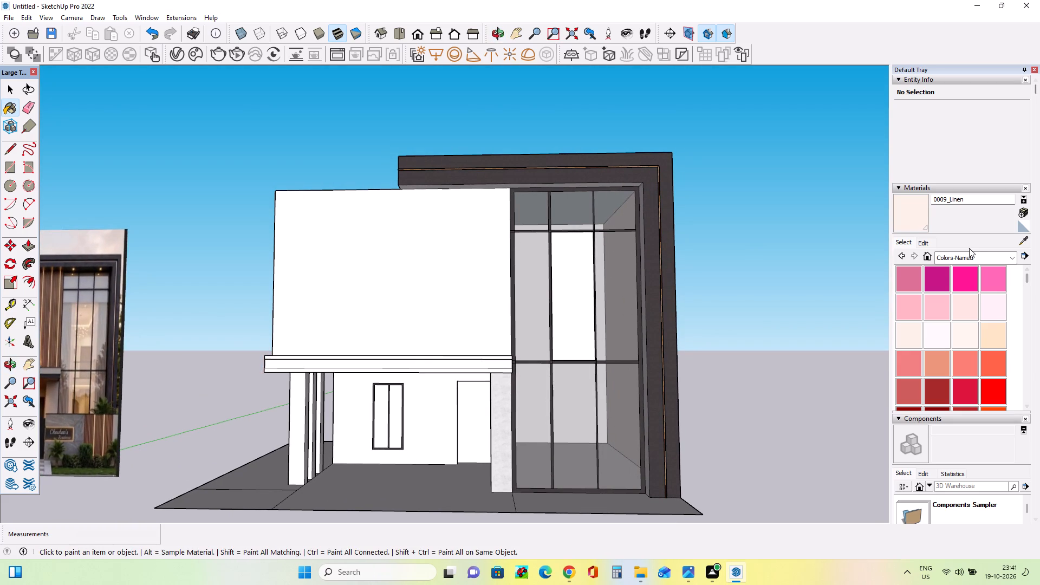
Paint the interior floor behind the tall front window with Field Square Tile from the Tile collection.
click(971, 257)
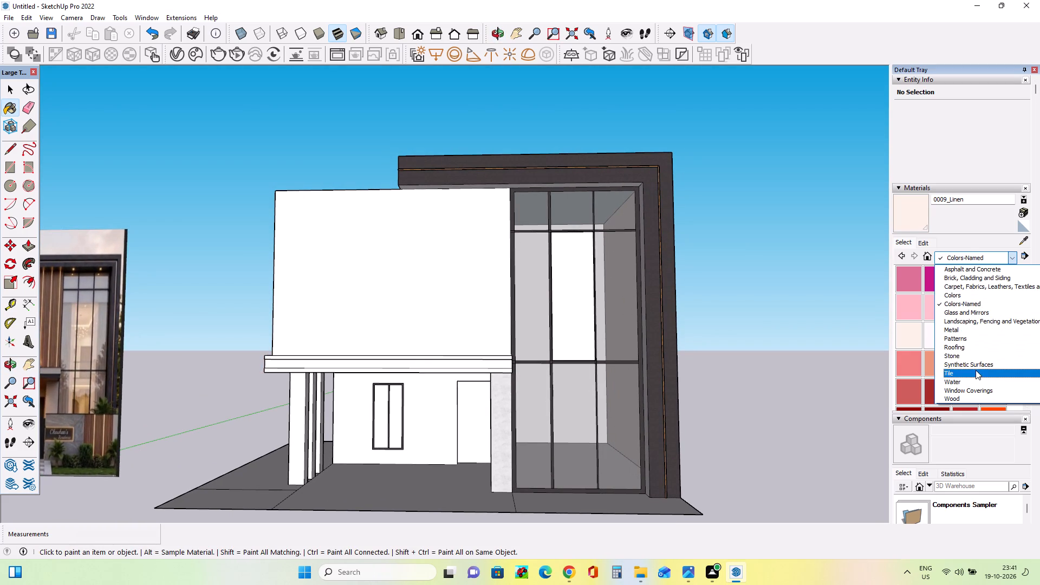
click(976, 371)
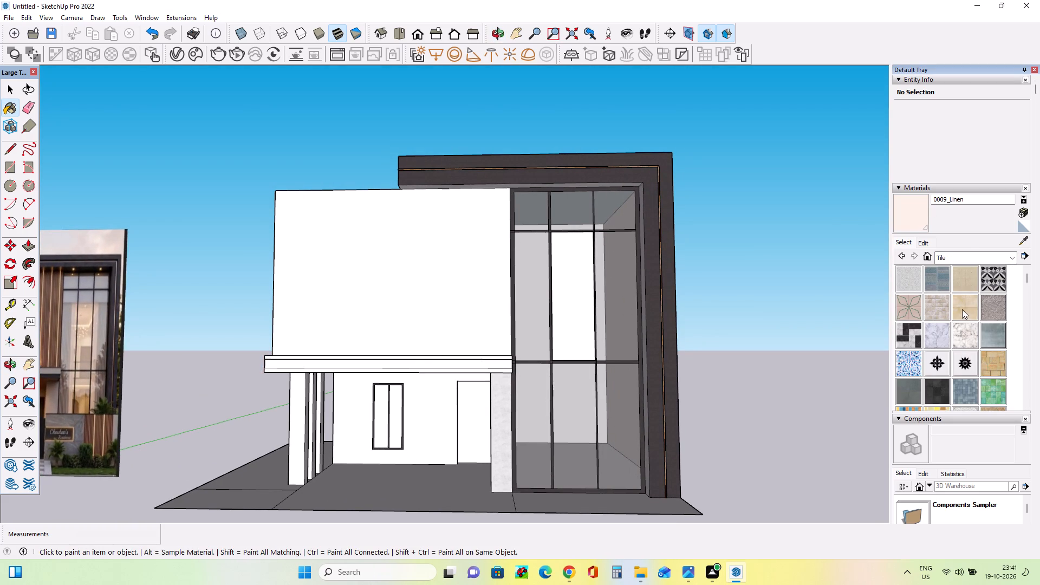
click(962, 309)
middle_drag(612, 344, 615, 559)
click(570, 349)
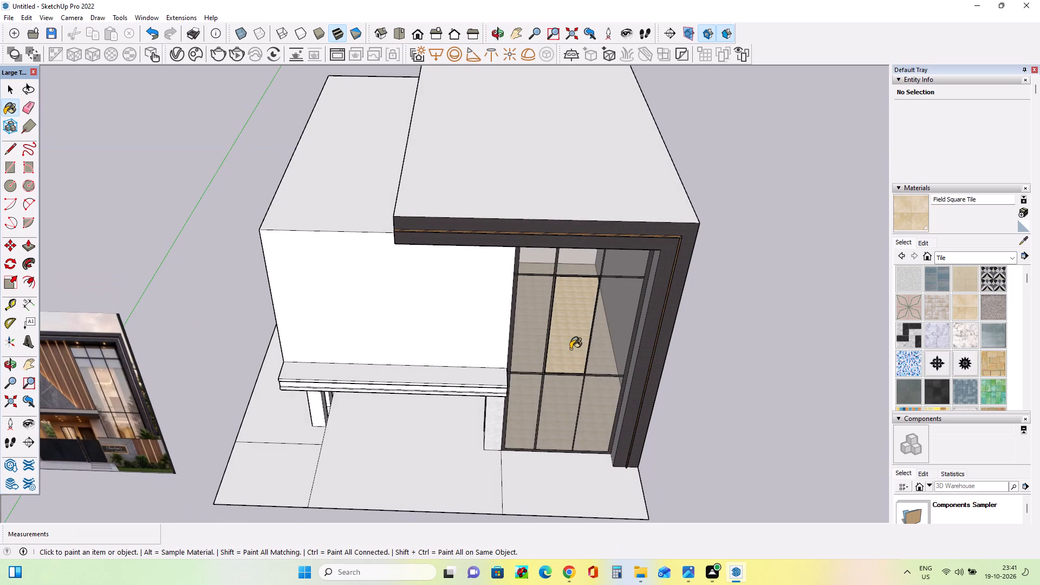
Create a new material from Field Square Tile with a 4' texture size and repaint the interior floor with it.
middle_drag(564, 354, 537, 243)
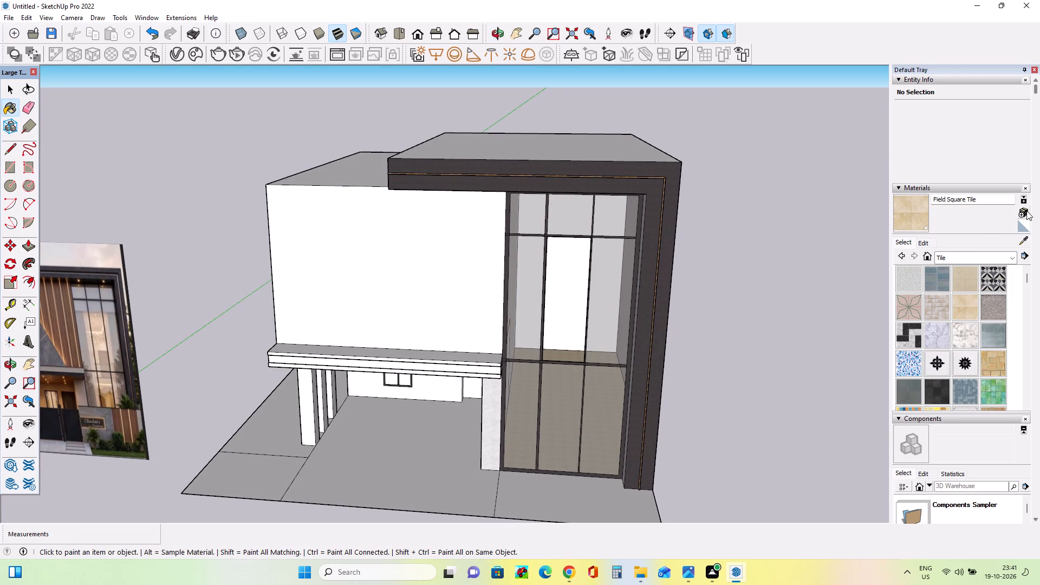
click(1026, 211)
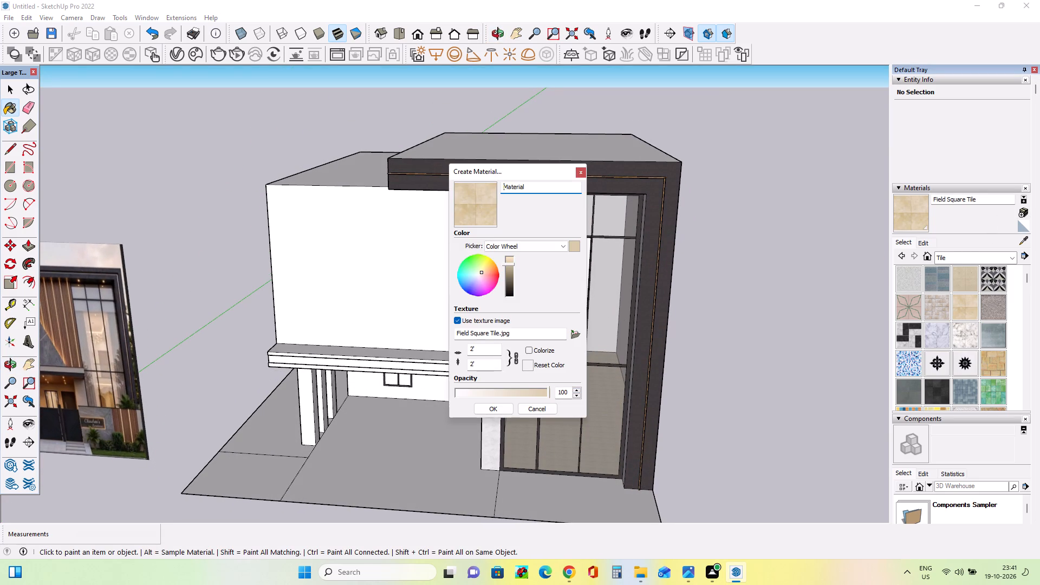
click(492, 349)
key(BackSpace)
key(BackSpace)
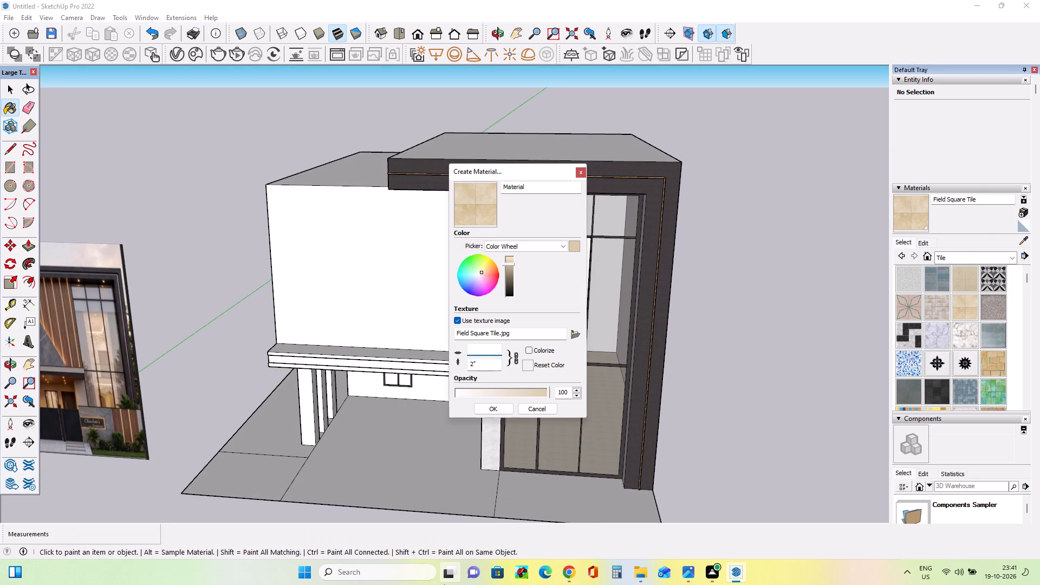
text(4')
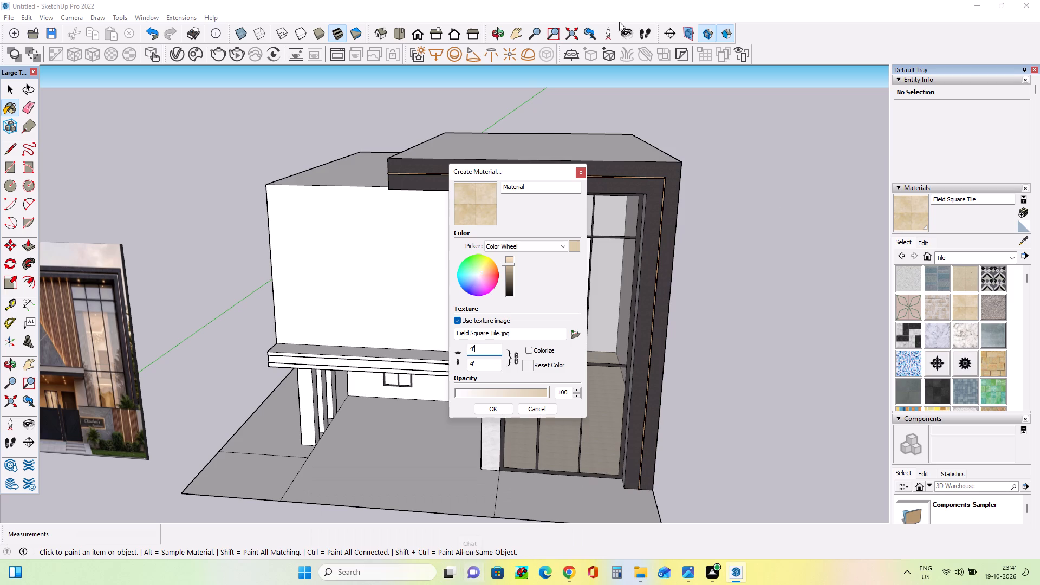
click(500, 411)
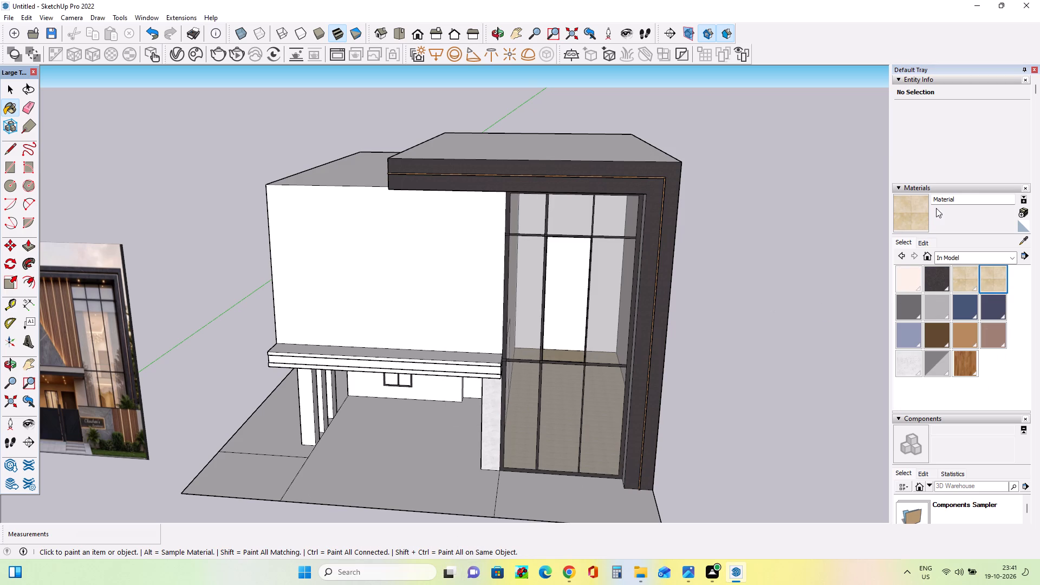
click(912, 211)
scroll(577, 348, up, 3)
click(554, 360)
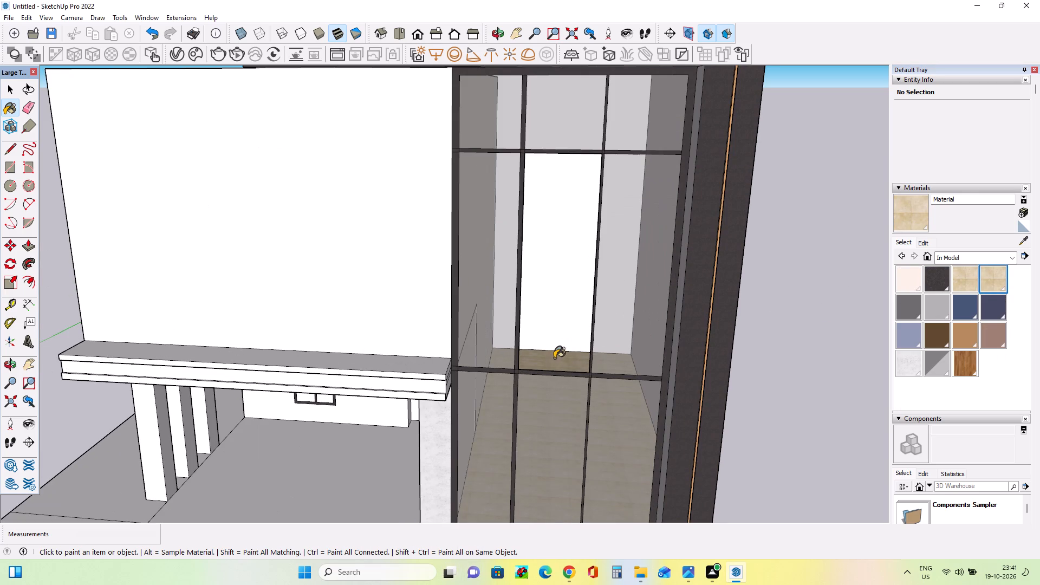
Examine the tall window, the interior behind it and the surrounding facade finishes in the reference photo.
scroll(559, 353, down, 7)
middle_drag(559, 353, 588, 280)
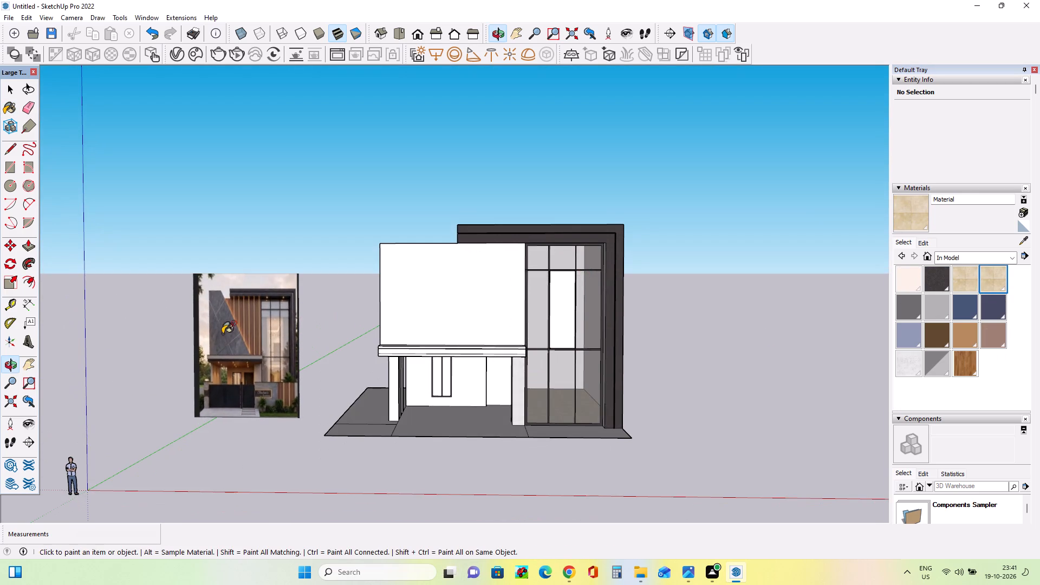
scroll(261, 356, up, 12)
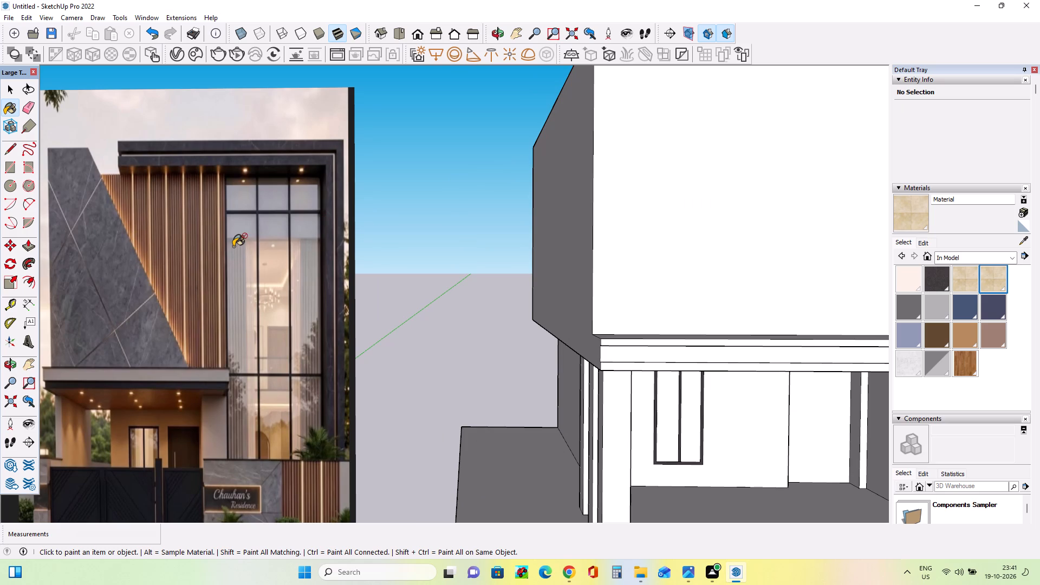
middle_drag(235, 246, 231, 227)
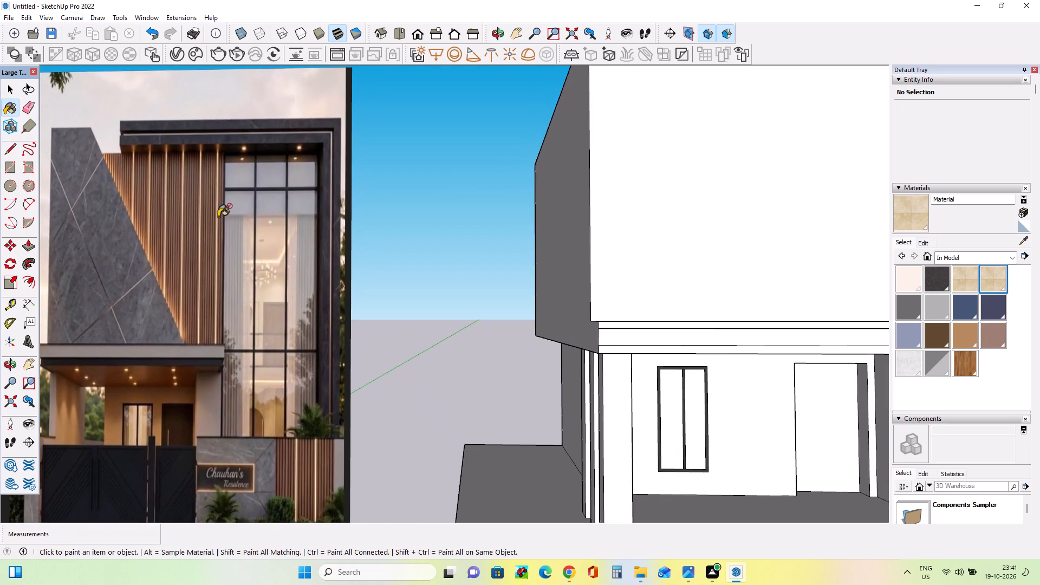
scroll(219, 216, down, 1)
scroll(288, 334, up, 5)
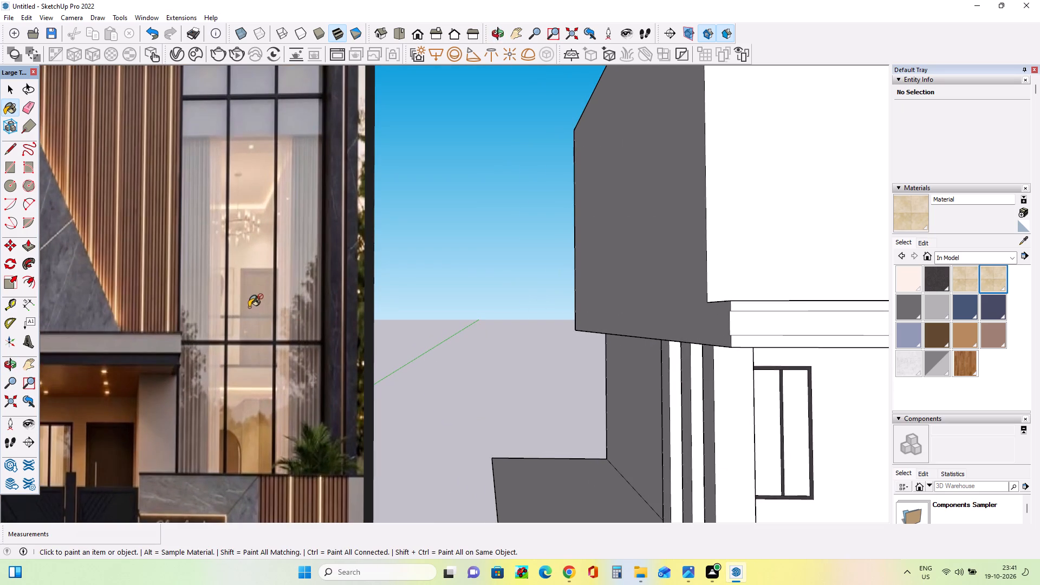
scroll(221, 275, down, 12)
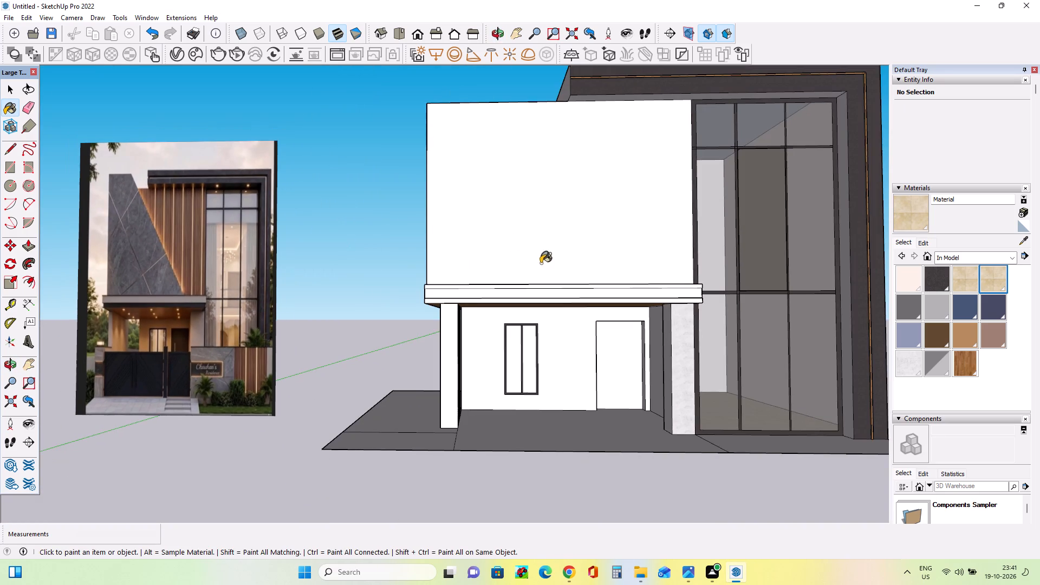
Close the centre pane opening with a rectangle about 17' 7" by 5' 11" and paint it with the in-model Translucent Glass Gray.
middle_drag(543, 283, 543, 290)
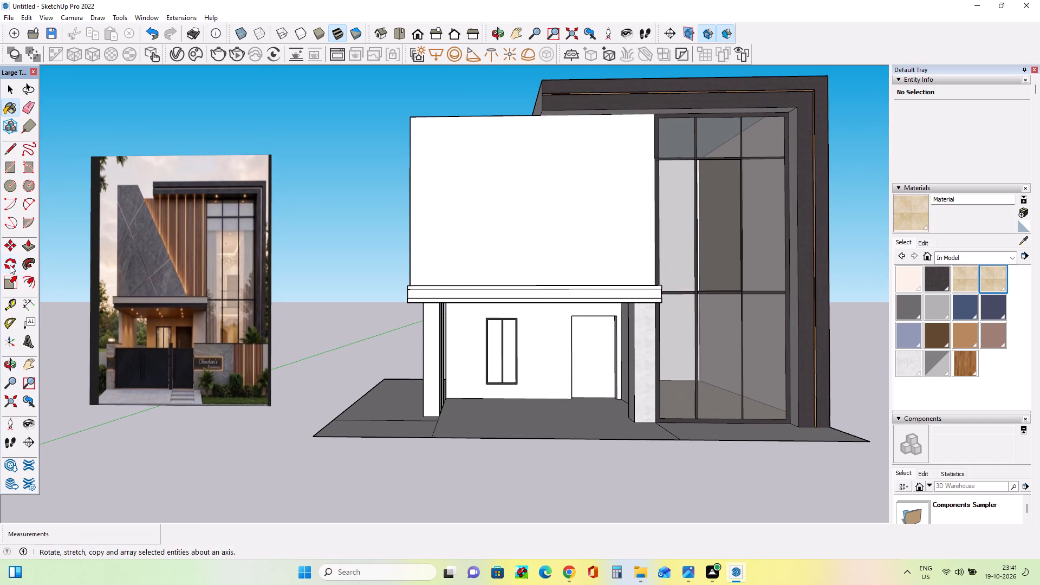
click(14, 167)
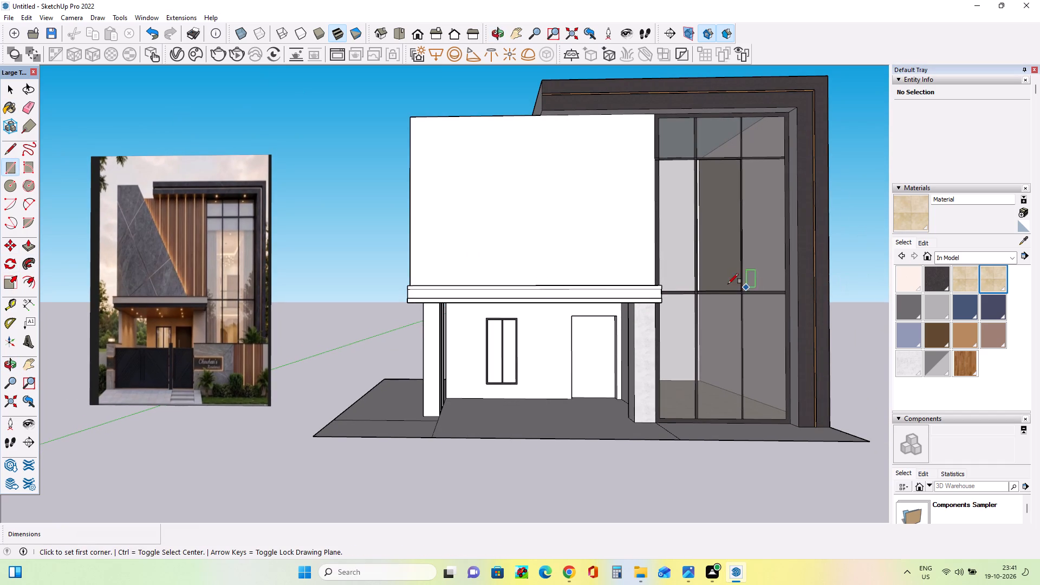
click(700, 290)
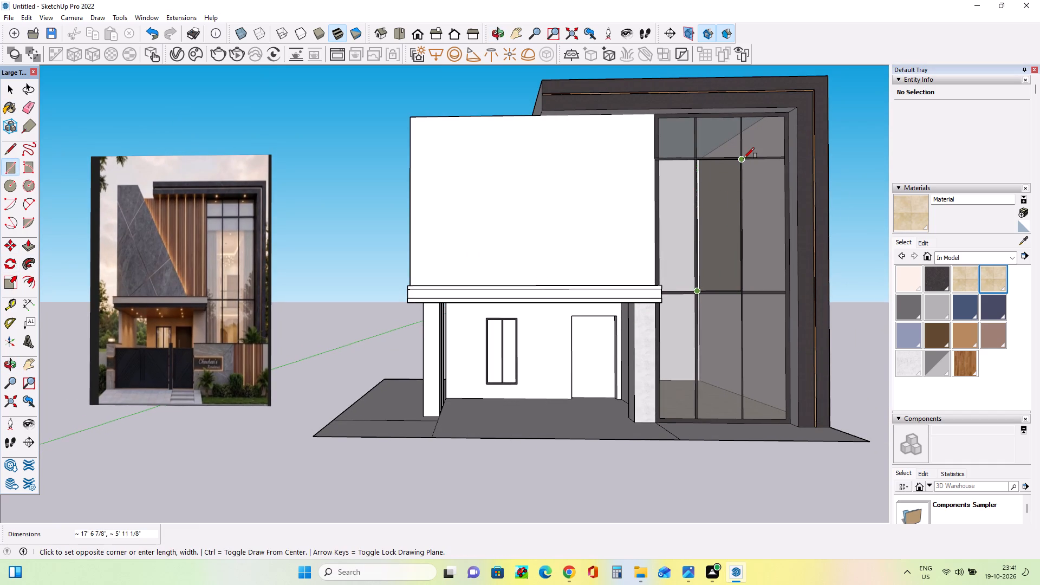
click(744, 158)
click(940, 370)
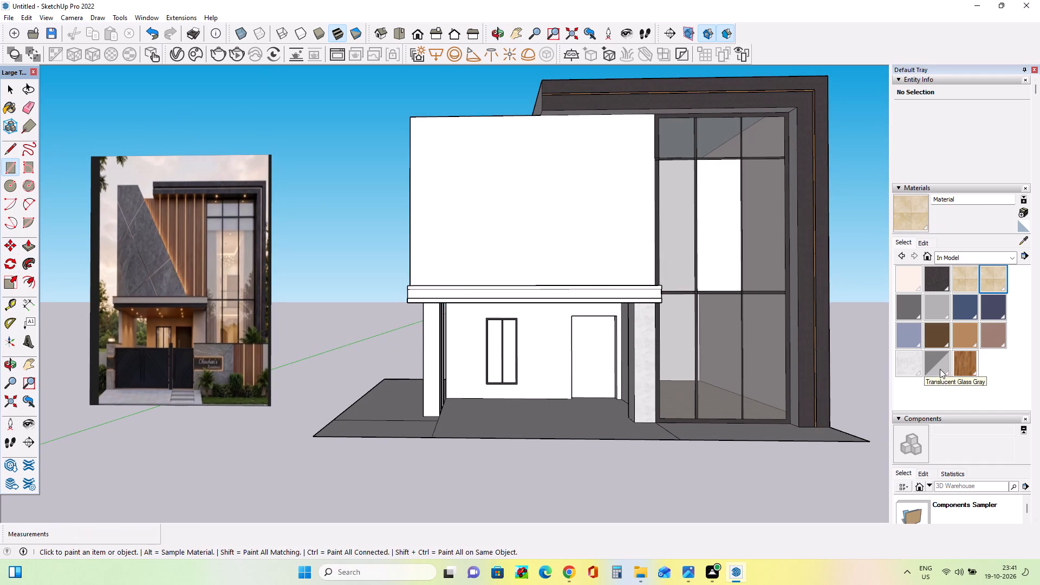
click(717, 233)
Compare the house model's front facade with the reference photo from several angles.
middle_drag(739, 263, 740, 308)
scroll(736, 277, down, 3)
middle_drag(736, 283, 701, 259)
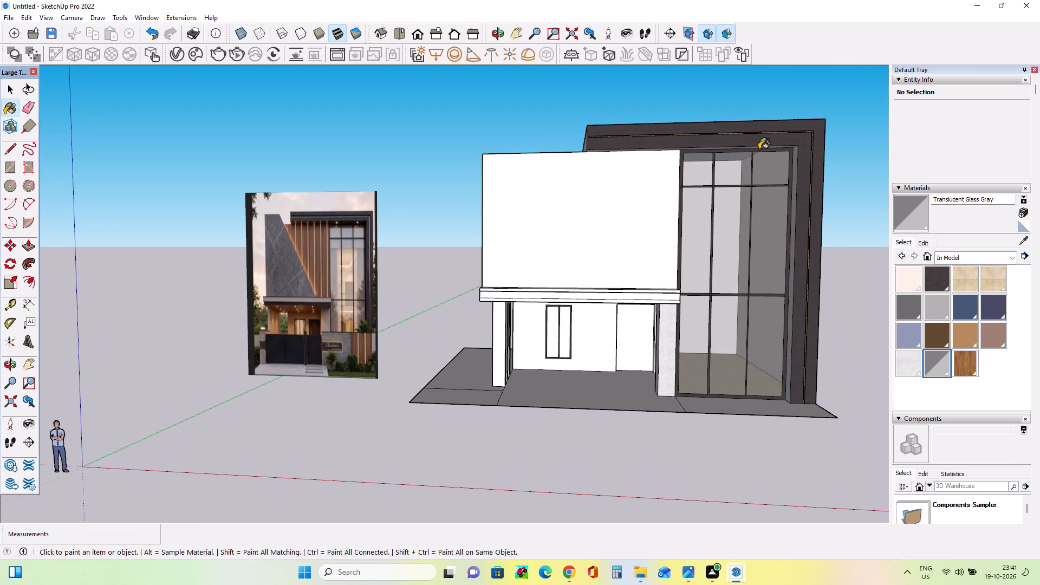
middle_drag(485, 303, 548, 317)
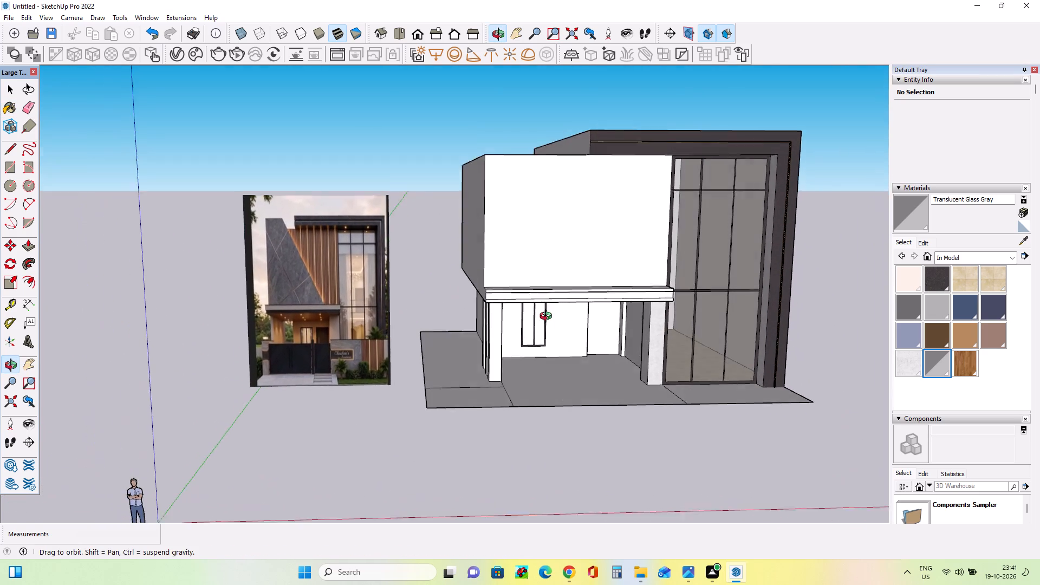
middle_drag(548, 317, 548, 313)
middle_drag(583, 375, 584, 387)
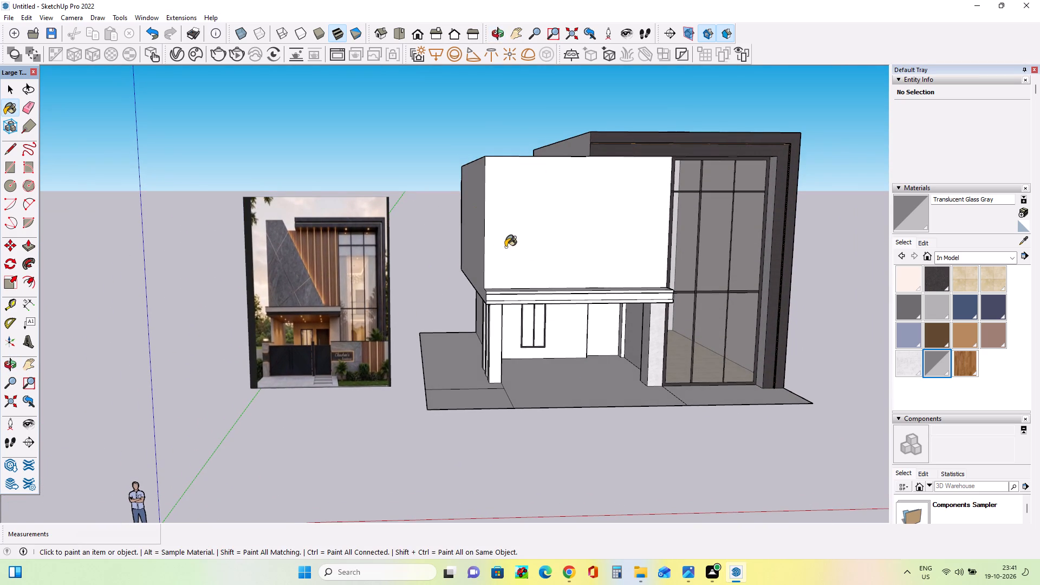
scroll(485, 245, down, 1)
middle_drag(537, 265, 467, 277)
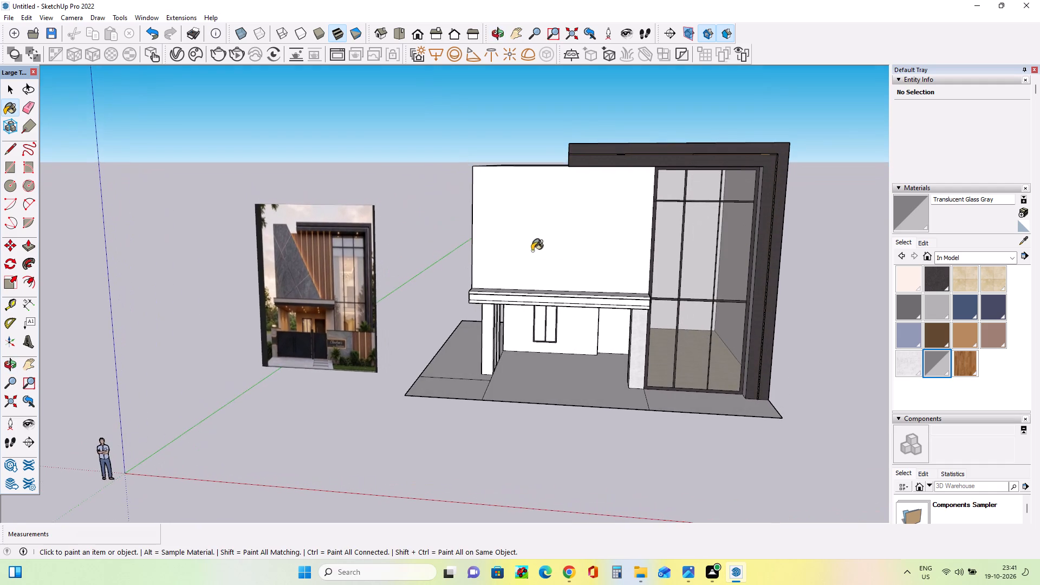
scroll(560, 255, up, 2)
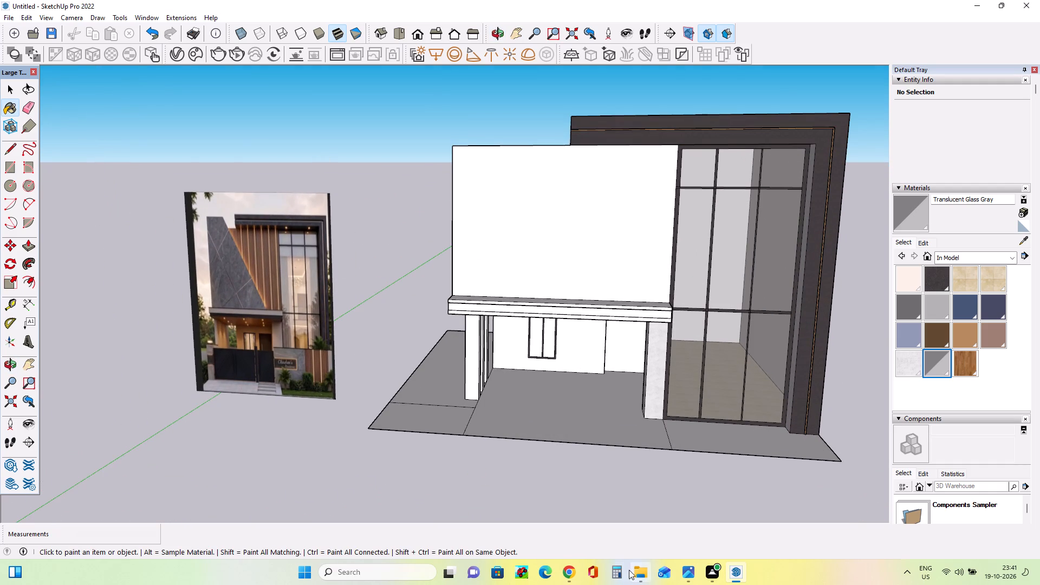
Switch to Chrome and open the 3D Warehouse website in a new tab by way of a Google search for 3d warehouse.
click(560, 582)
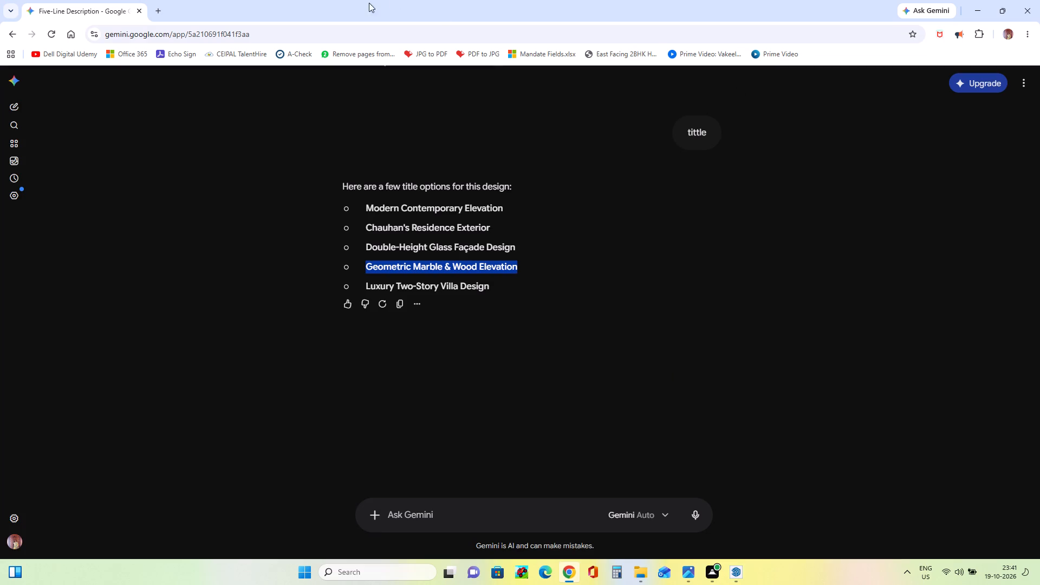
click(160, 3)
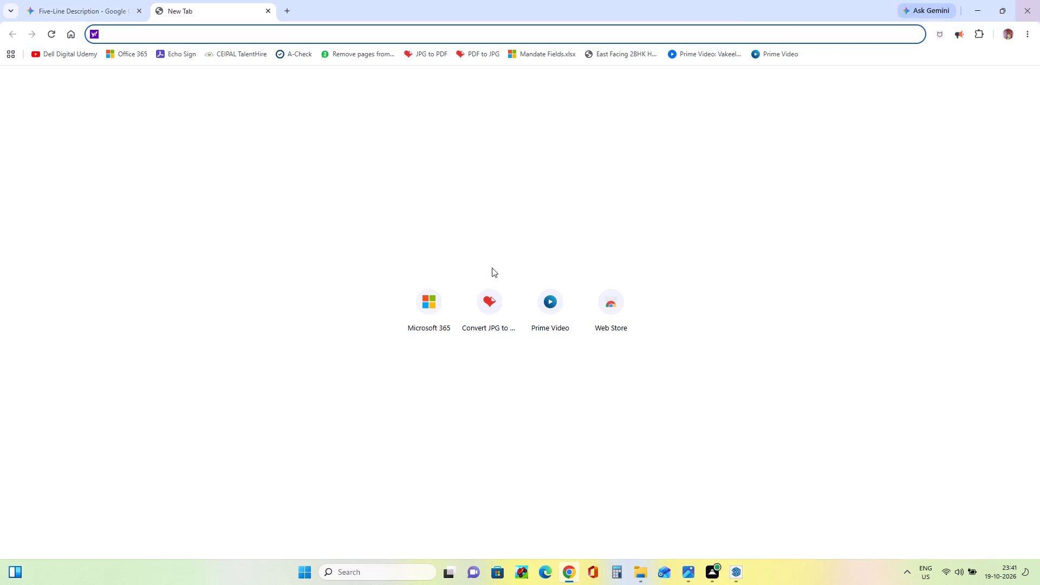
click(244, 35)
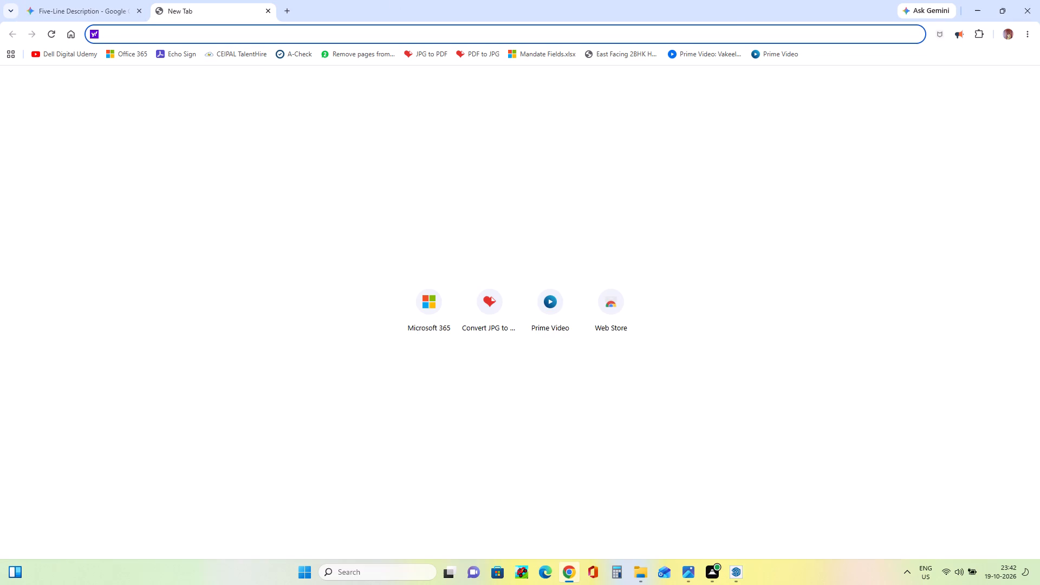
key(g)
text(oogle)
click(174, 73)
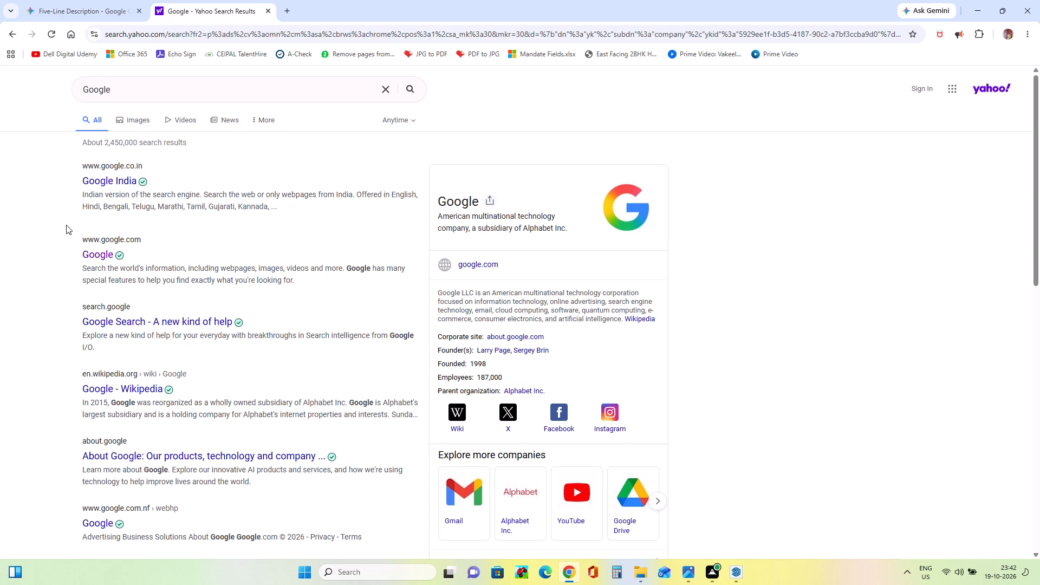
click(96, 251)
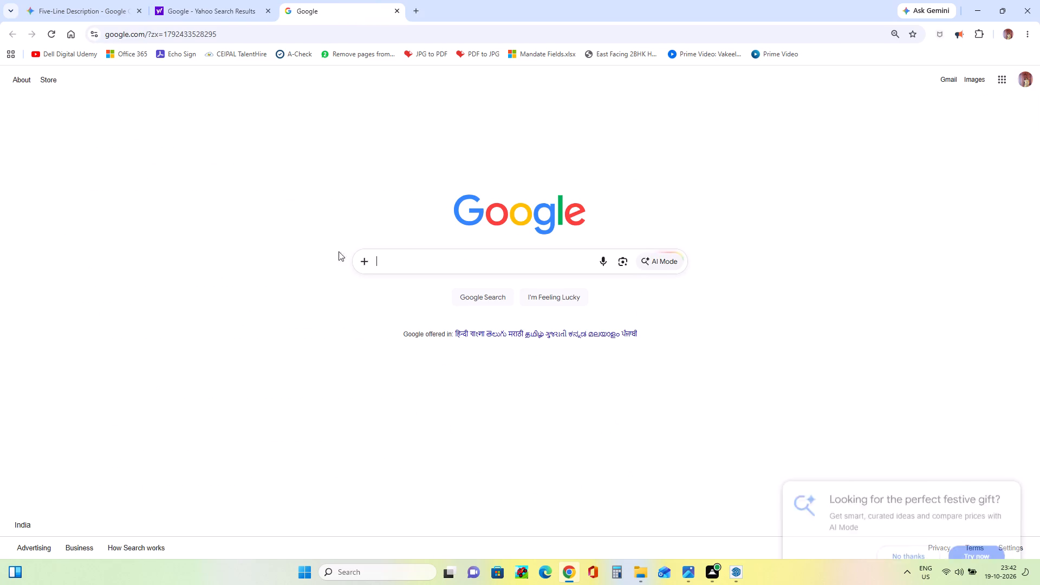
click(405, 259)
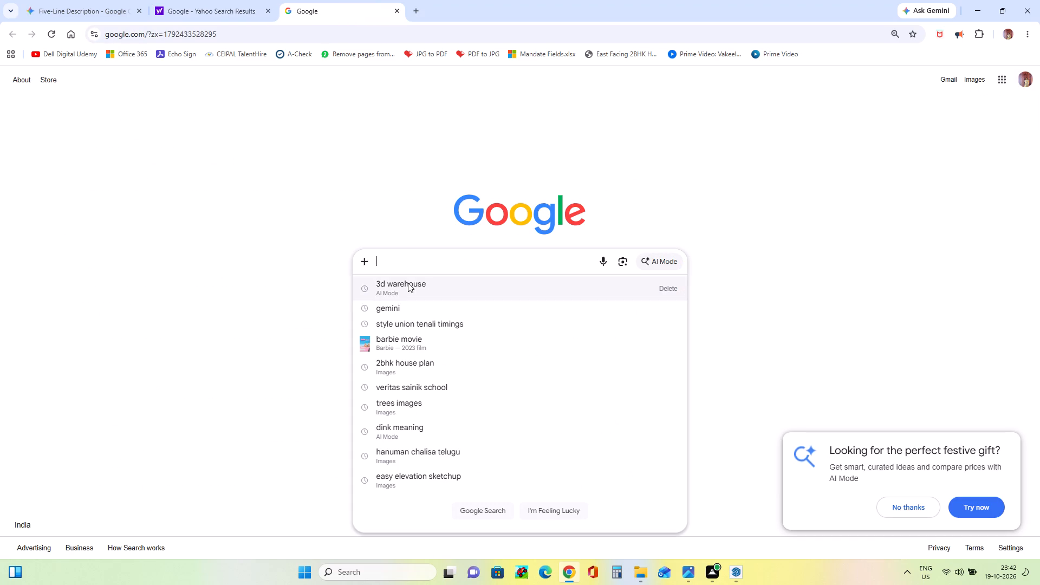
click(408, 283)
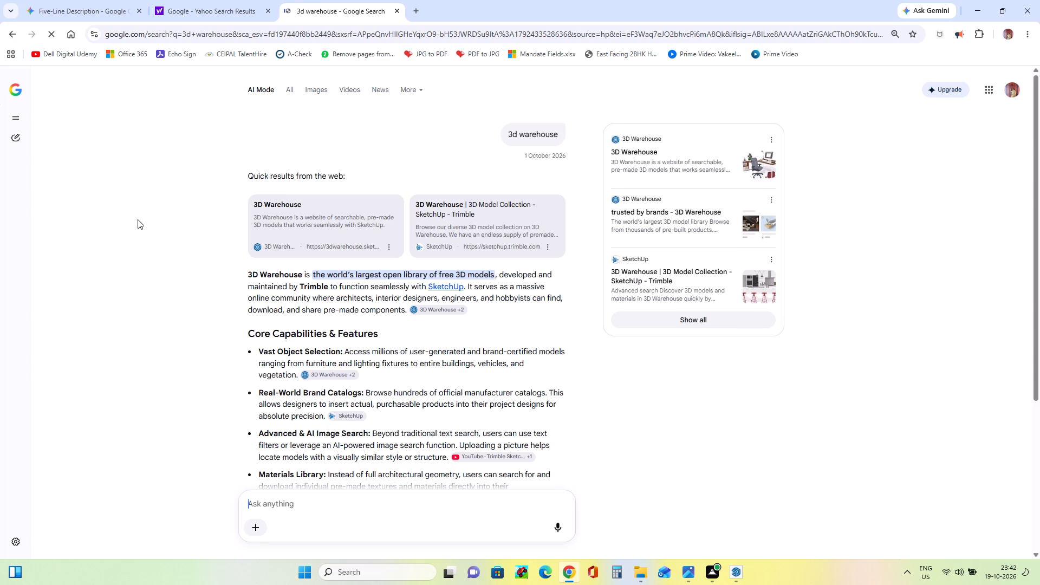
click(293, 205)
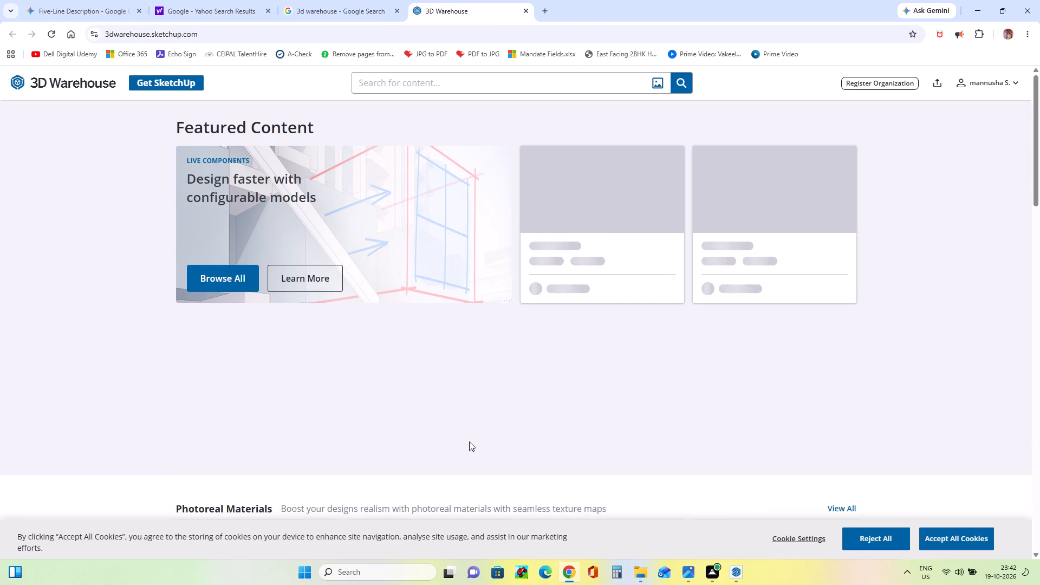
Search 3D Warehouse for rafters and download the 994 KB vertical wooden Rafters model as a SketchUp file.
click(466, 80)
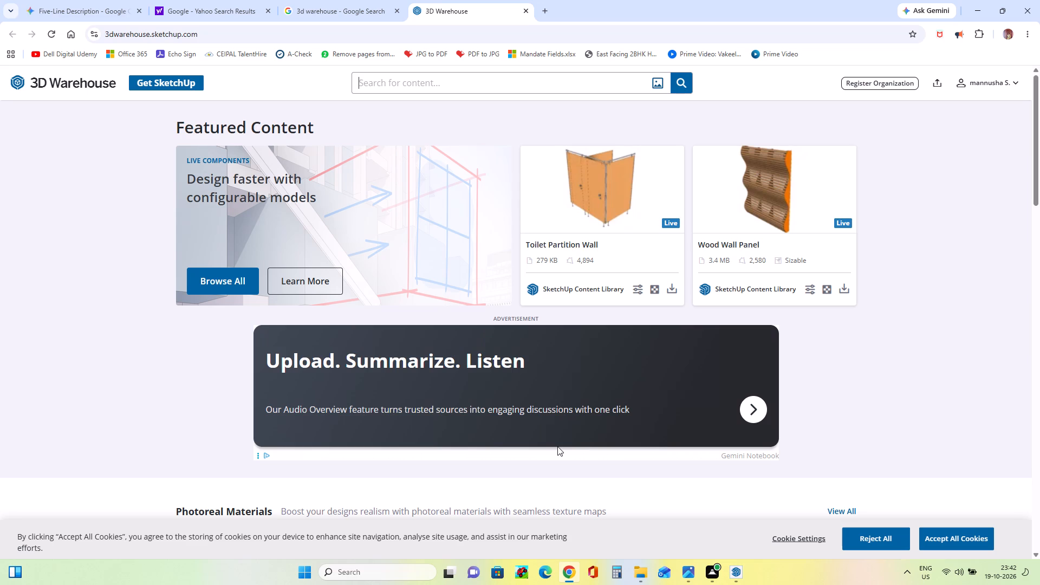
text(ra)
key(f)
text(ters)
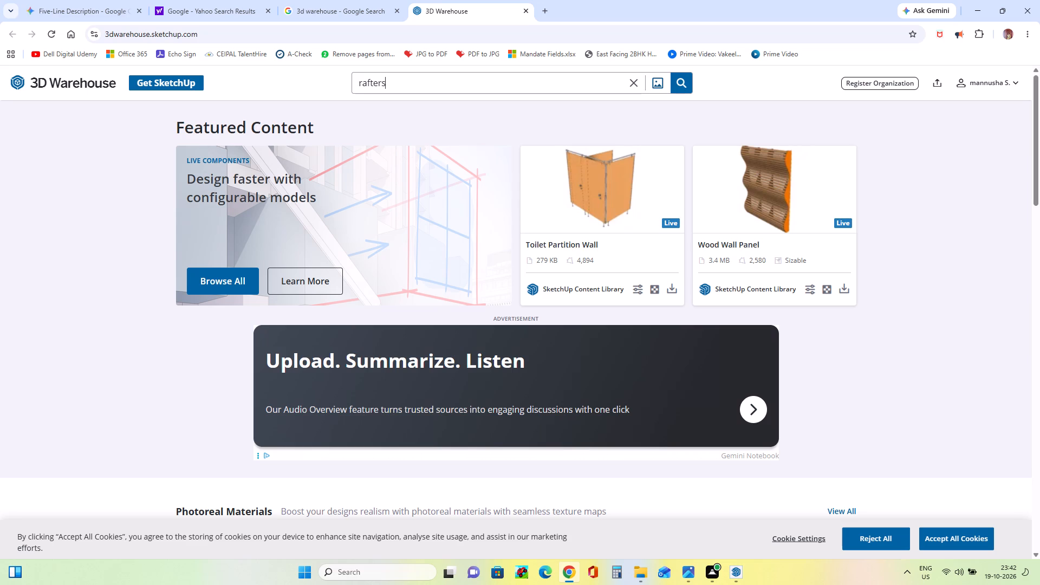
key(Return)
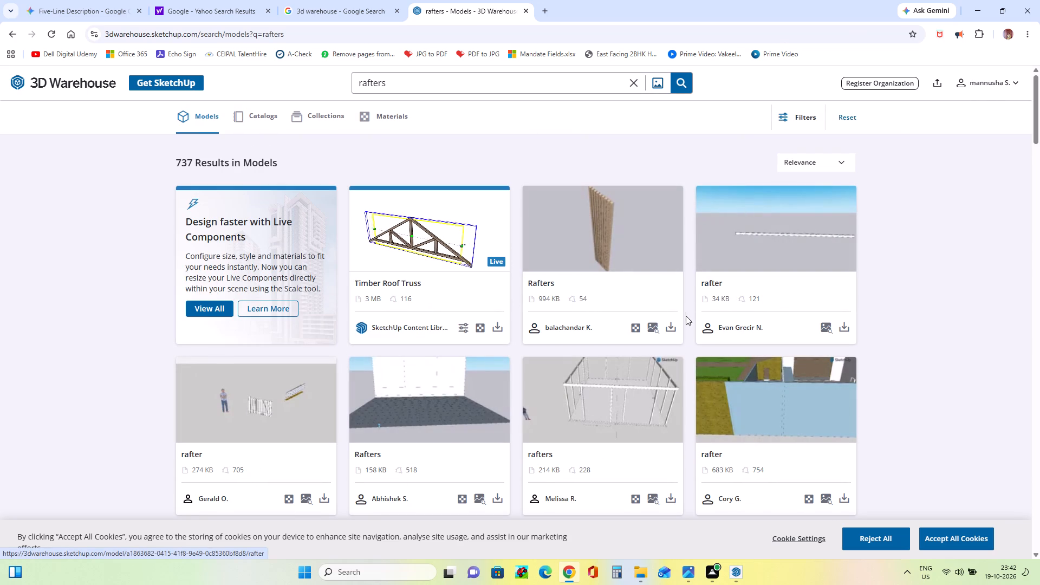
click(668, 330)
click(688, 359)
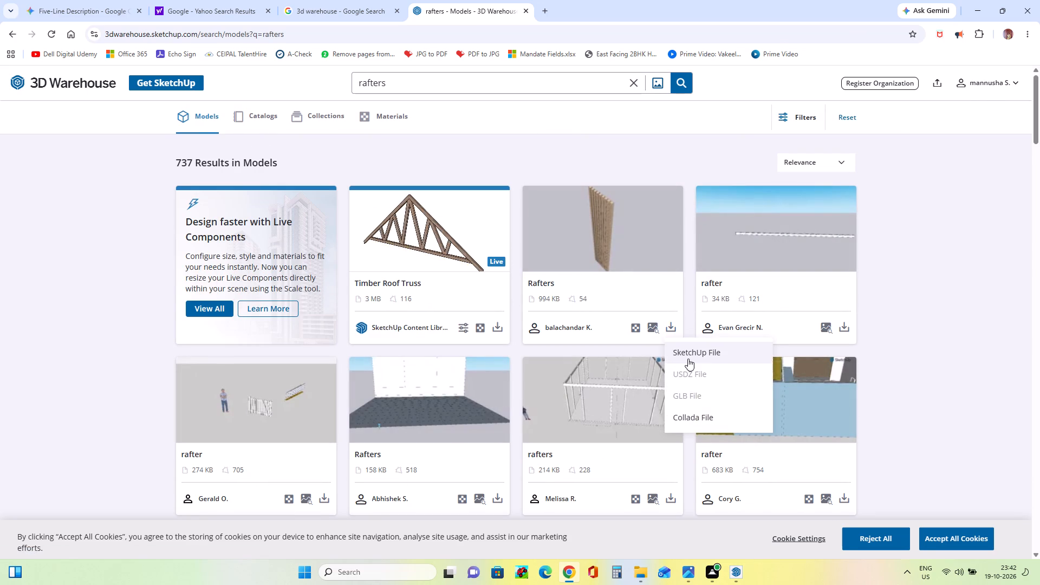
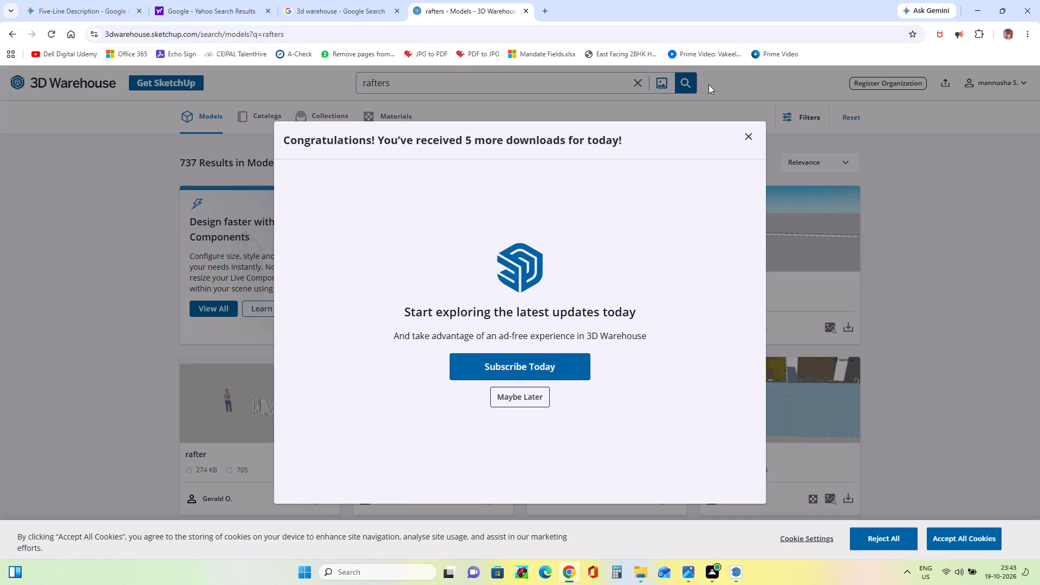
Dismiss the subscription offer and download the 994 KB vertical wooden Rafters model as a SketchUp file.
click(751, 139)
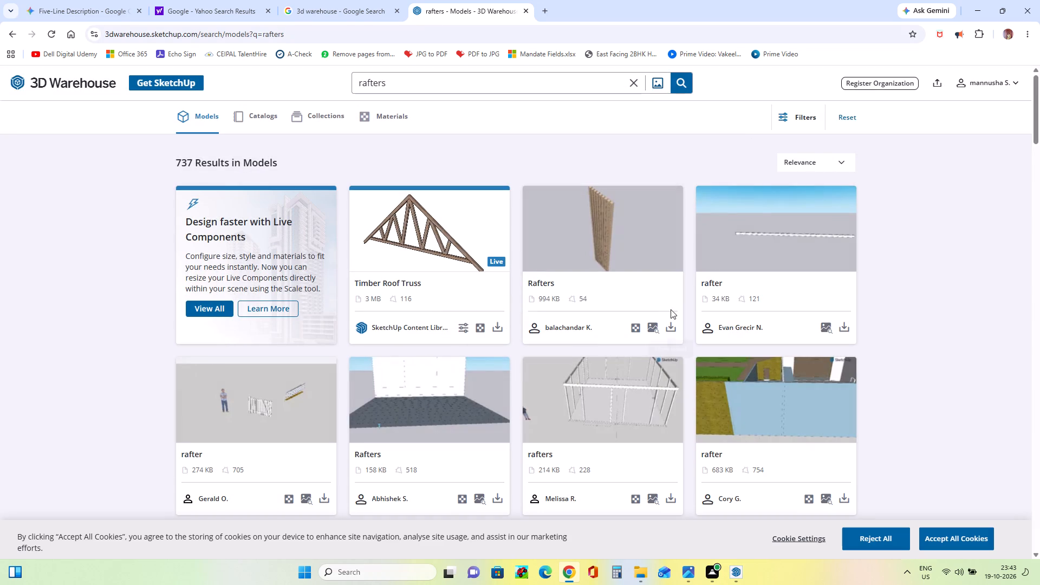
click(671, 330)
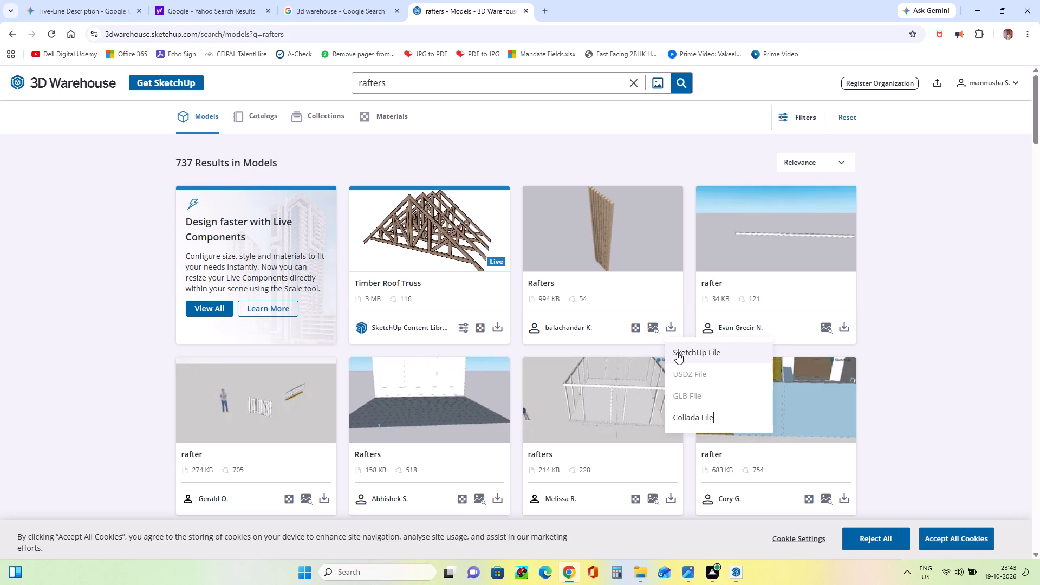
click(677, 352)
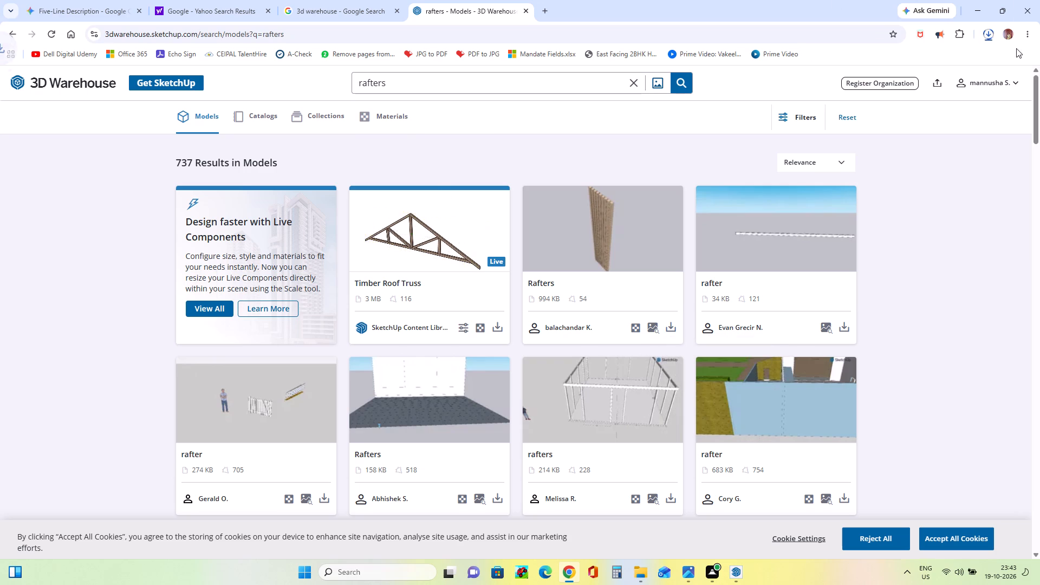
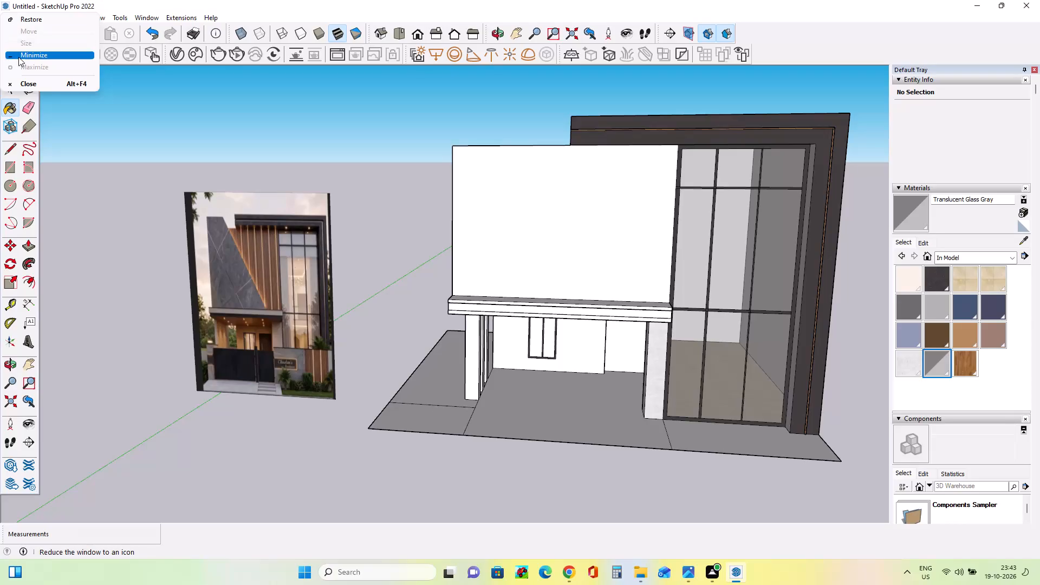
Import Component_239 from the Downloads folder and place it on the ground in front of the reference photo.
click(92, 151)
click(4, 18)
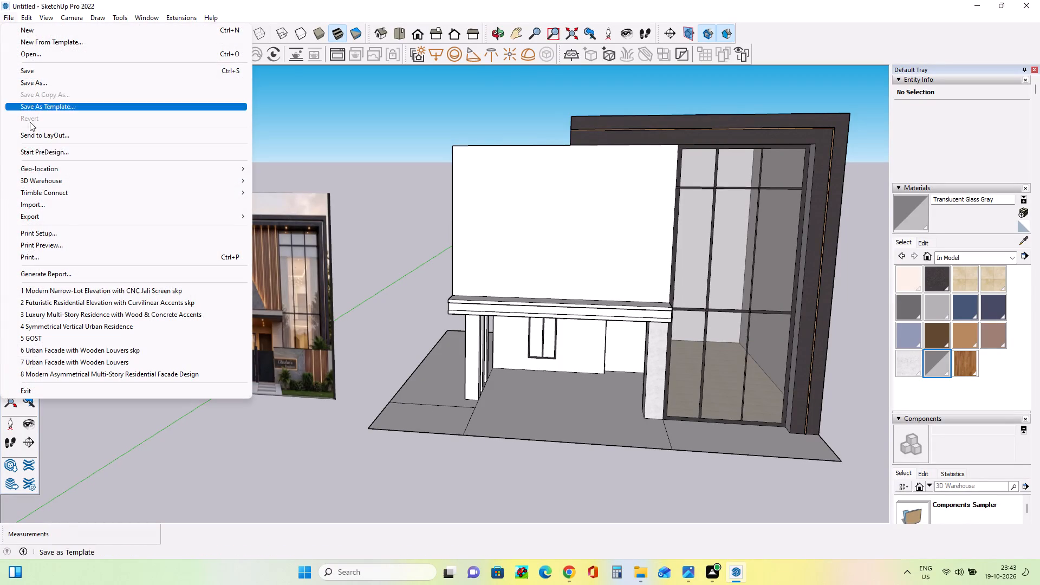
click(66, 207)
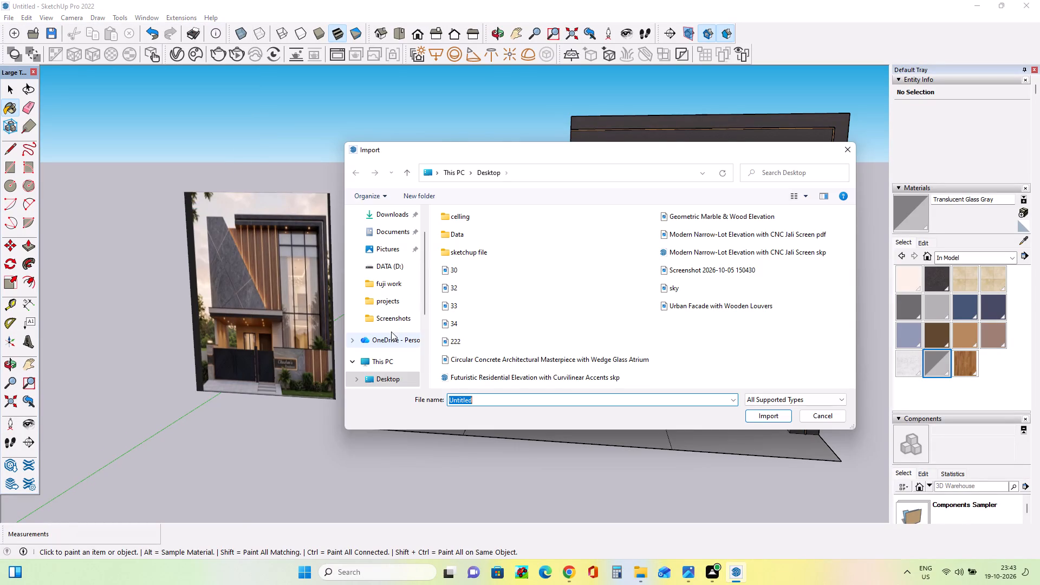
scroll(398, 368, down, 3)
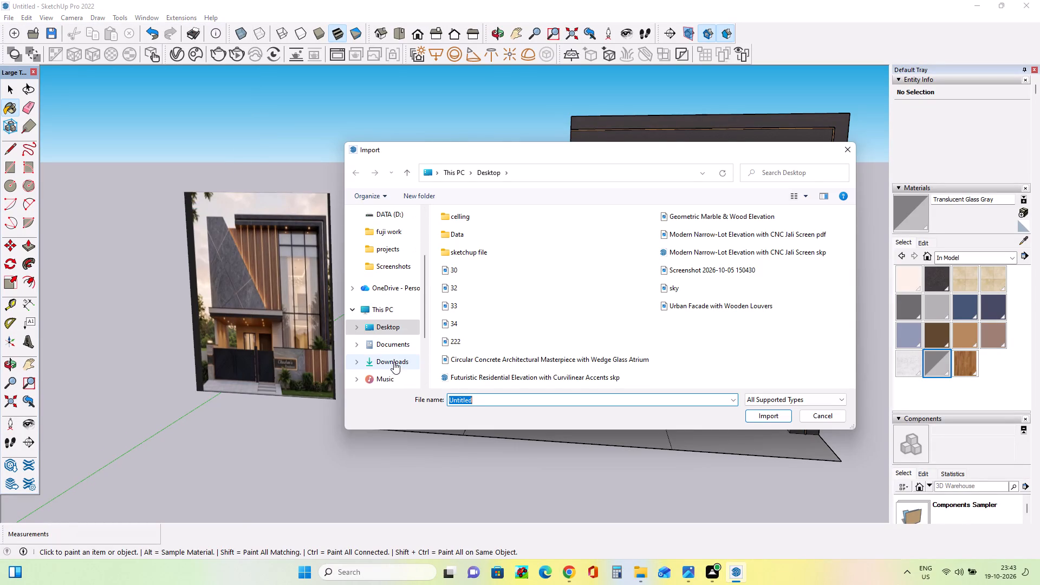
click(394, 362)
click(467, 242)
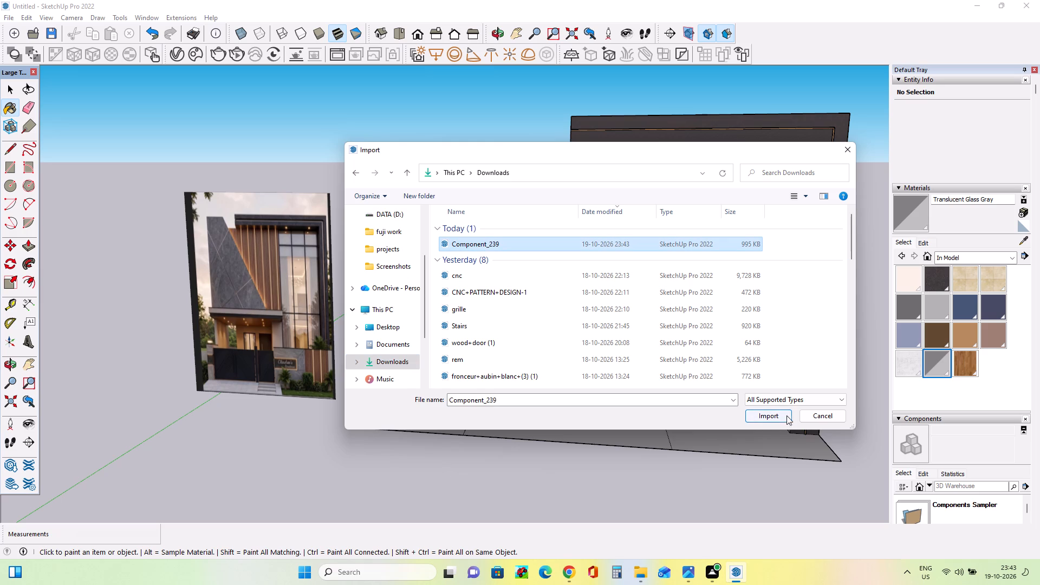
click(781, 417)
click(600, 317)
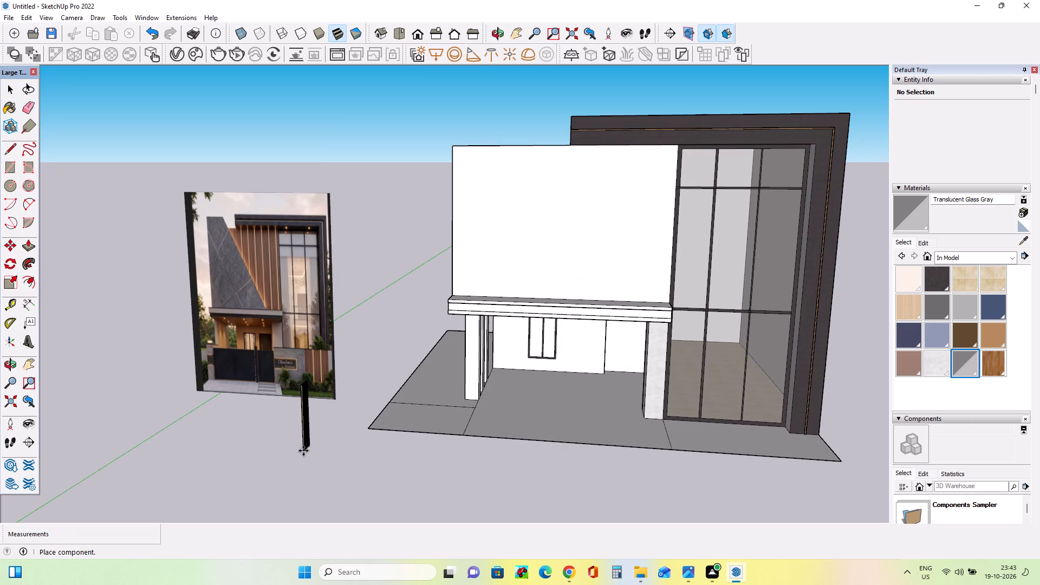
click(303, 466)
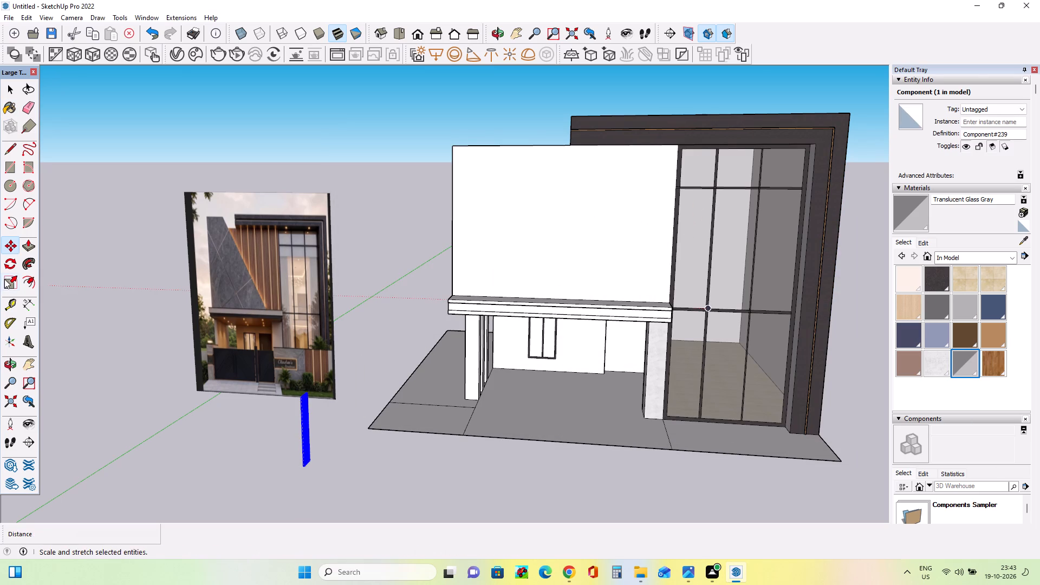
Scale the imported rafters panel up uniformly by a factor of about 3.
click(11, 278)
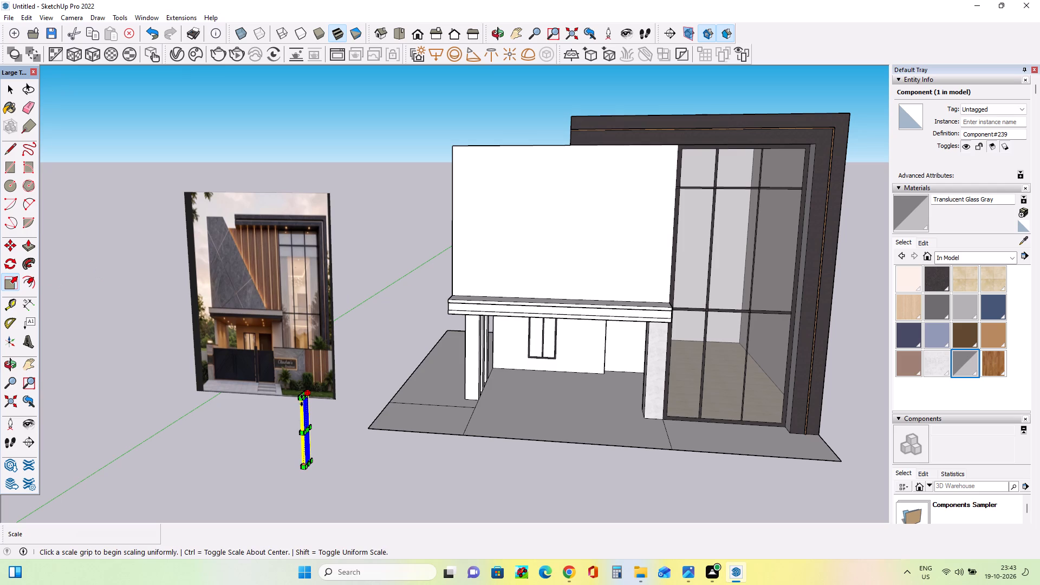
middle_drag(340, 417, 184, 447)
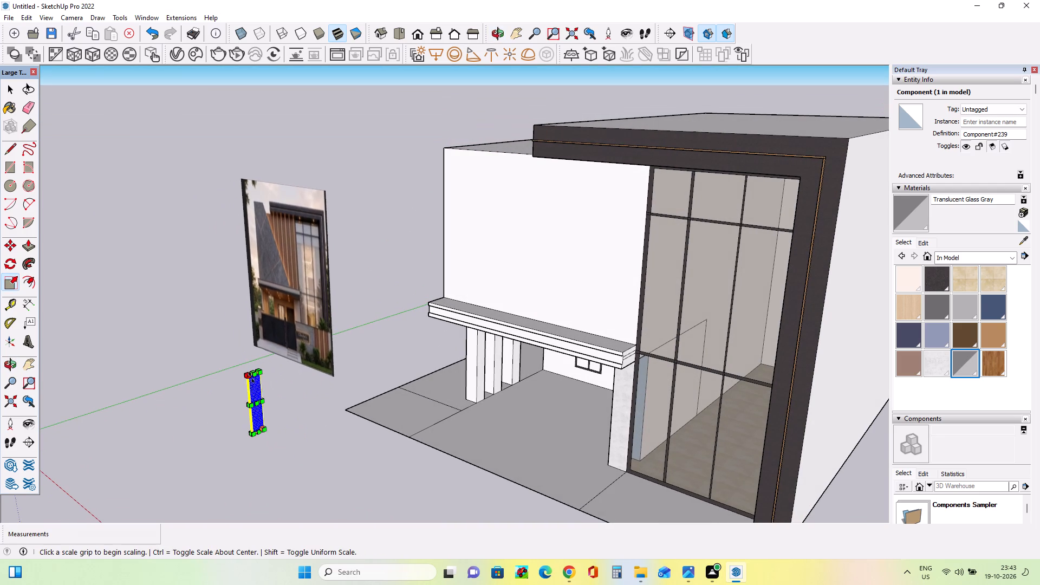
drag(263, 372, 266, 239)
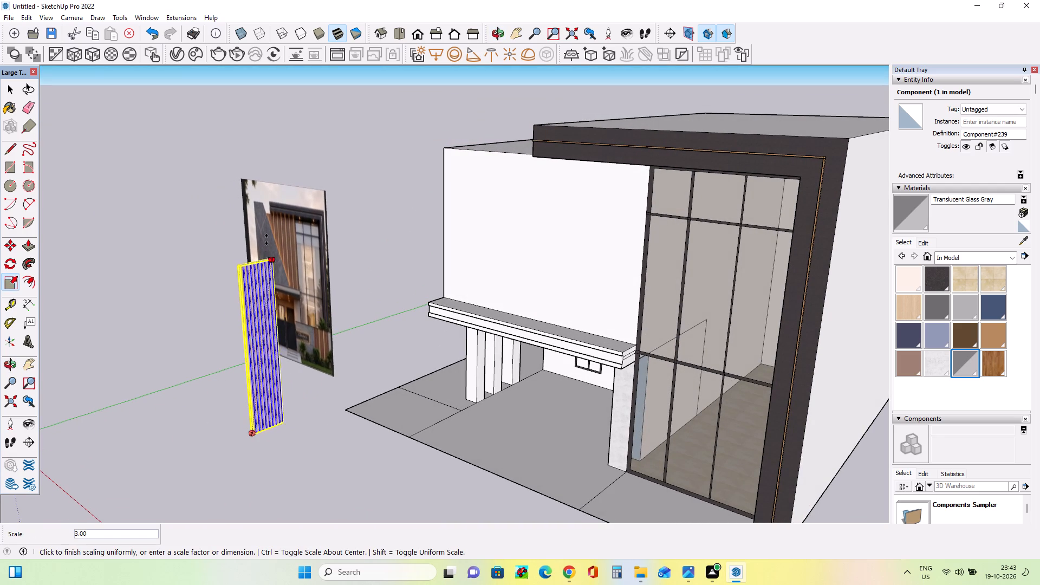
drag(266, 239, 266, 237)
Widen the rafters panel along the green axis by a factor of about 1.59.
middle_drag(281, 375, 226, 400)
scroll(252, 329, up, 5)
middle_drag(277, 377, 484, 312)
scroll(360, 304, up, 2)
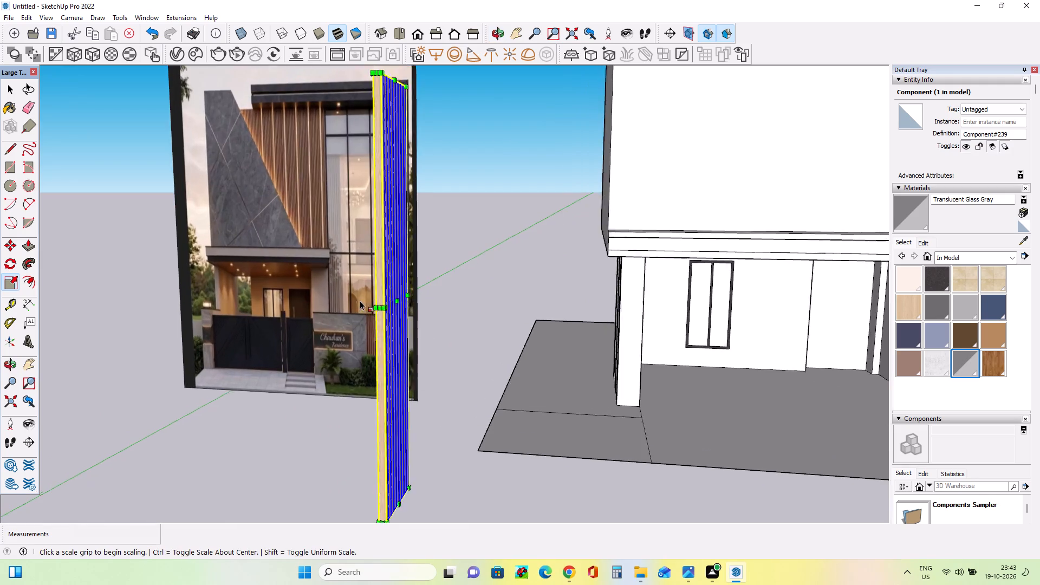
scroll(360, 301, up, 4)
click(385, 312)
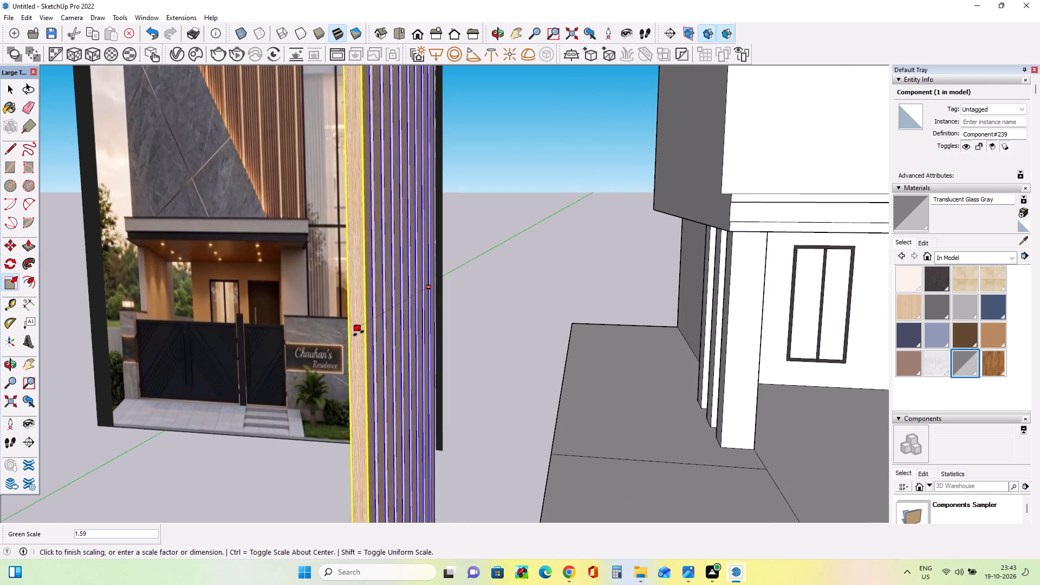
click(359, 333)
Thin the rafters panel along the red axis to a scale of about 0.26.
scroll(428, 353, down, 4)
middle_drag(463, 368, 298, 403)
scroll(344, 376, down, 3)
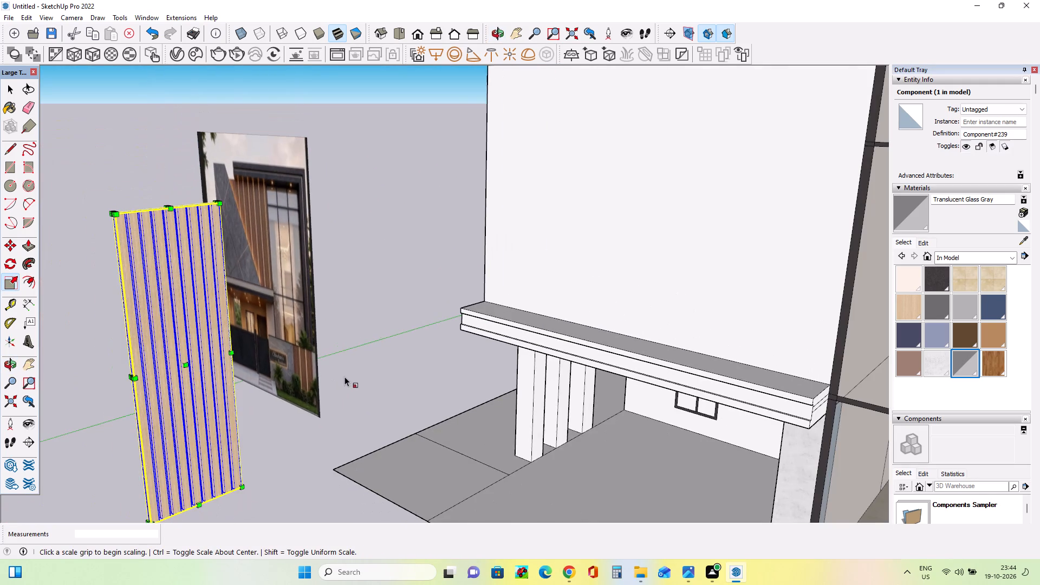
click(190, 364)
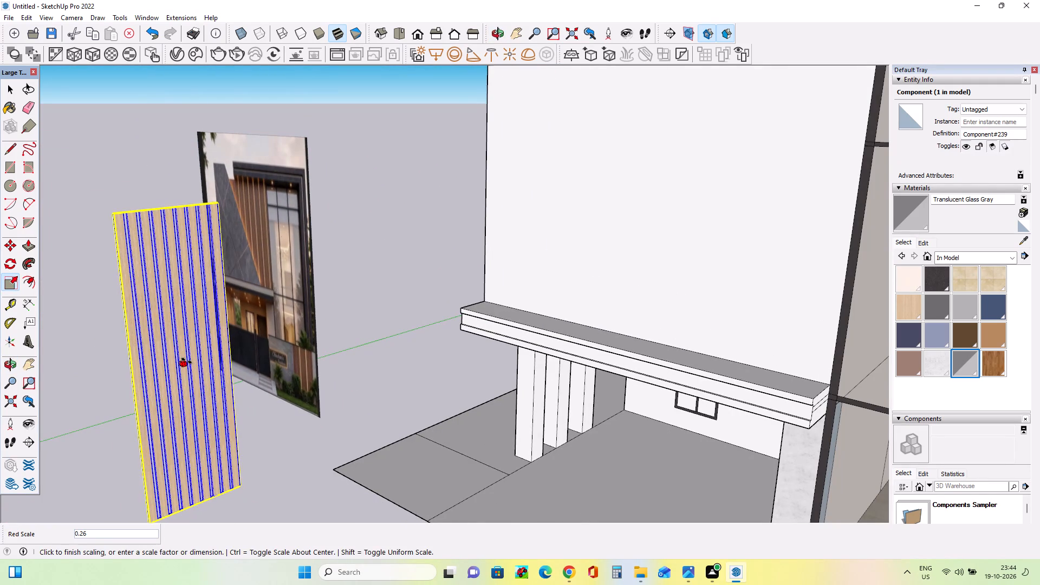
scroll(198, 369, up, 7)
middle_drag(264, 389, 280, 390)
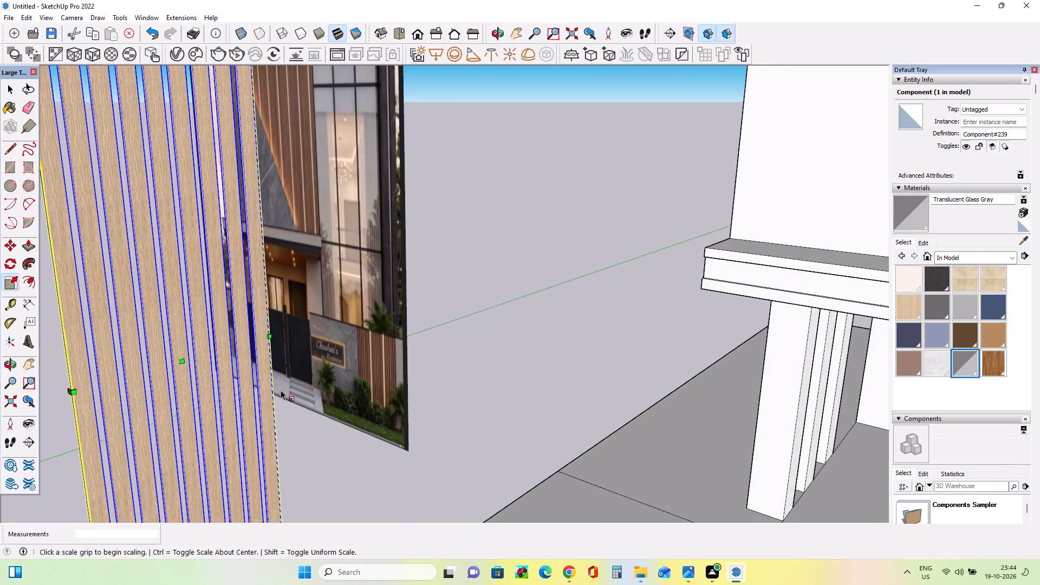
scroll(281, 390, down, 3)
middle_drag(323, 404, 282, 392)
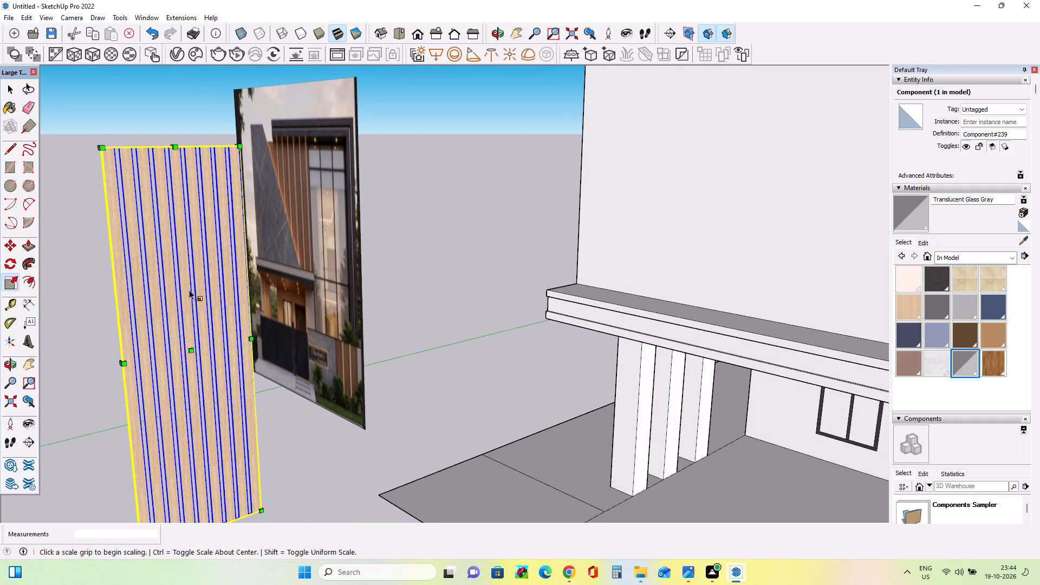
Open the rafters component and a slat nested in it for editing, and paint the slat with the Wood Floor material.
right_click(189, 289)
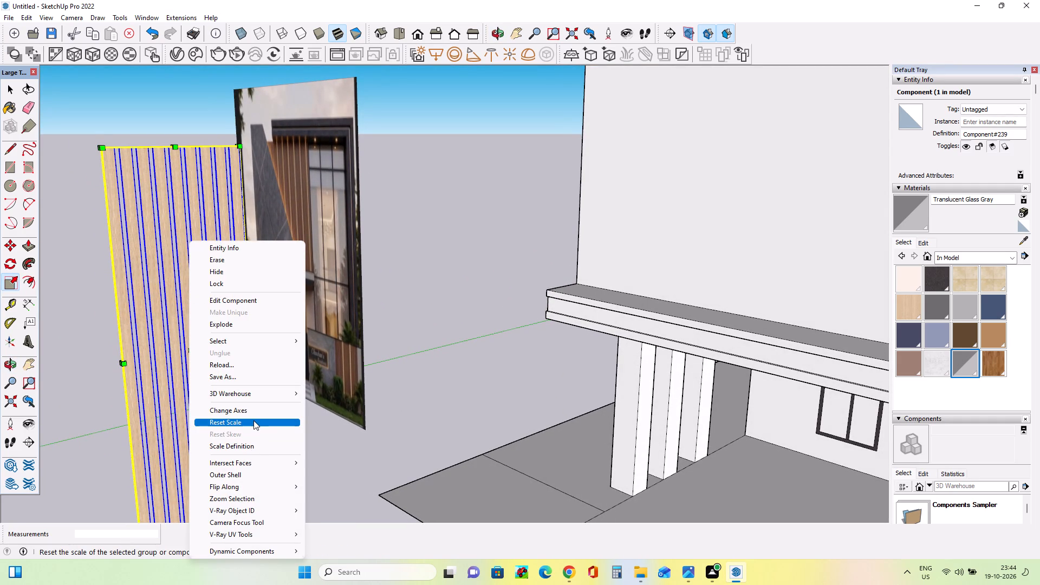
click(243, 303)
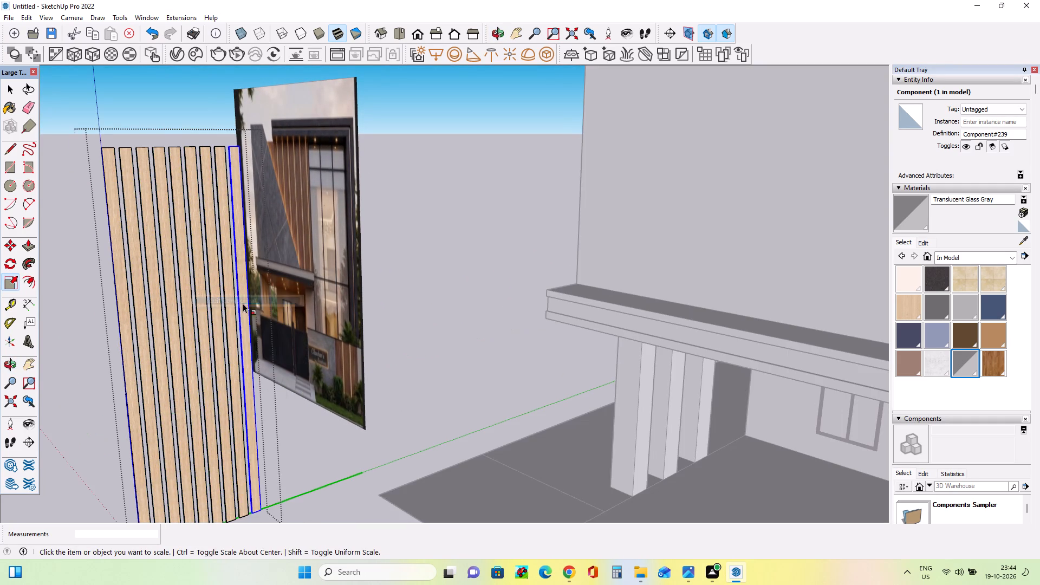
right_click(187, 309)
click(230, 300)
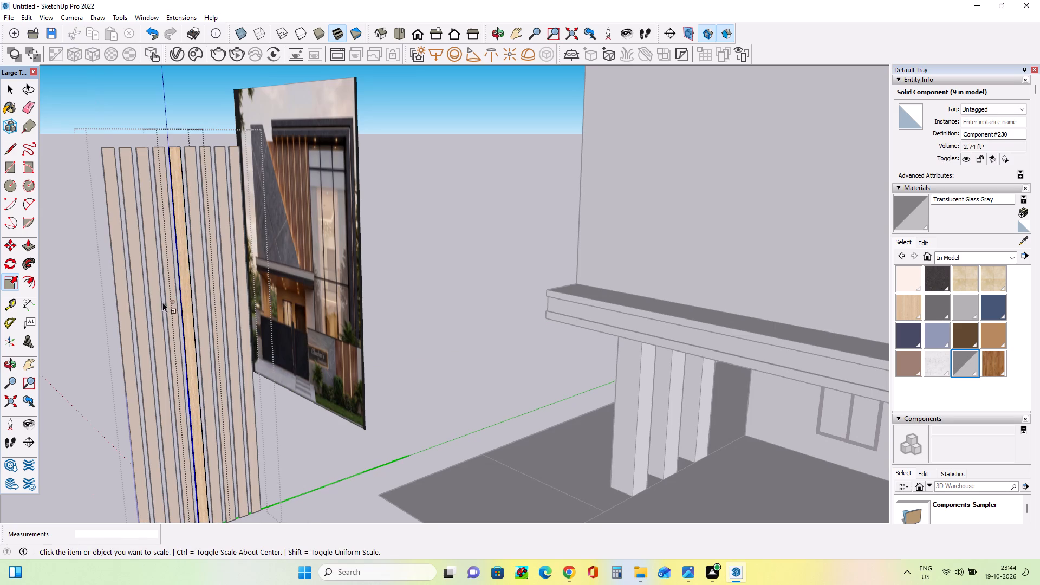
click(184, 302)
click(196, 301)
click(205, 300)
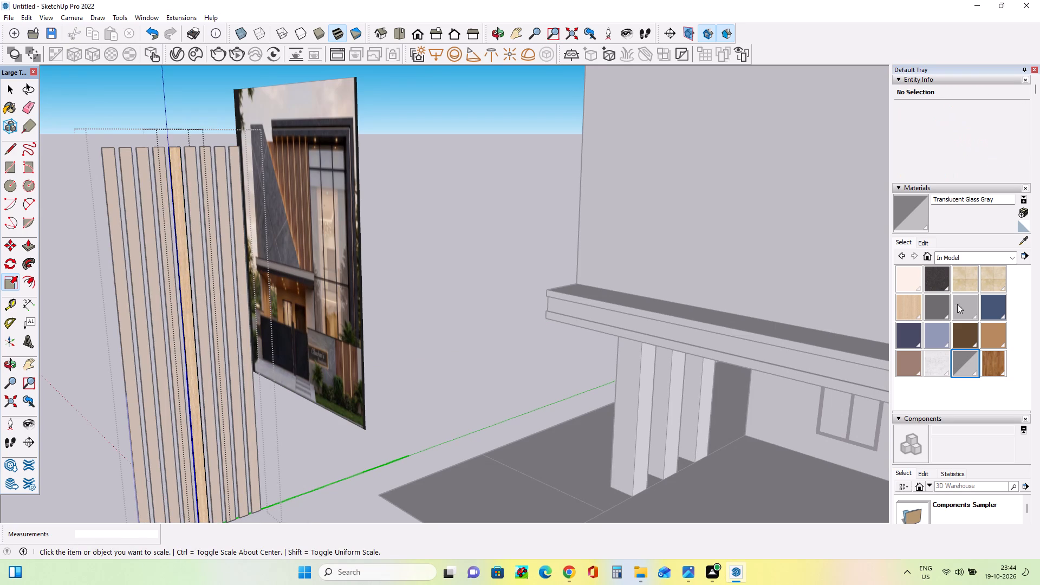
click(994, 366)
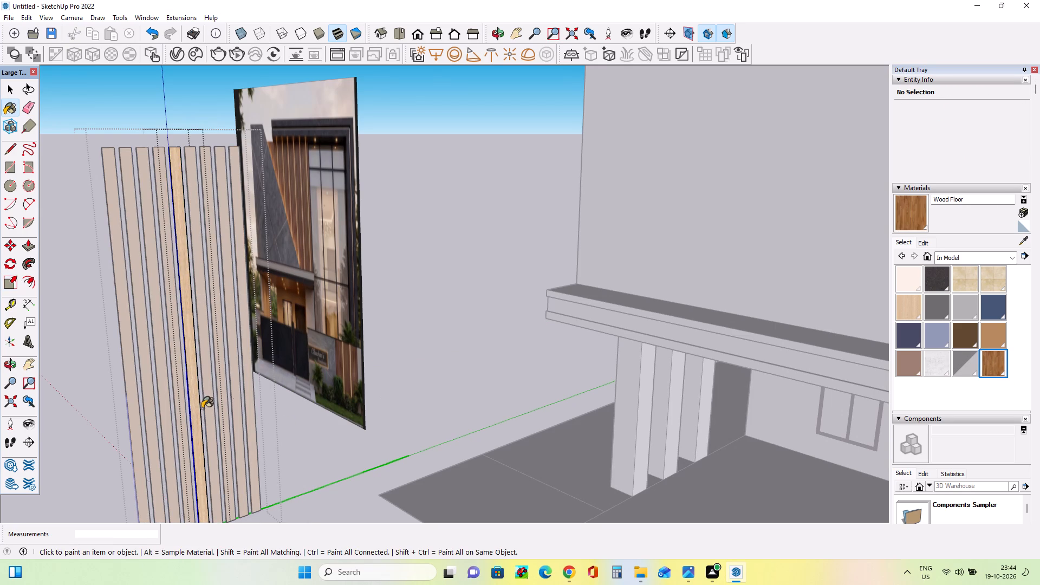
click(200, 408)
click(196, 401)
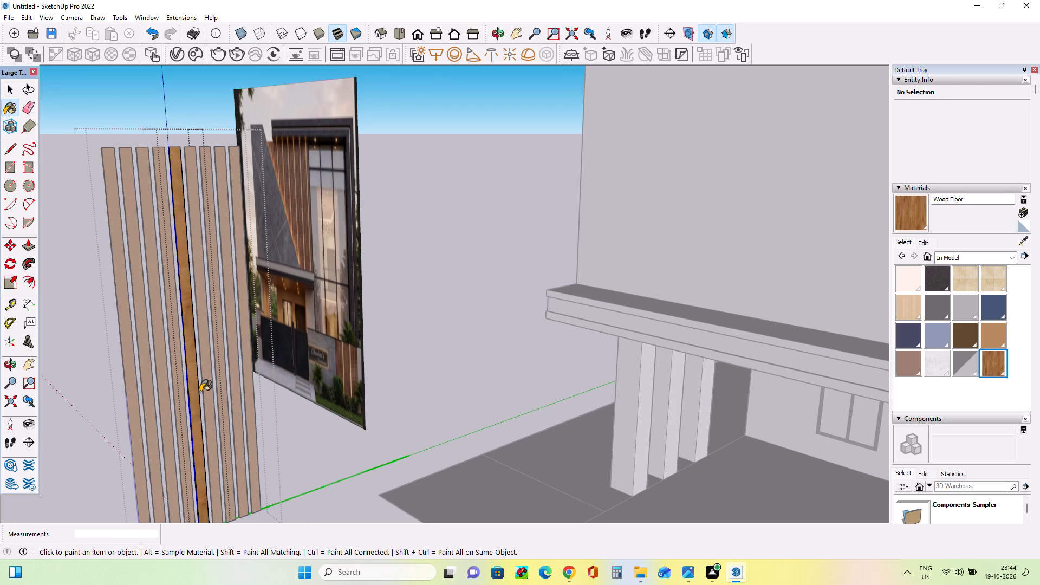
click(207, 393)
Close the nested slat component to return to the level of the whole set of slats.
click(15, 94)
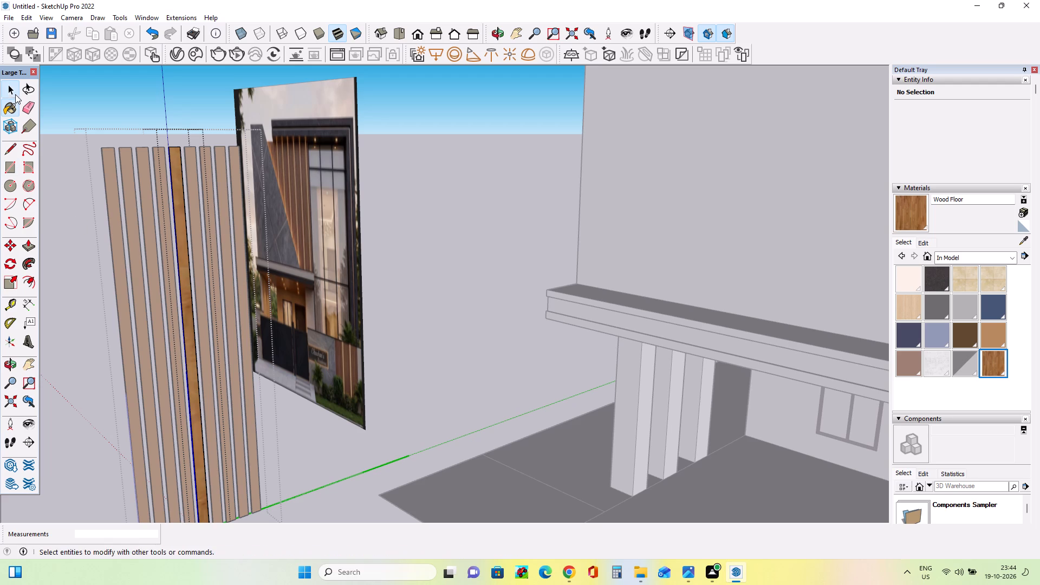
click(13, 88)
click(154, 207)
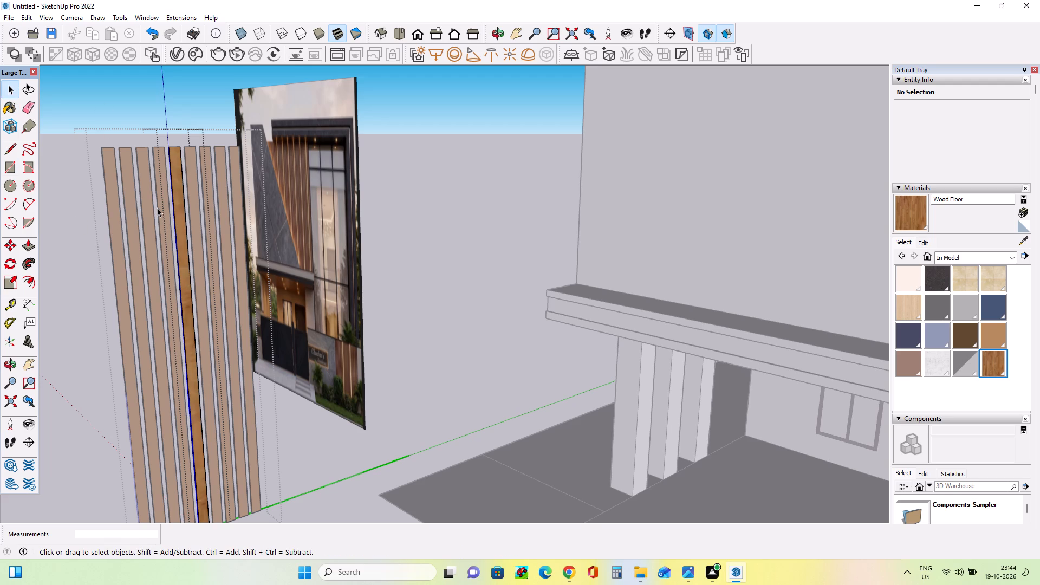
click(158, 207)
click(160, 207)
right_click(168, 211)
click(165, 299)
right_click(157, 274)
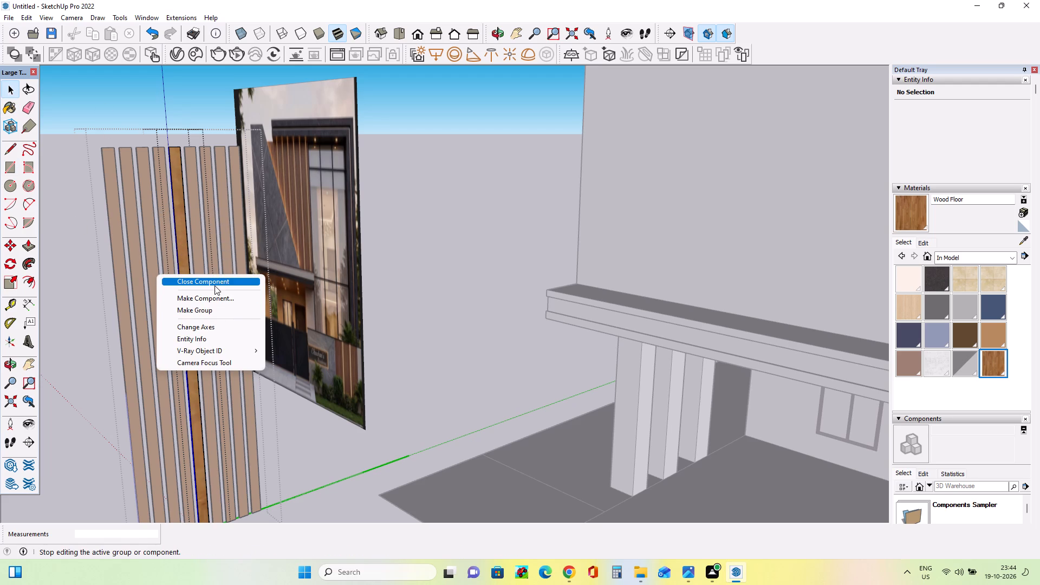
click(237, 281)
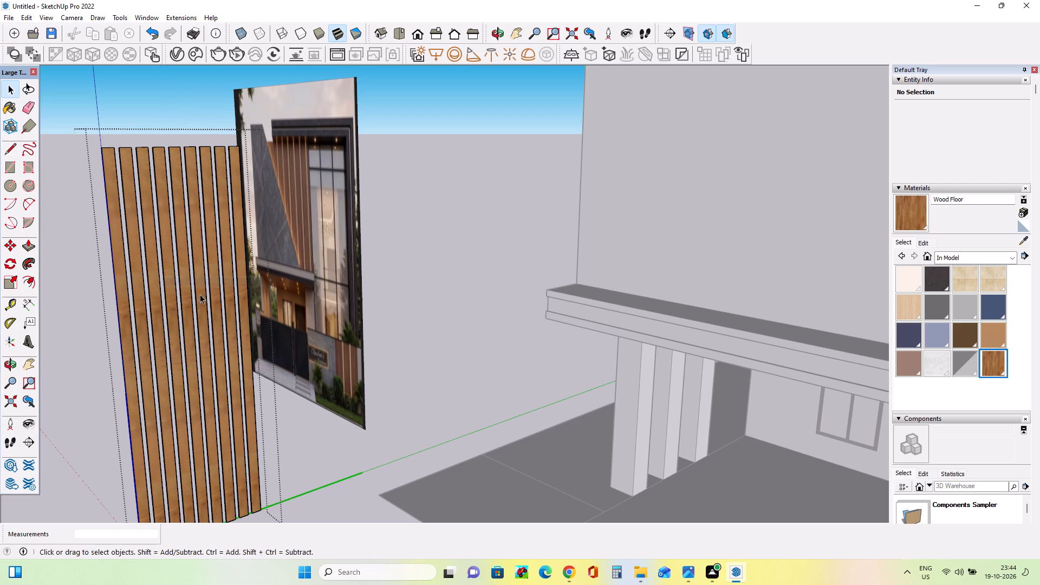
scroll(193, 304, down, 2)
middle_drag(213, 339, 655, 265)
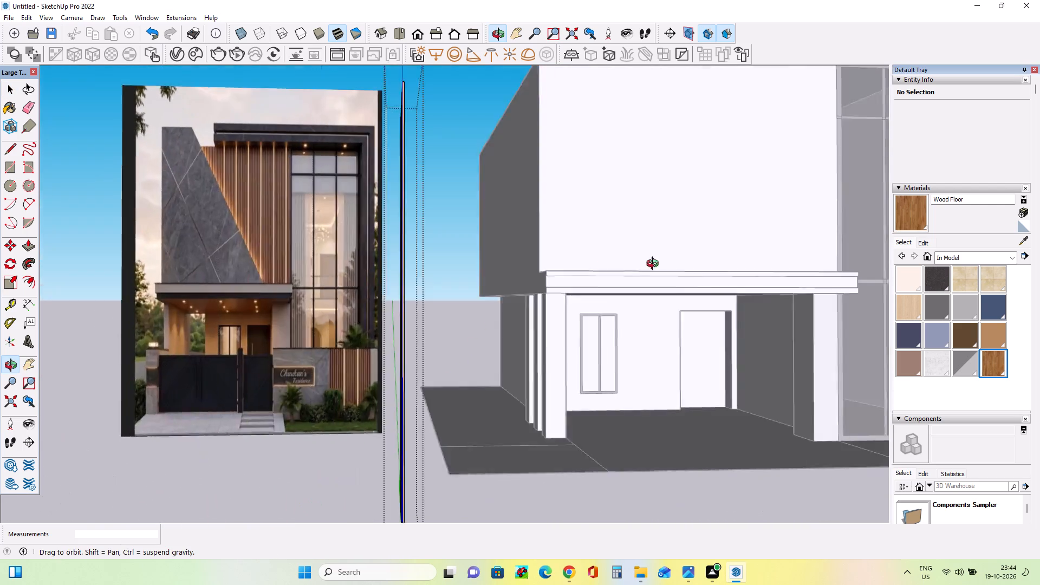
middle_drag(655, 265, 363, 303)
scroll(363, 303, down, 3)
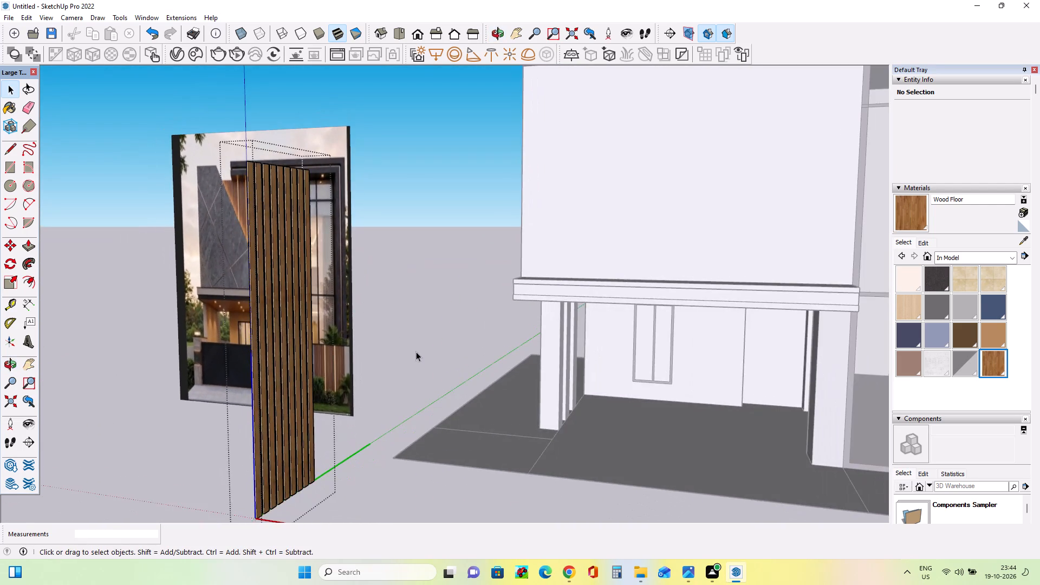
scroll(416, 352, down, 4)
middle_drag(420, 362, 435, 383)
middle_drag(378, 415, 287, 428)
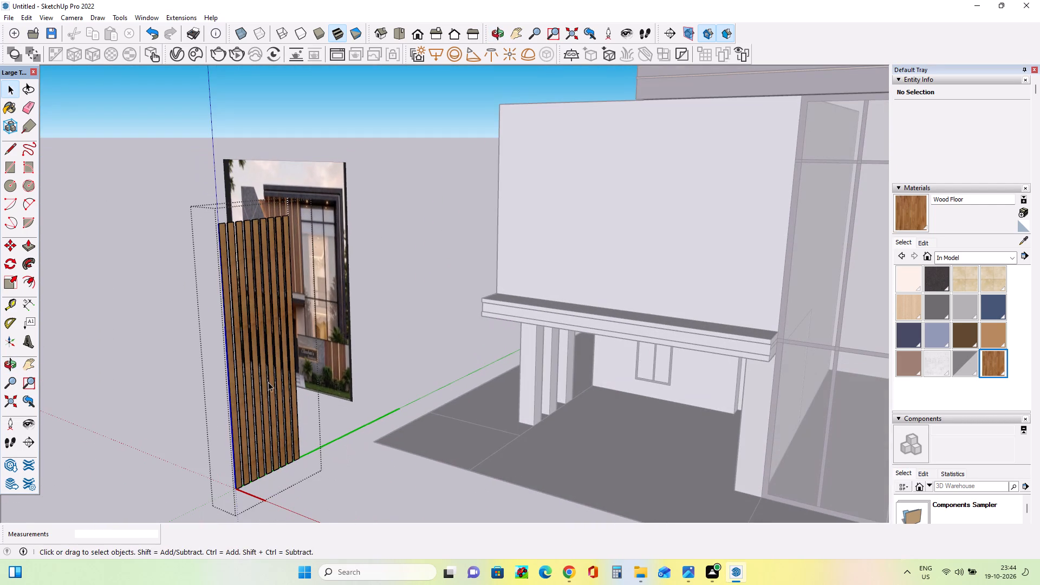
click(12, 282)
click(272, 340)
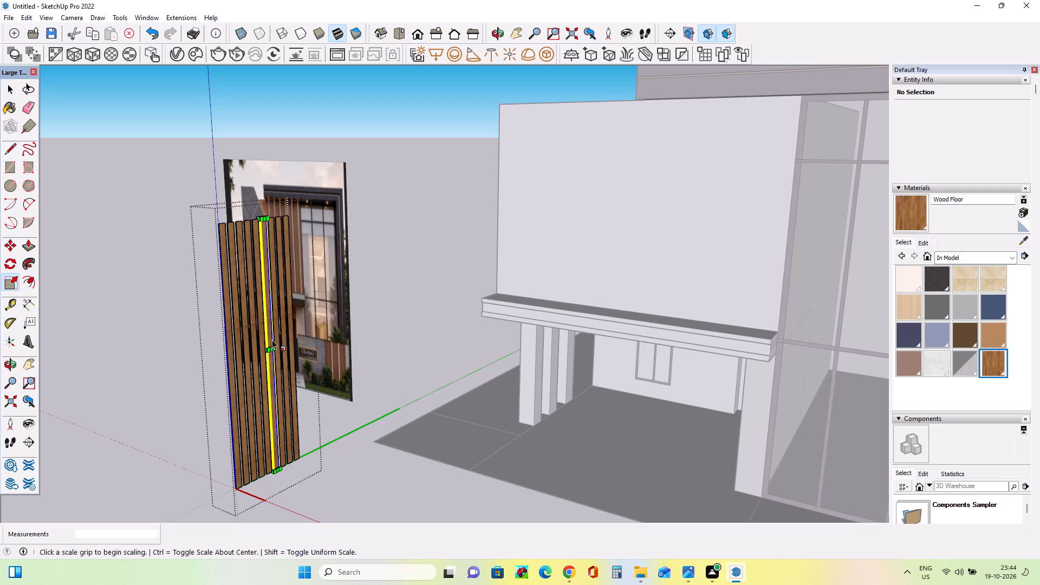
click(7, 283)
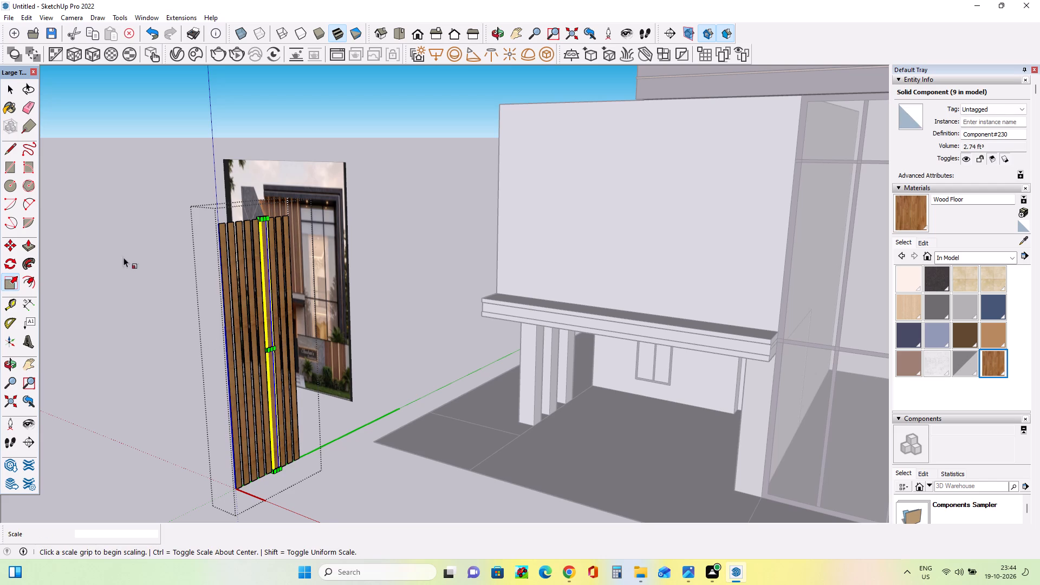
Leave the rafters component and scale the whole panel's thickness along the red axis by 6.50.
click(14, 86)
double_click(71, 160)
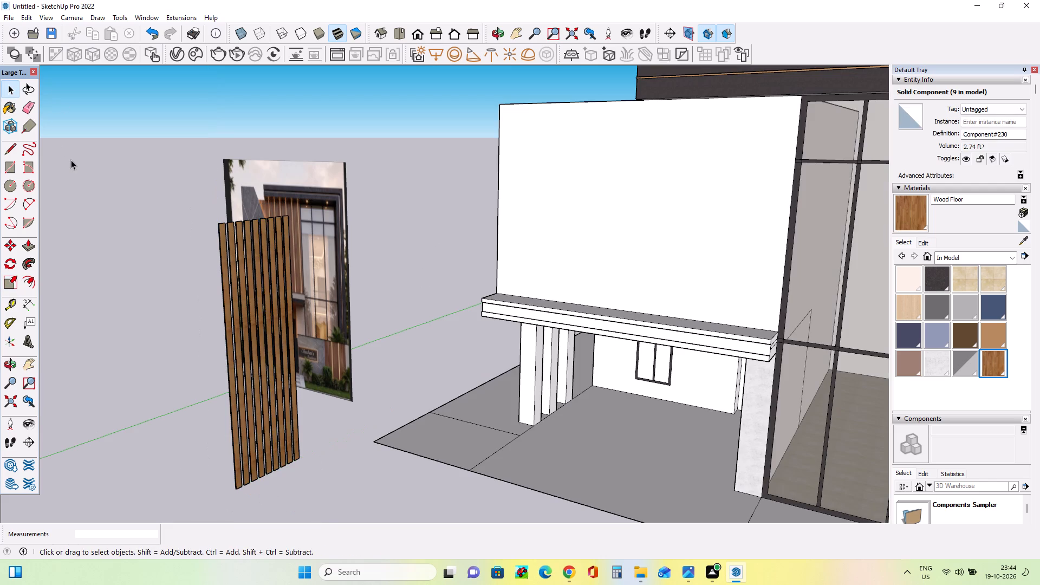
click(291, 298)
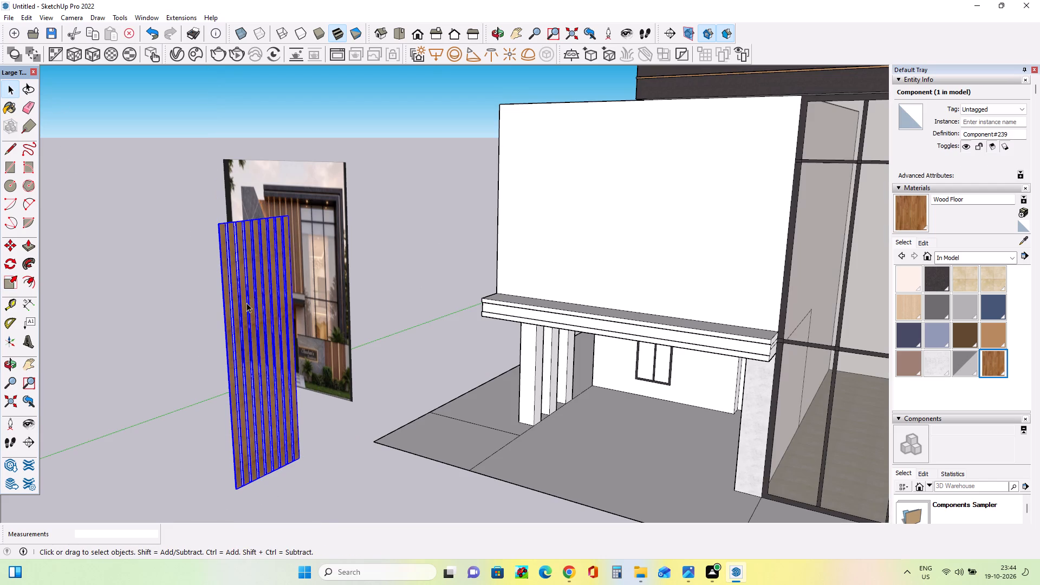
click(11, 283)
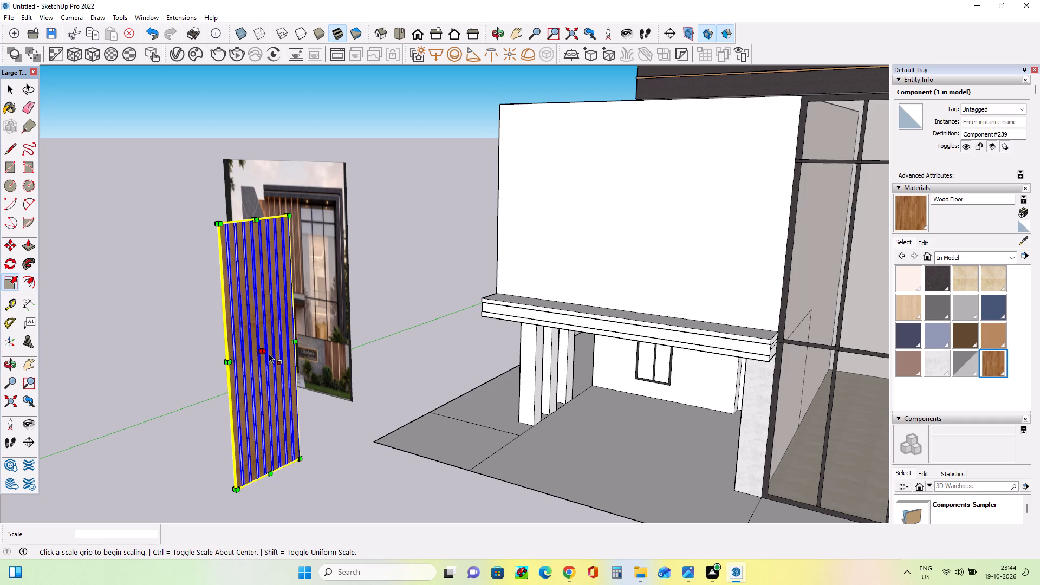
click(264, 353)
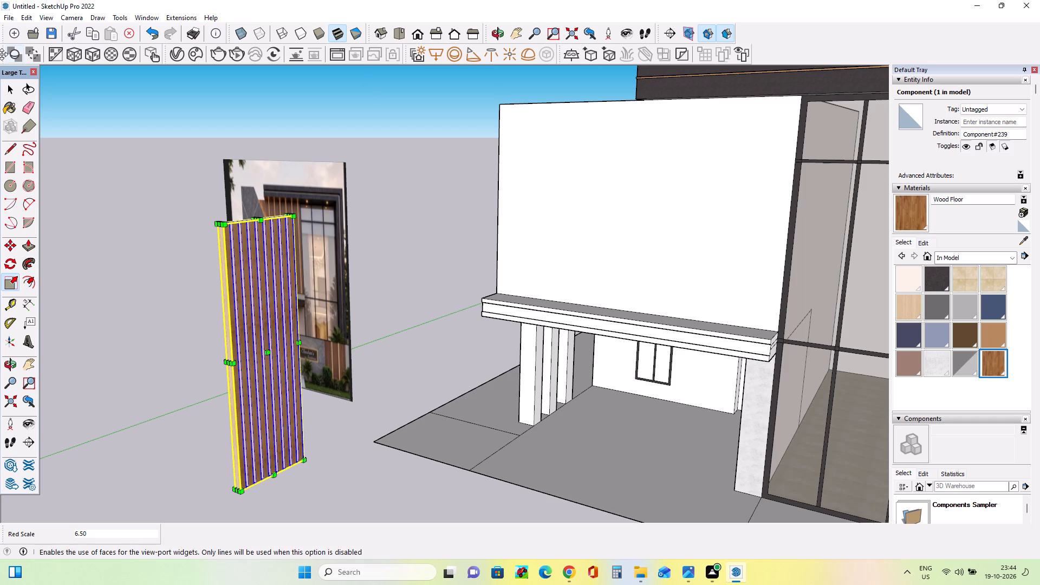
Examine the slatted wooden panel's thickness and gaps from several angles against the reference photo.
click(12, 87)
click(120, 167)
scroll(279, 337, up, 8)
middle_drag(281, 335, 259, 335)
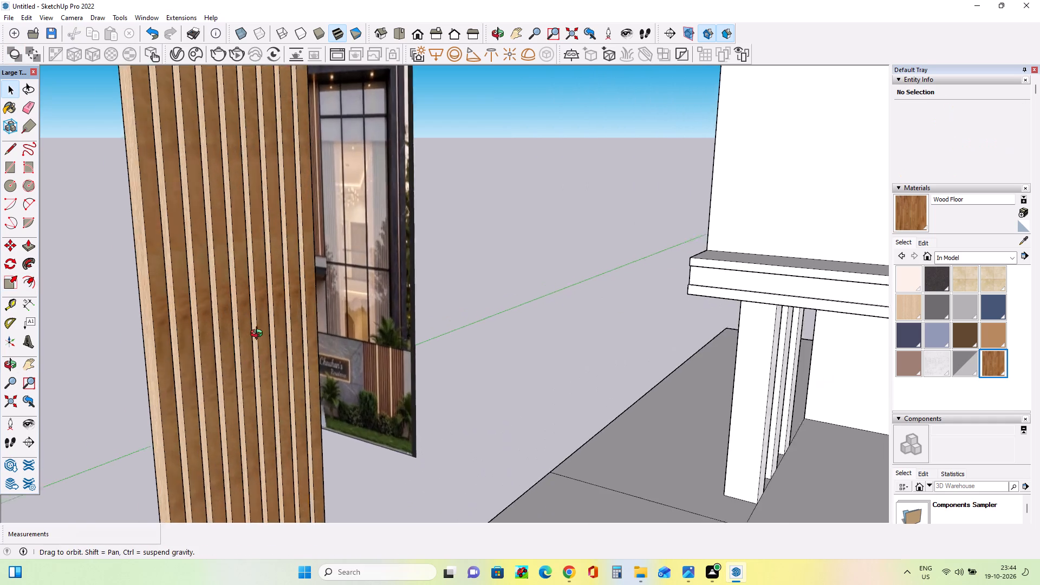
middle_drag(259, 335, 241, 316)
scroll(241, 316, down, 2)
scroll(253, 321, up, 4)
middle_drag(298, 345, 295, 348)
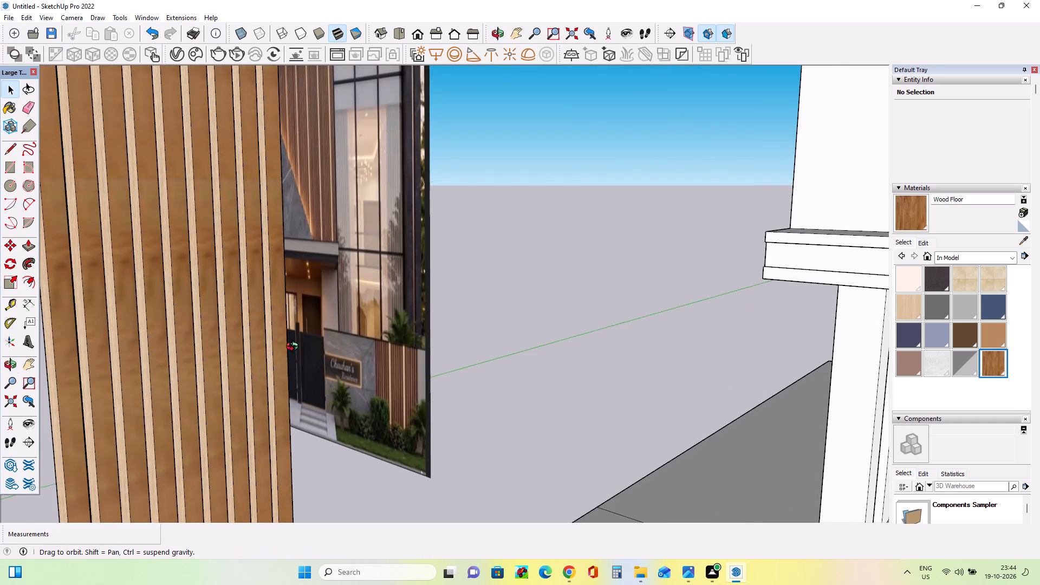
middle_drag(295, 348, 473, 313)
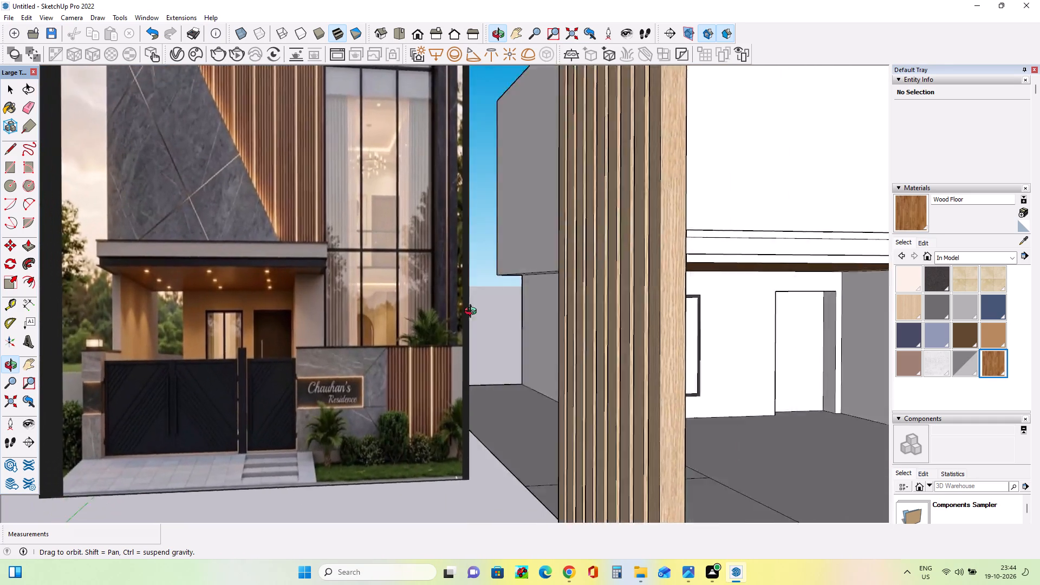
middle_drag(473, 313, 381, 316)
scroll(381, 316, down, 3)
middle_drag(451, 333, 361, 344)
scroll(361, 344, down, 3)
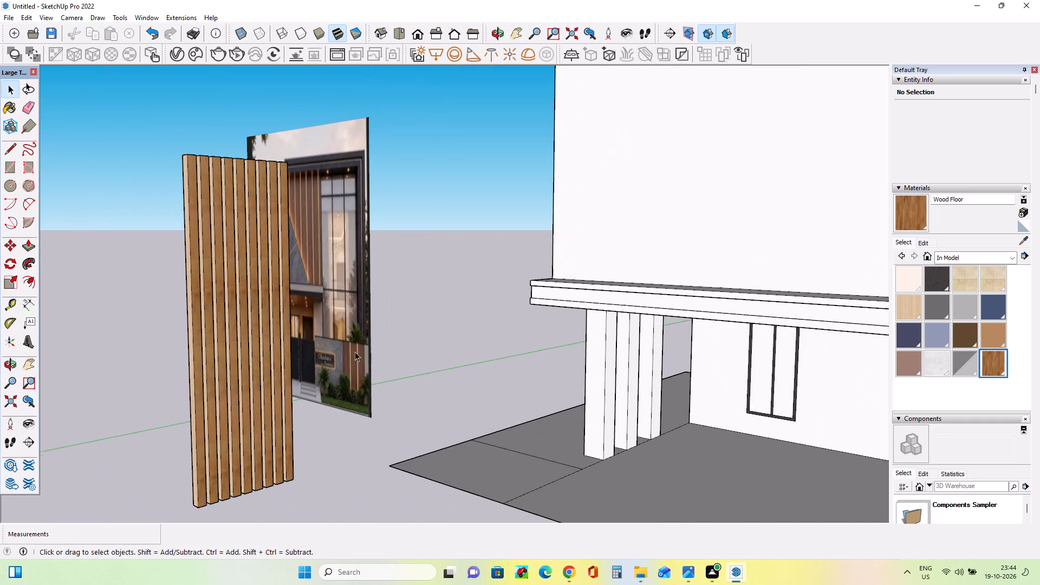
middle_drag(229, 363, 148, 399)
scroll(243, 347, up, 4)
scroll(244, 352, down, 2)
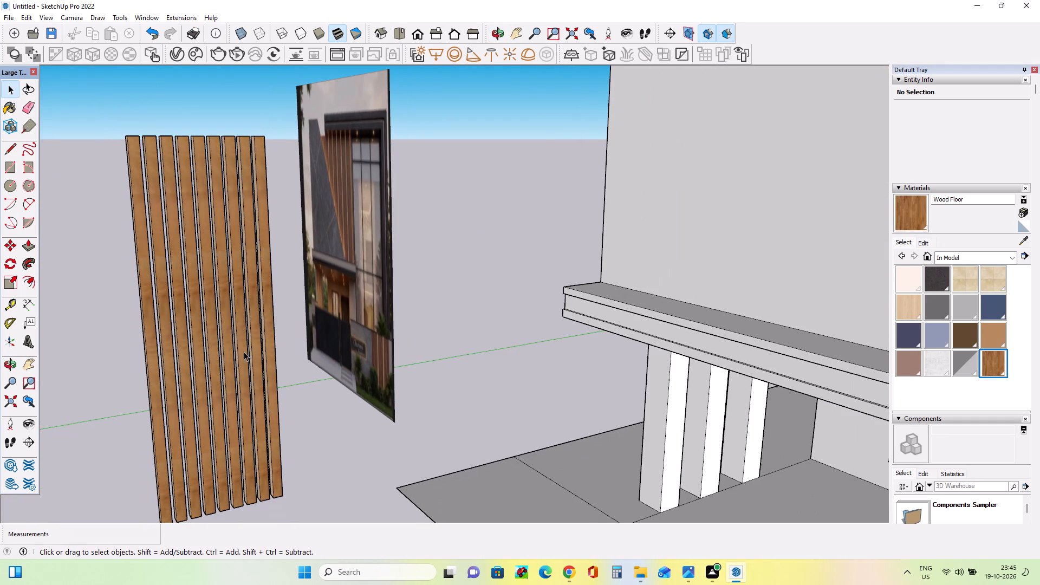
middle_drag(220, 349, 281, 344)
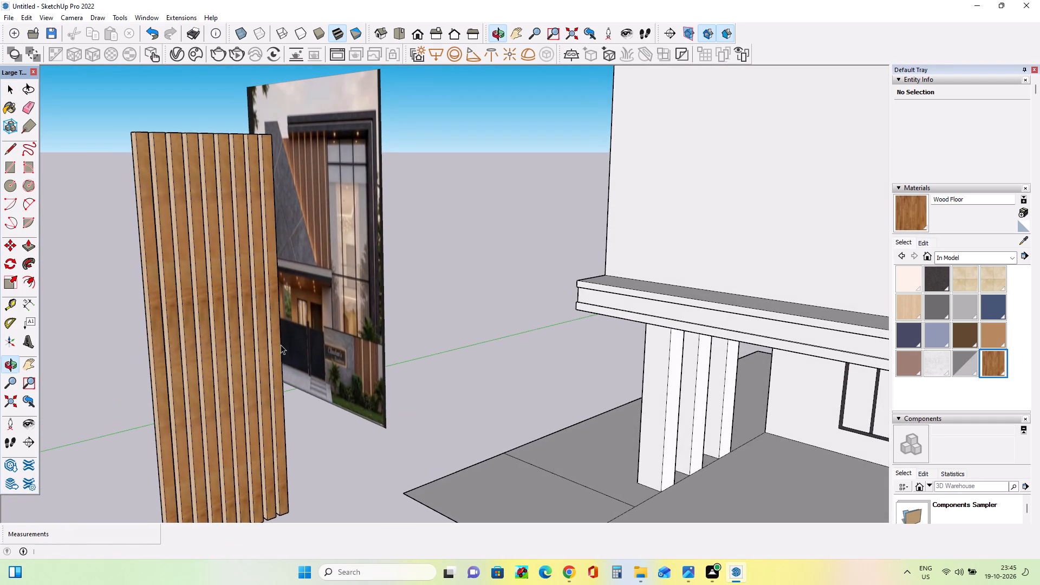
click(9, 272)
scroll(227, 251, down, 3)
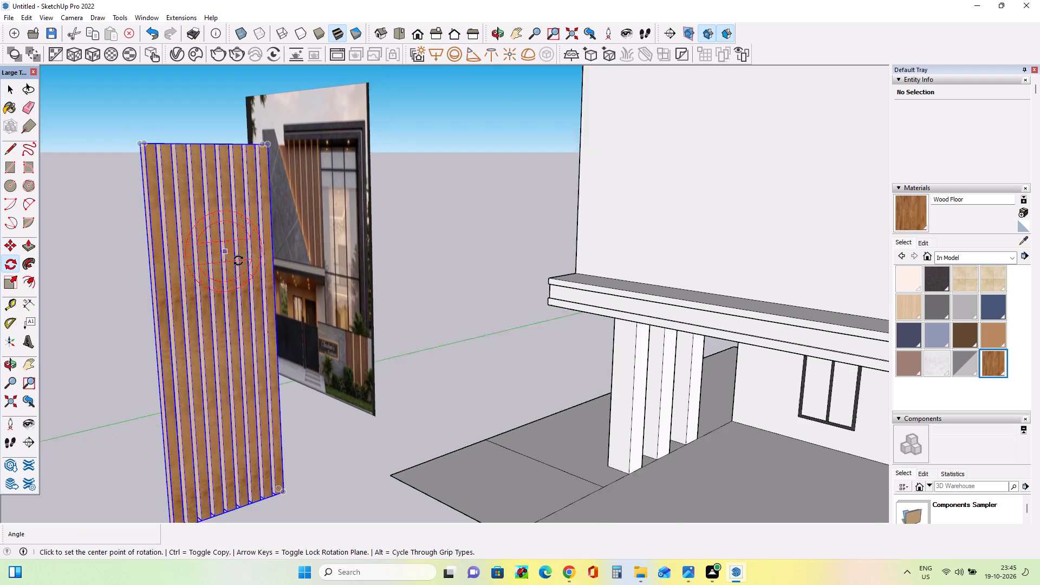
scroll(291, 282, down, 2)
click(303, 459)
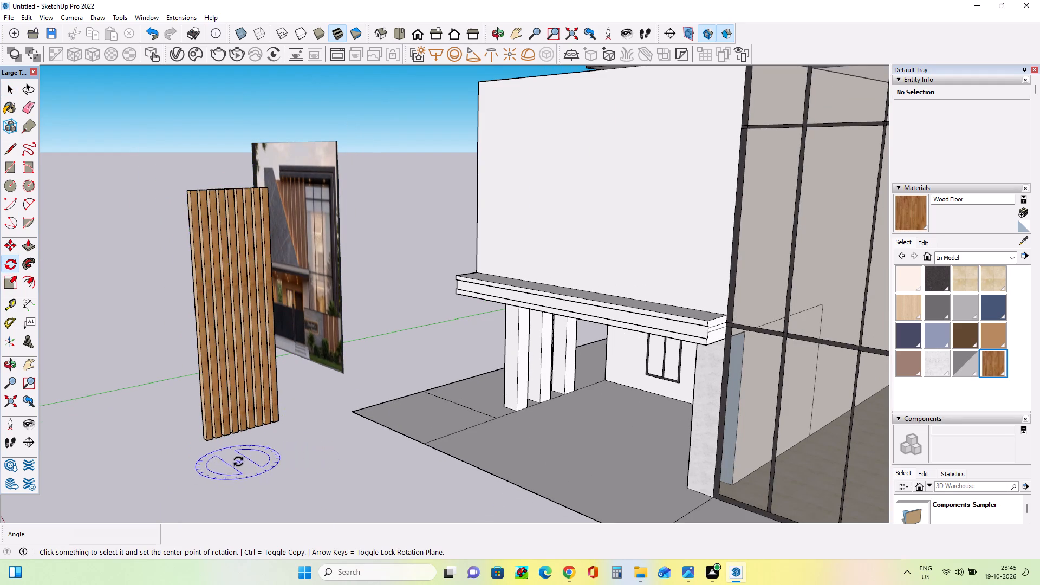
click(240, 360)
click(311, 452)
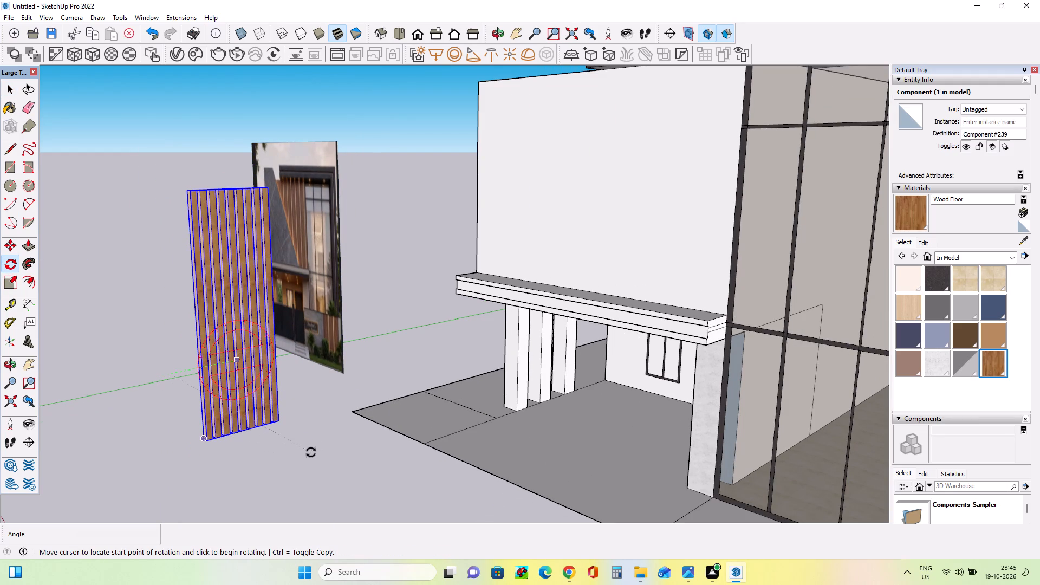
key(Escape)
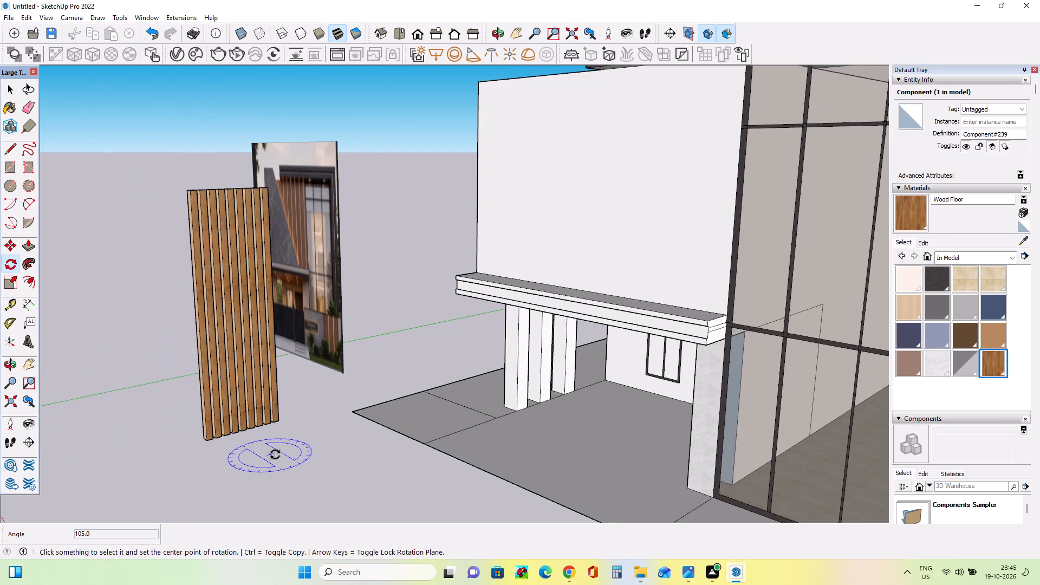
Select the wooden slat panel and rotate it 90 degrees on the ground plane, parallel to the house's front facade.
click(9, 93)
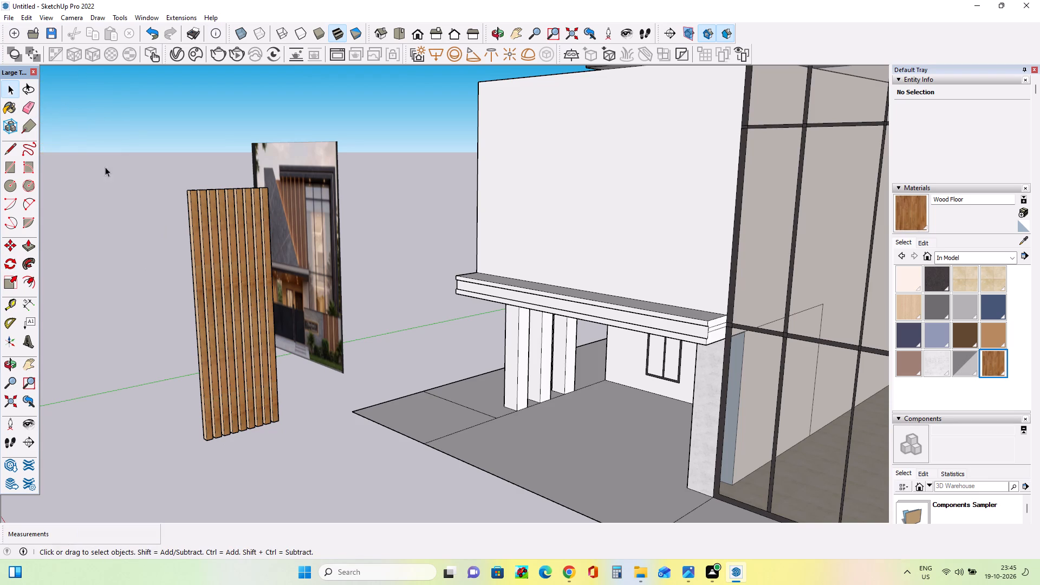
click(236, 370)
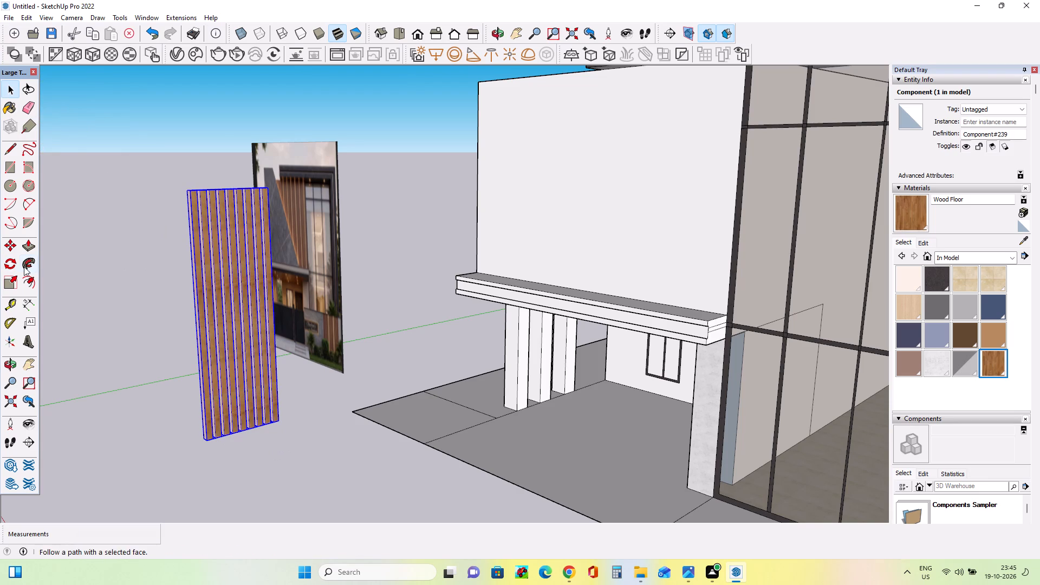
click(13, 256)
click(295, 451)
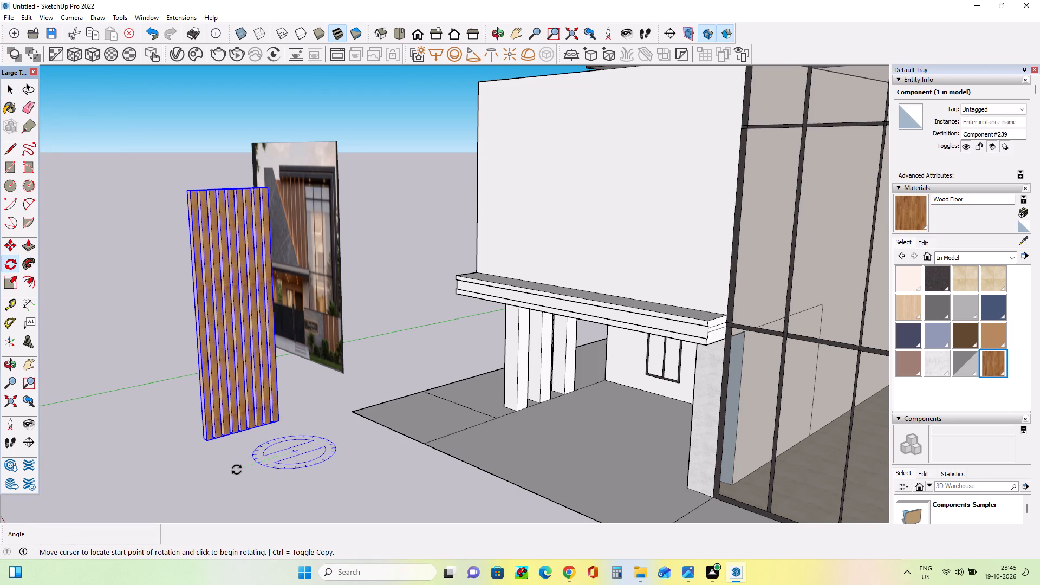
click(236, 471)
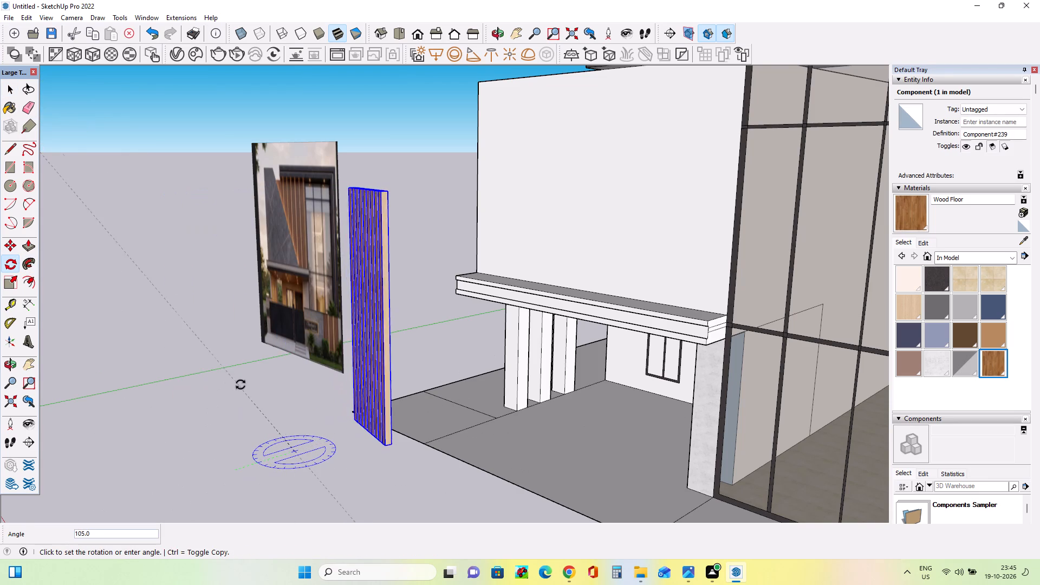
click(227, 416)
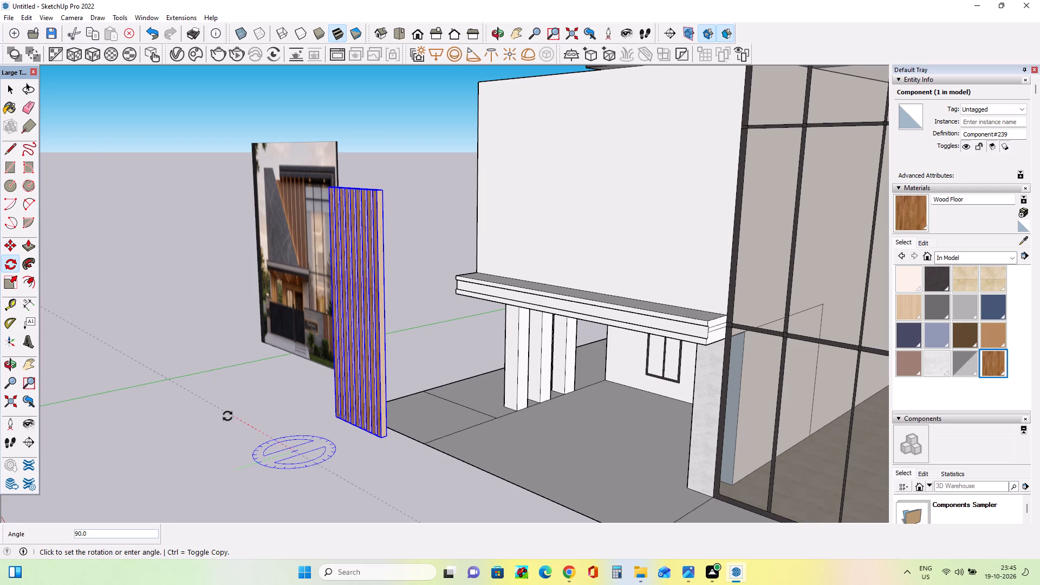
Move the slat panel by its bottom corner about 39' 11" onto the porch ledge, at the end beside the tall glazing.
scroll(137, 310, down, 2)
middle_drag(152, 321, 456, 307)
scroll(455, 307, down, 1)
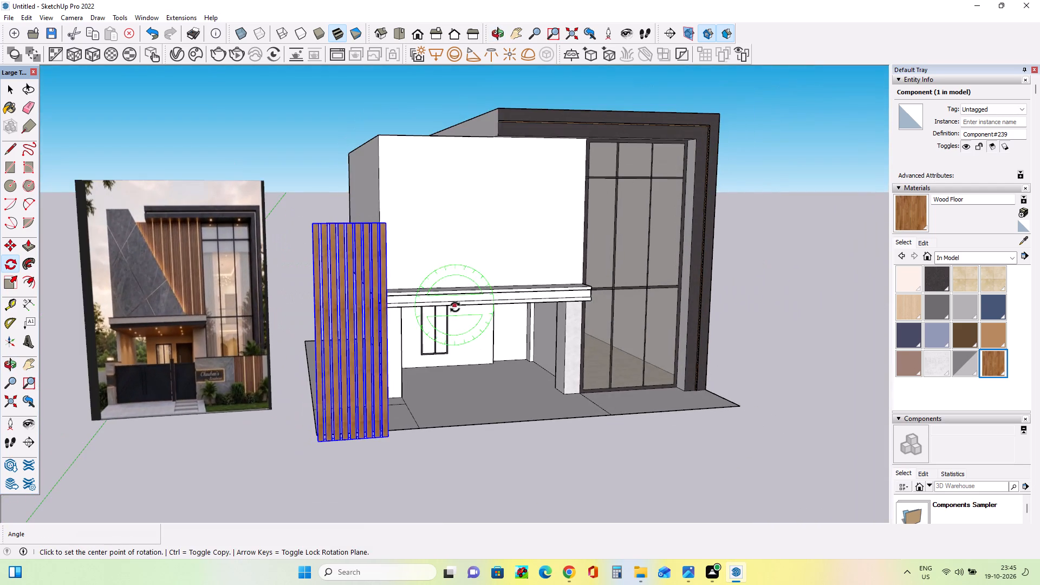
scroll(413, 296, down, 3)
middle_drag(430, 441, 392, 454)
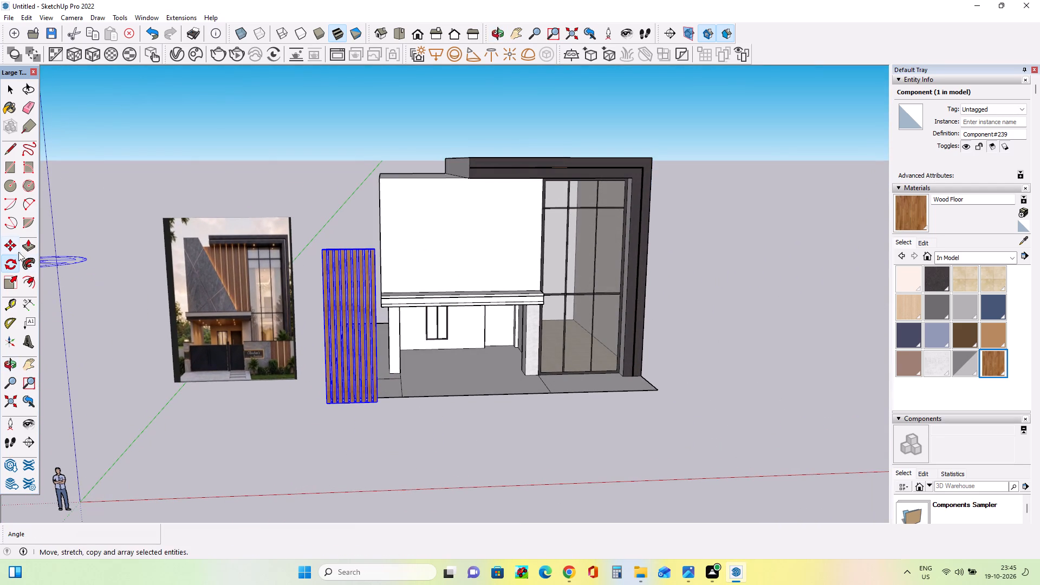
click(16, 245)
click(380, 405)
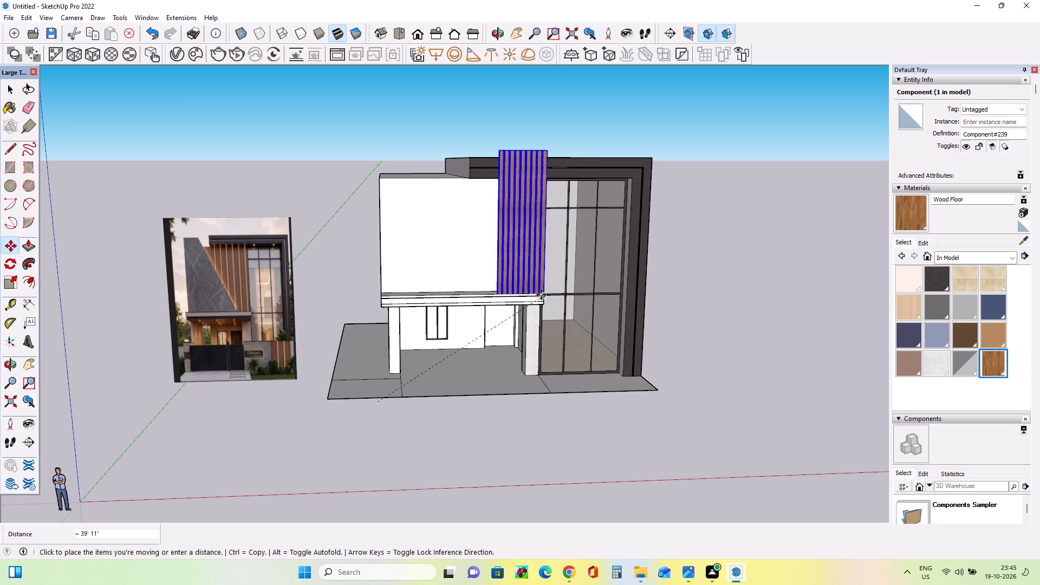
click(541, 295)
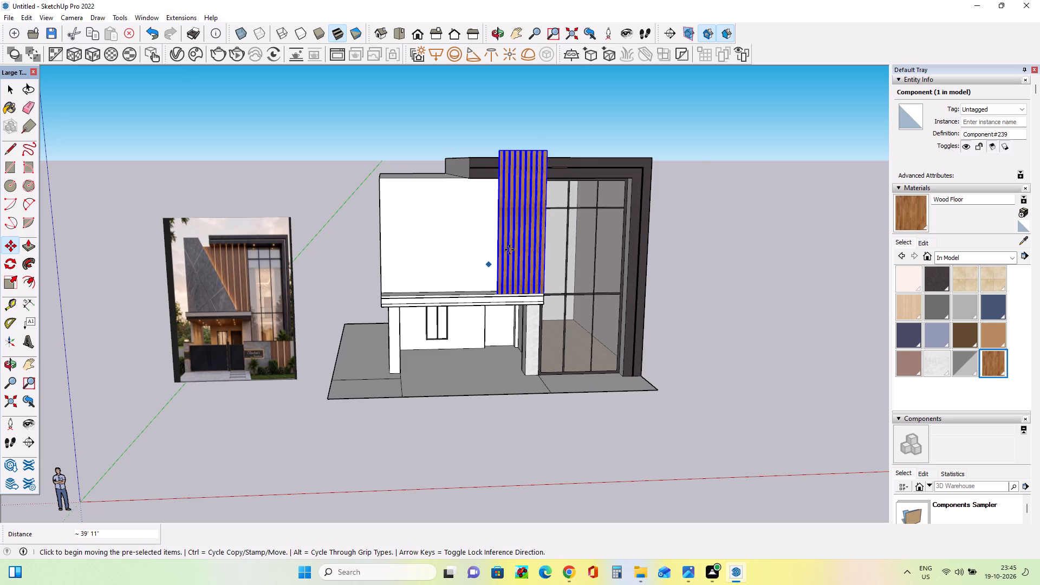
Scale the slat panel's height down so its top fits beneath the dark roof frame.
scroll(524, 227, up, 4)
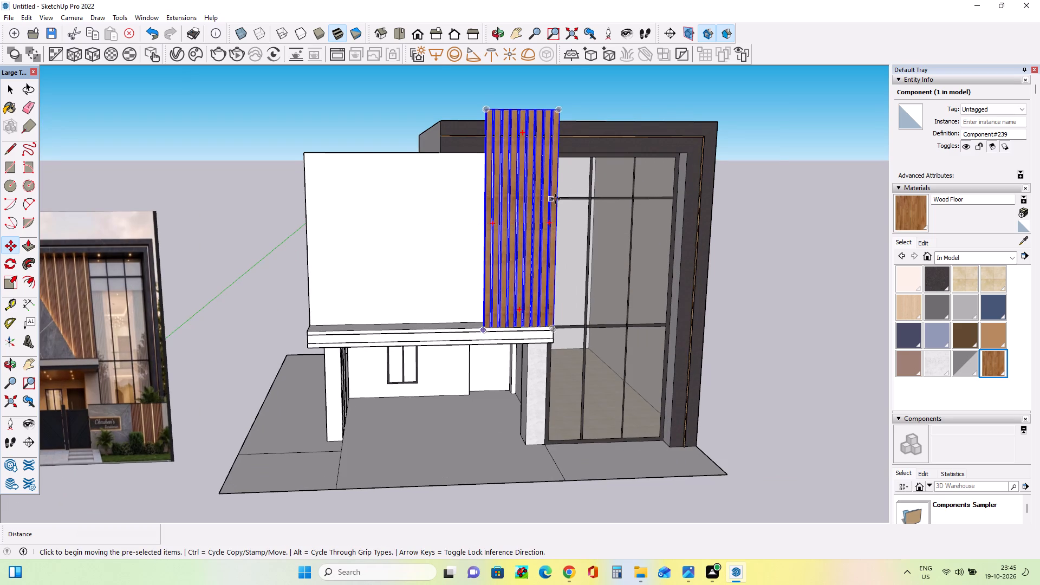
scroll(539, 205, up, 3)
middle_drag(563, 230, 523, 245)
scroll(523, 245, down, 3)
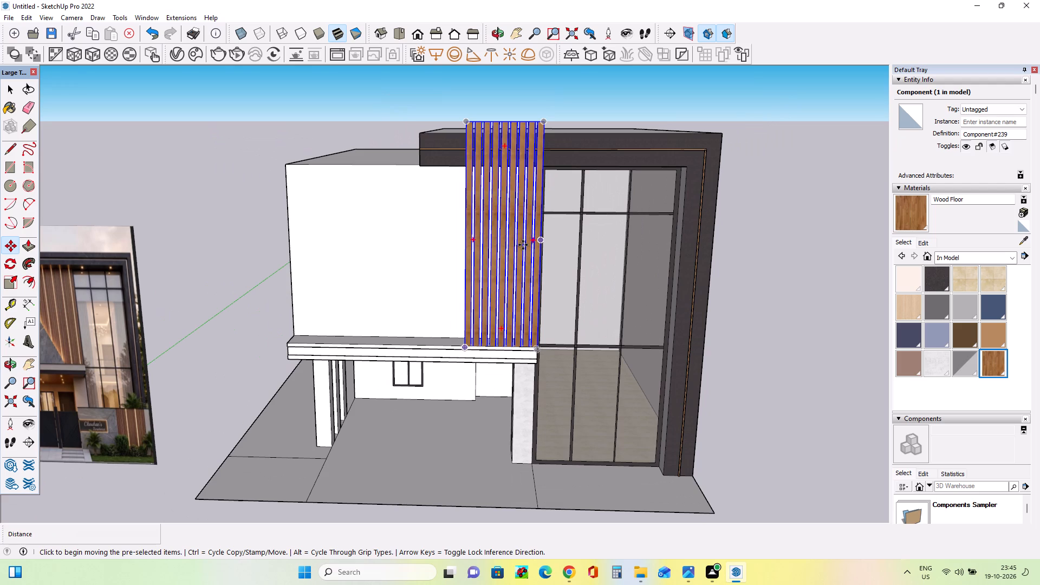
scroll(499, 223, up, 2)
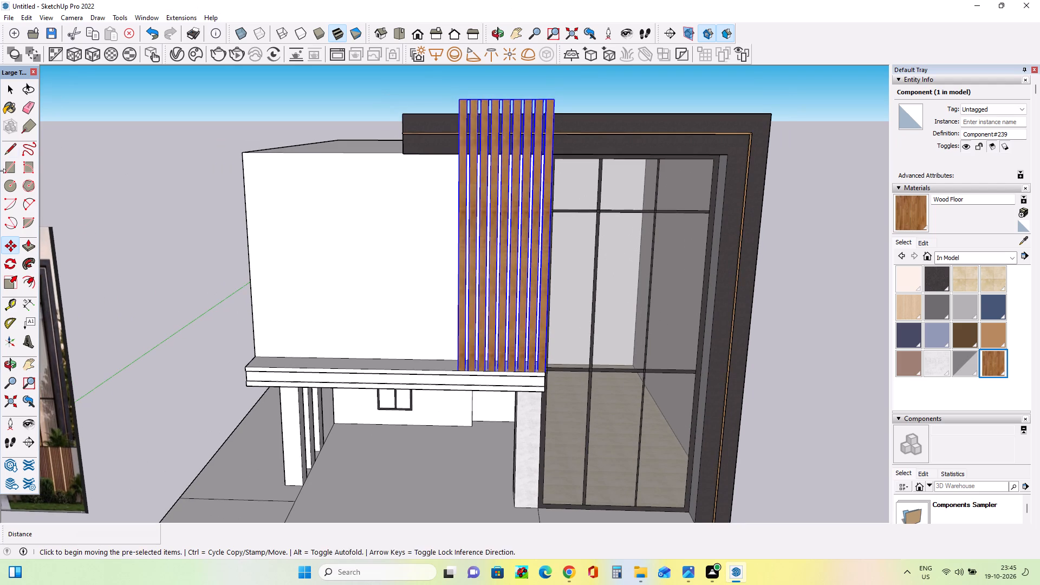
click(8, 284)
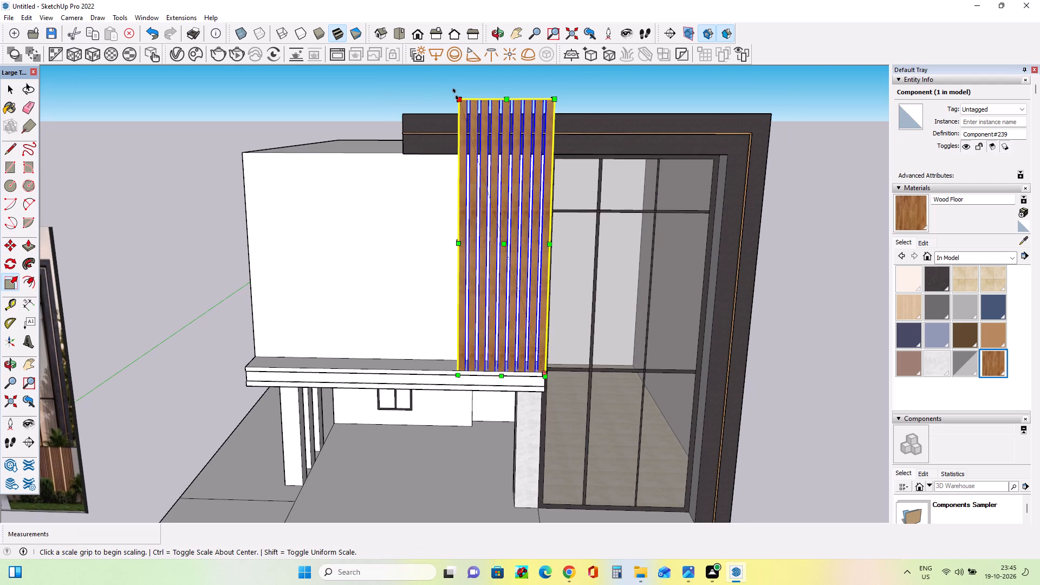
drag(456, 94, 458, 159)
Seat the slat panel against the upper wall beside the glazing, moving it about 1' 9" and then about 9".
middle_drag(692, 275, 507, 315)
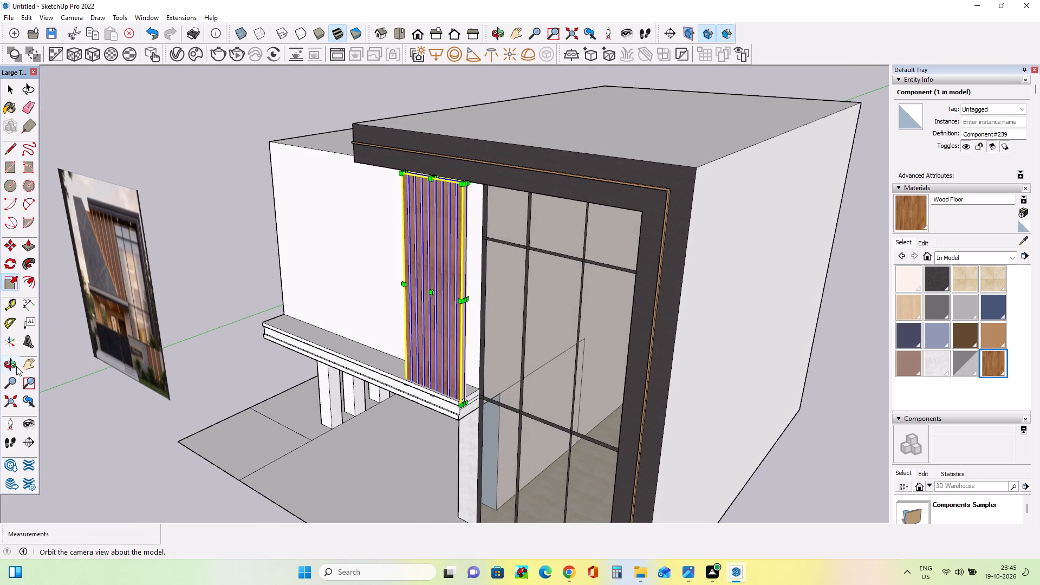
click(6, 246)
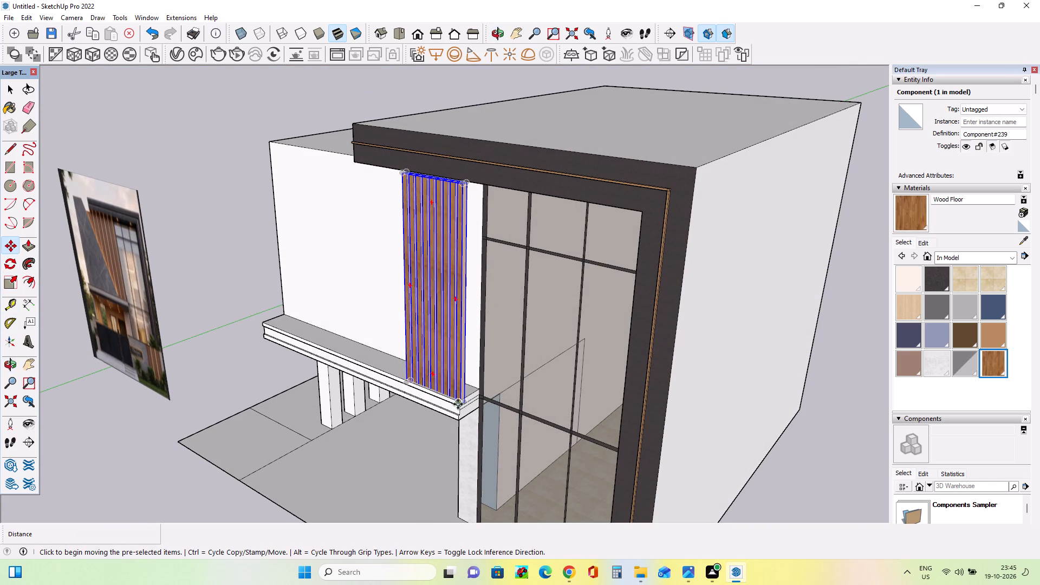
click(462, 407)
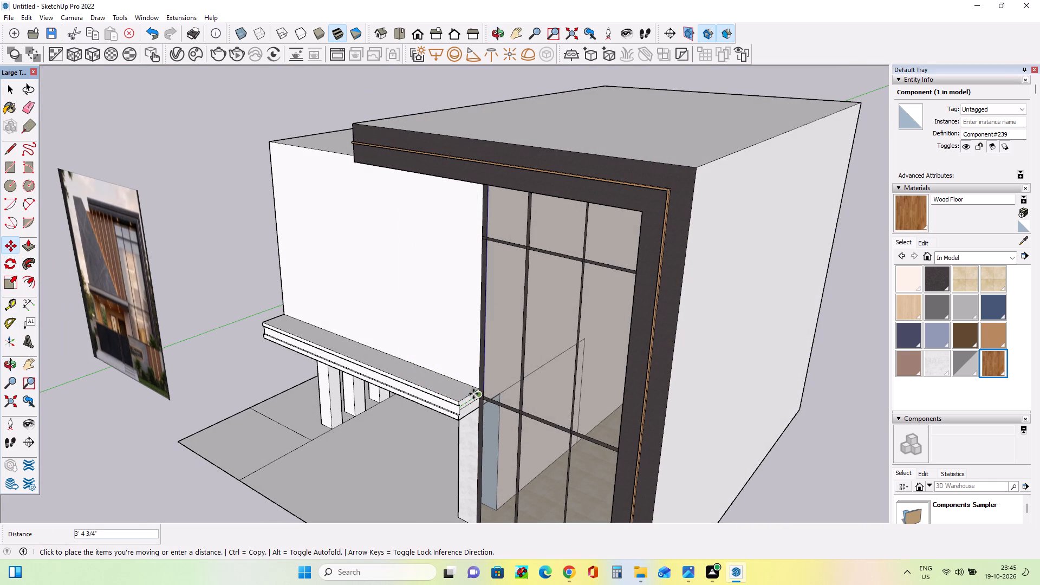
scroll(472, 396, up, 2)
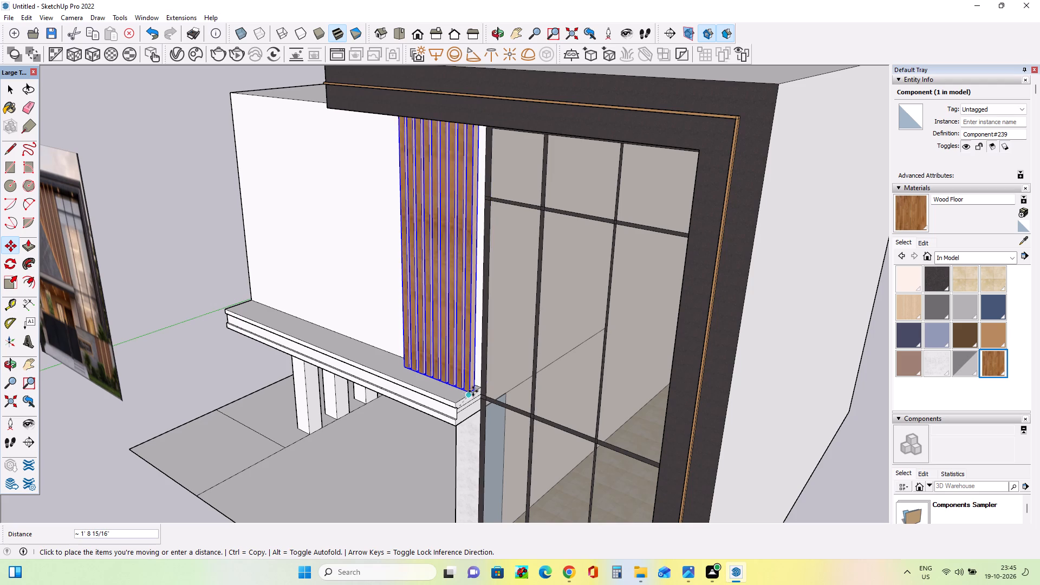
click(472, 393)
scroll(419, 380, up, 9)
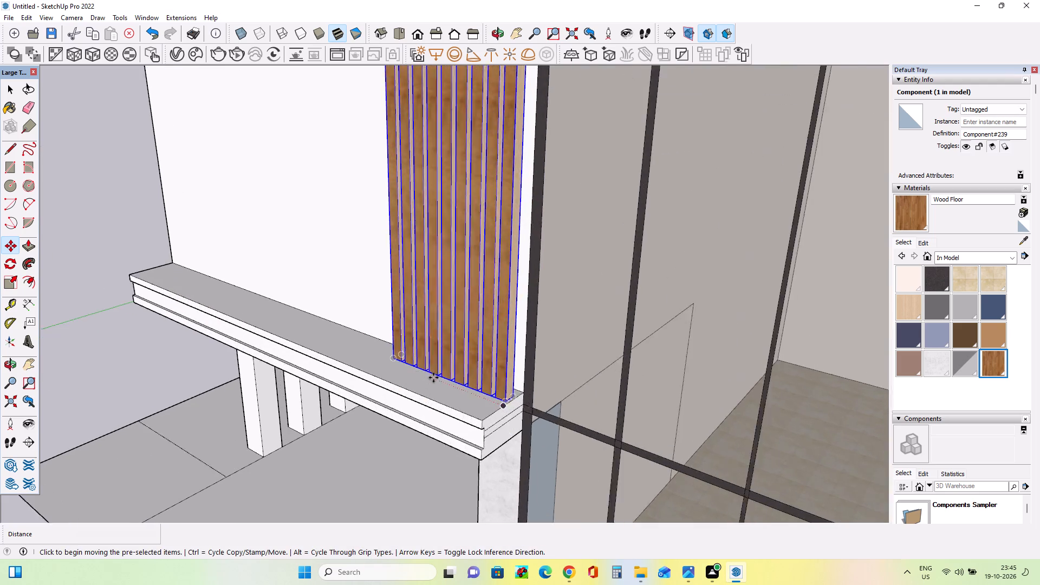
scroll(433, 378, up, 1)
click(570, 412)
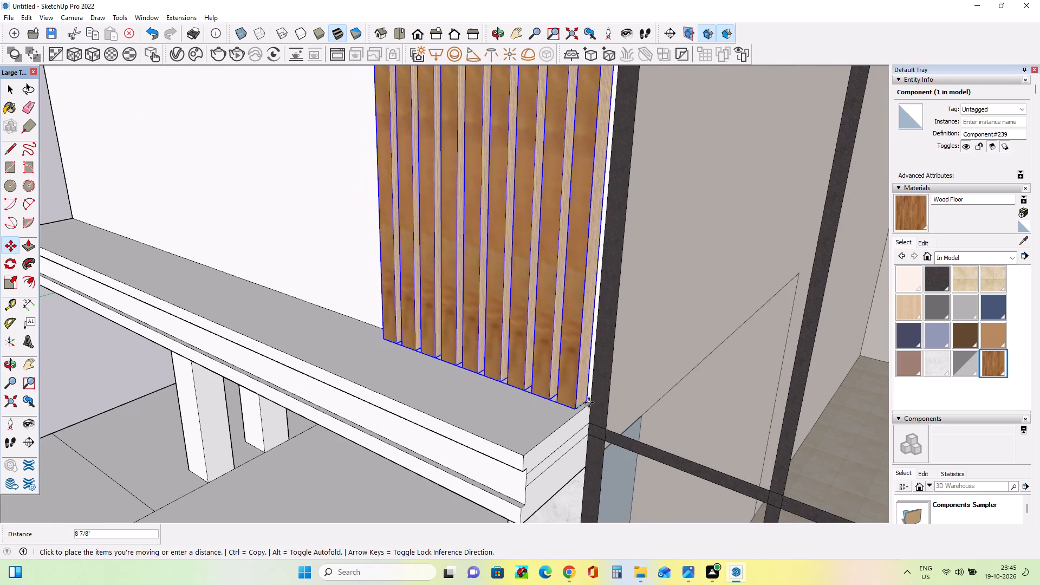
click(593, 401)
Paint the white upper-storey front wall behind the slats with the Niraj_Shoe_Stitching material.
scroll(320, 391, down, 5)
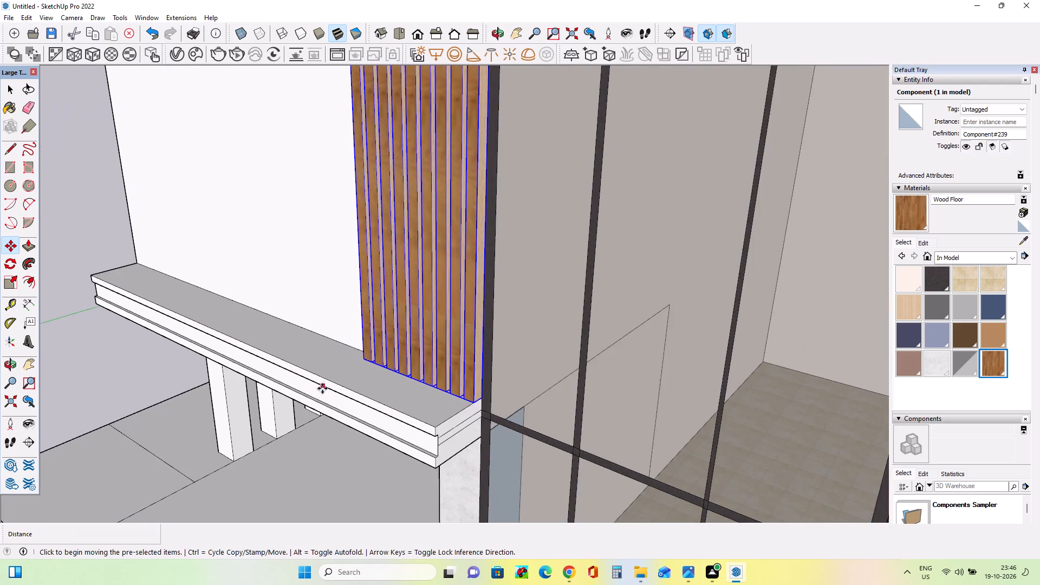
scroll(322, 388, down, 5)
middle_drag(365, 373, 562, 356)
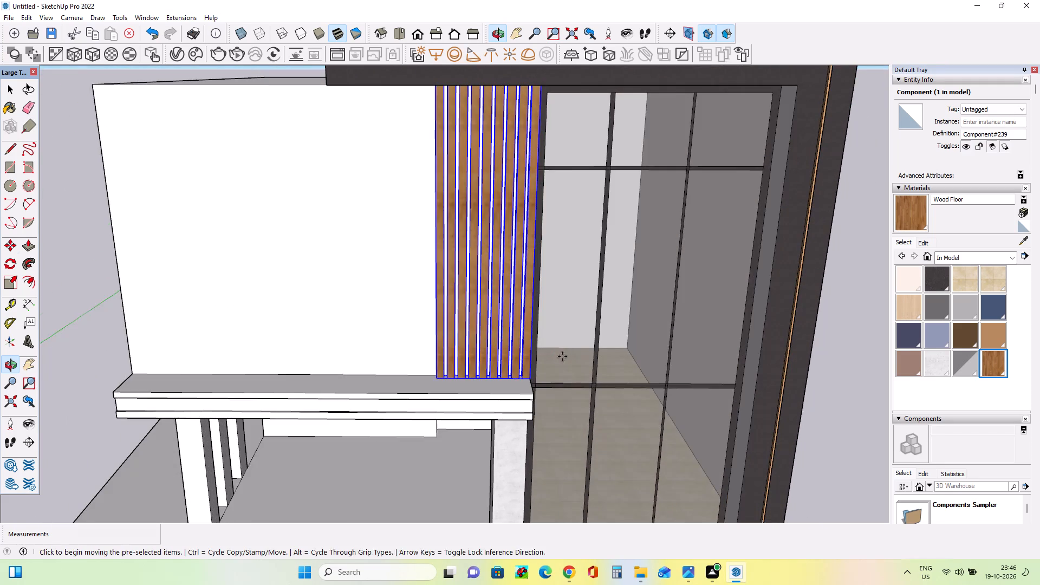
scroll(564, 352, down, 9)
scroll(553, 350, up, 4)
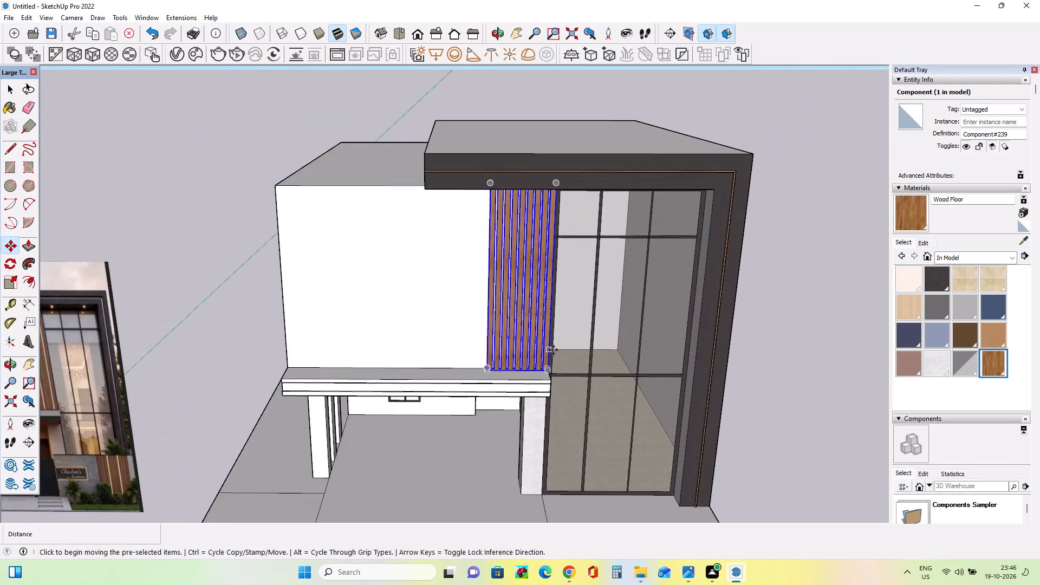
scroll(553, 350, up, 4)
middle_click(553, 350)
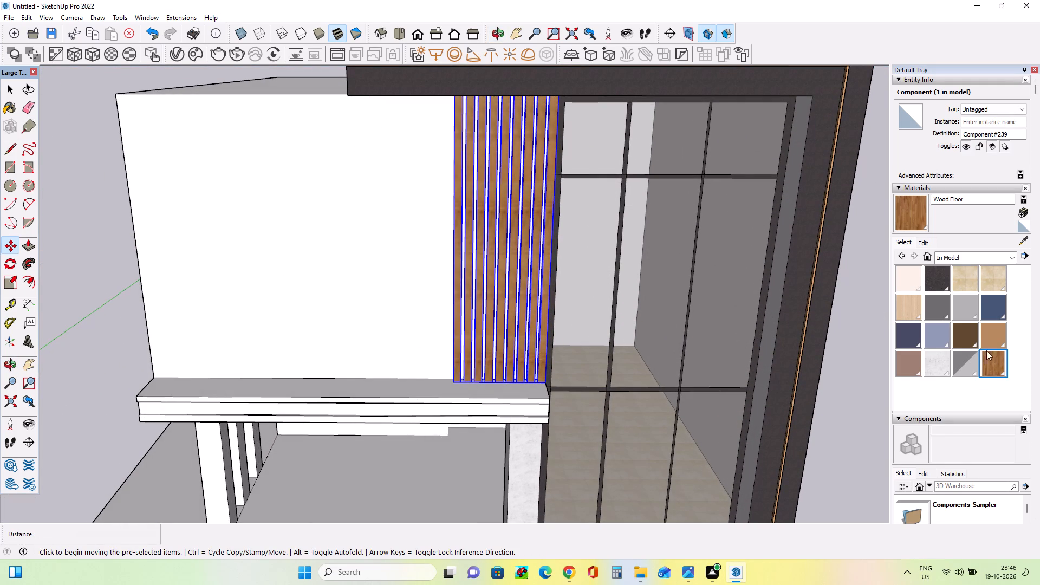
click(987, 337)
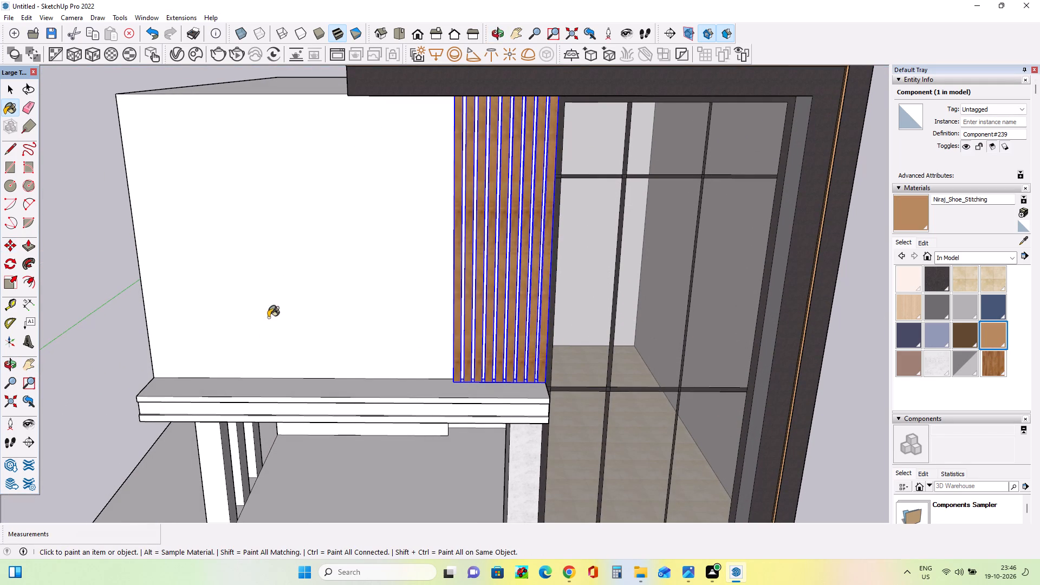
click(350, 280)
middle_drag(392, 339, 391, 314)
scroll(391, 314, down, 3)
middle_drag(508, 333, 503, 350)
scroll(492, 323, down, 6)
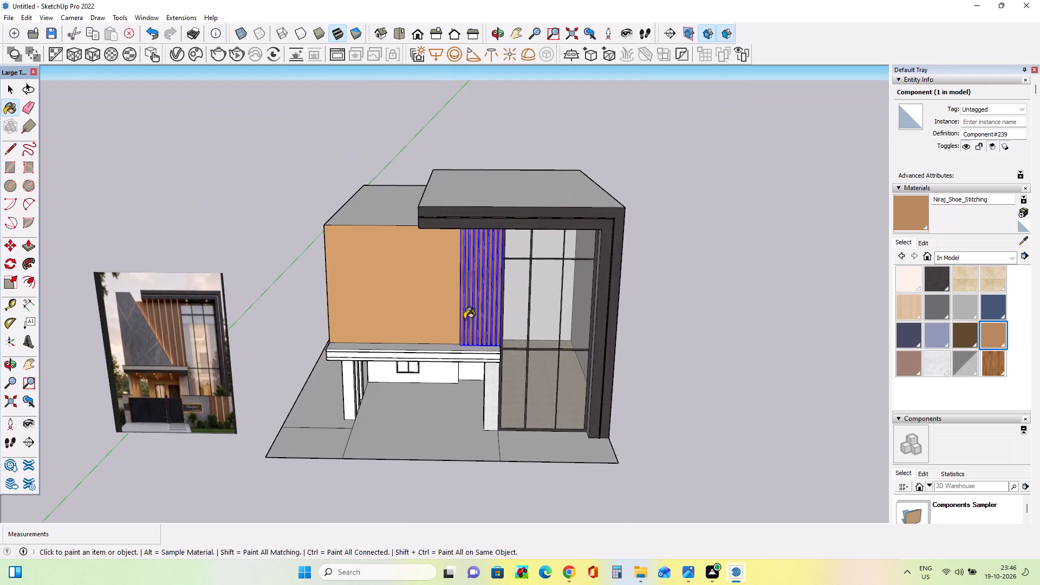
Copy the slat panel by its bottom corner about 8' along the upper front wall, away from the tall glazing.
scroll(458, 318, up, 7)
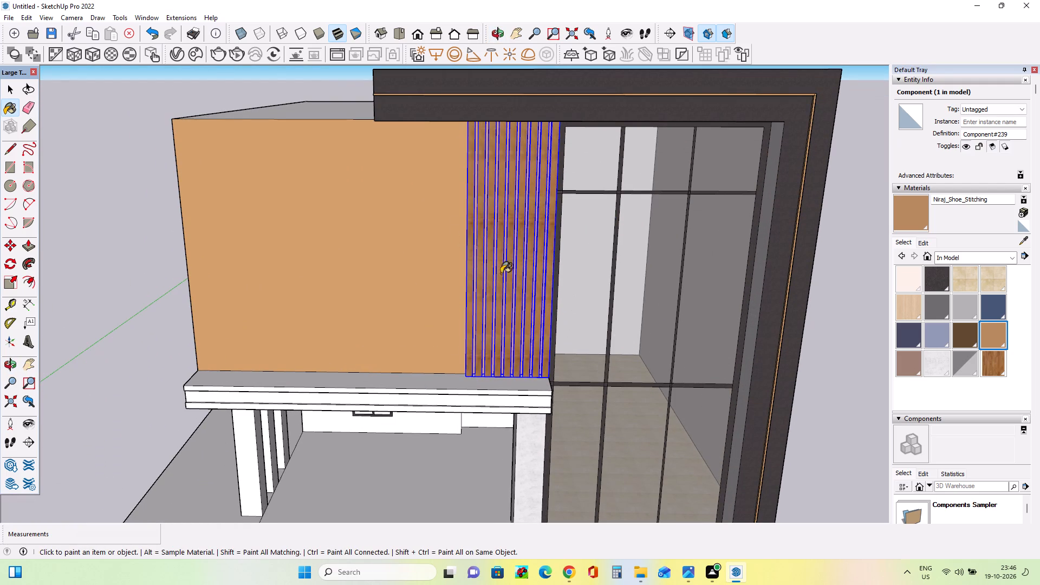
scroll(352, 265, down, 8)
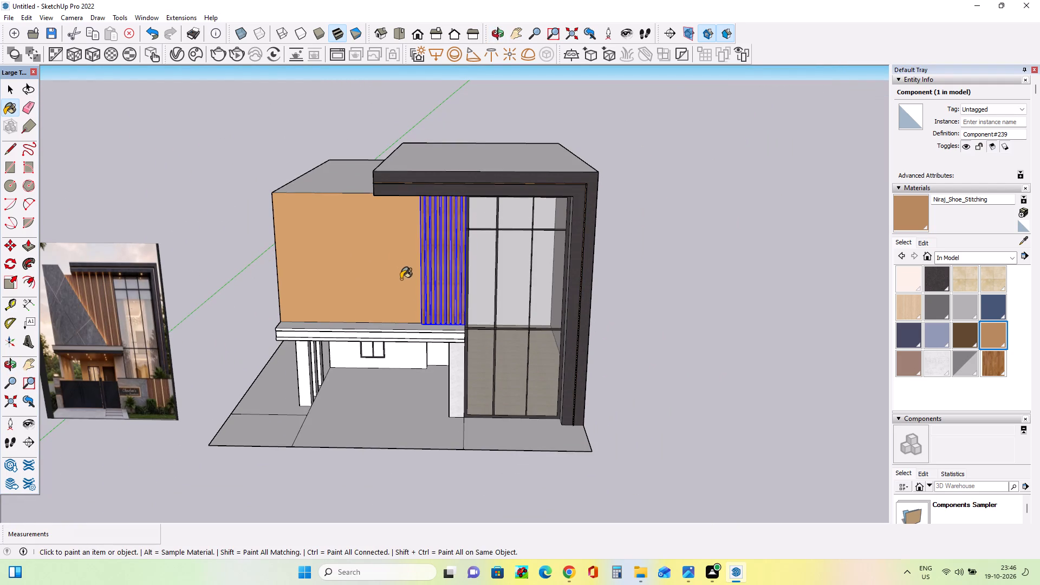
middle_drag(404, 294, 406, 305)
scroll(429, 308, down, 3)
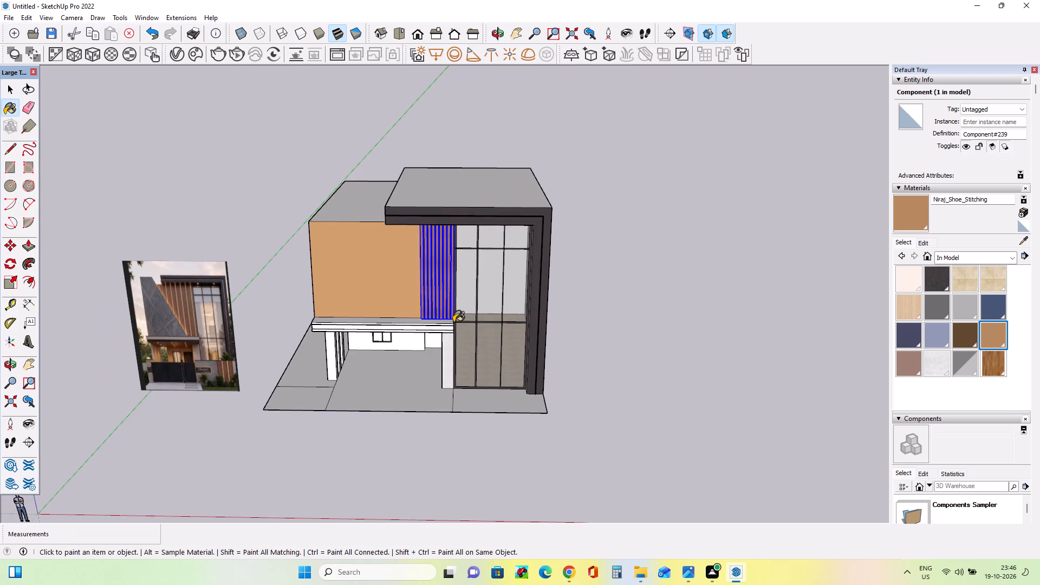
middle_drag(474, 299, 500, 196)
scroll(479, 222, up, 4)
scroll(605, 308, up, 1)
middle_drag(603, 313, 591, 328)
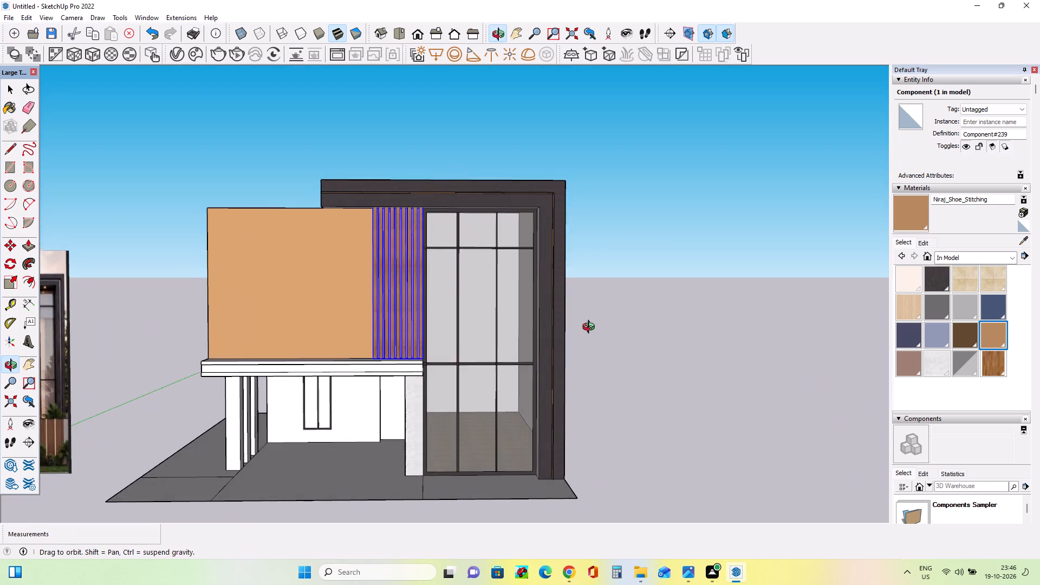
middle_drag(591, 328, 593, 330)
scroll(594, 330, down, 3)
scroll(399, 309, up, 5)
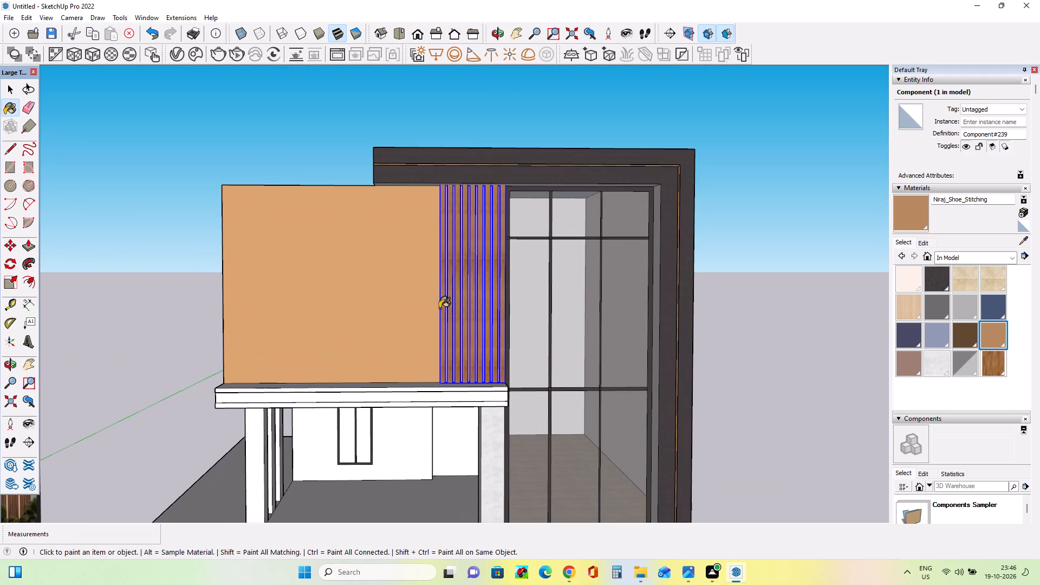
click(9, 249)
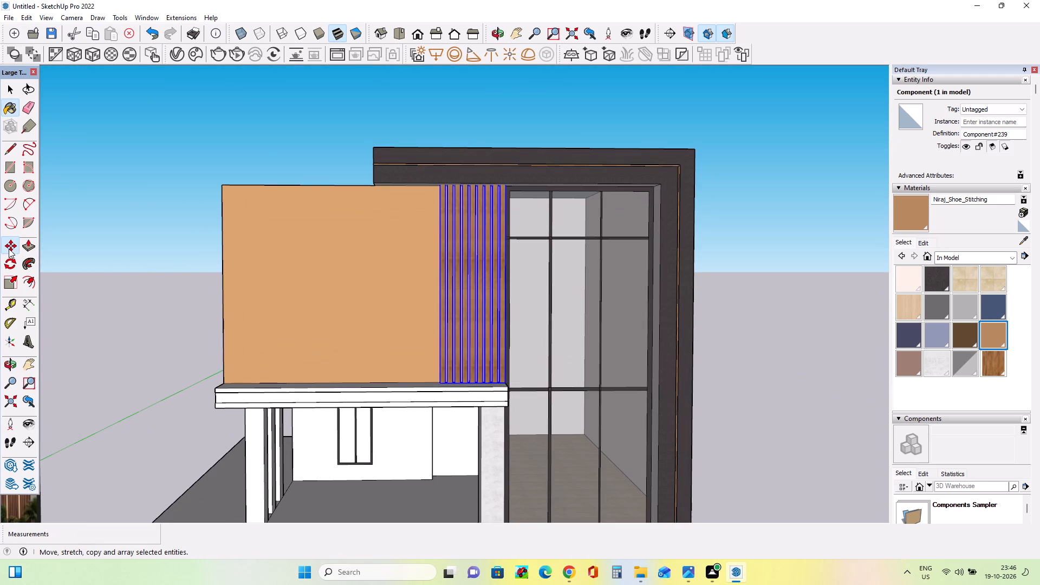
click(441, 382)
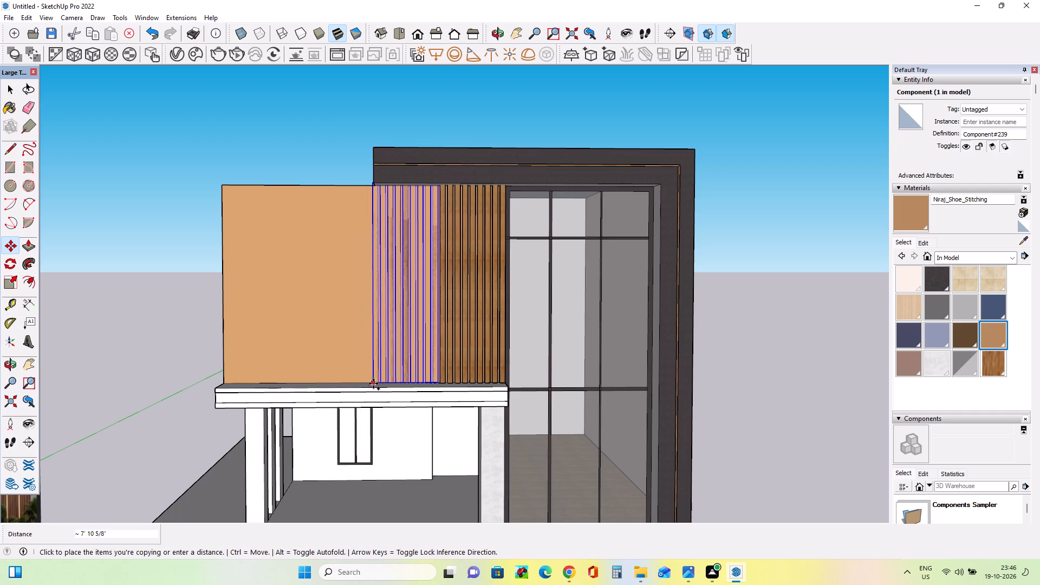
click(374, 386)
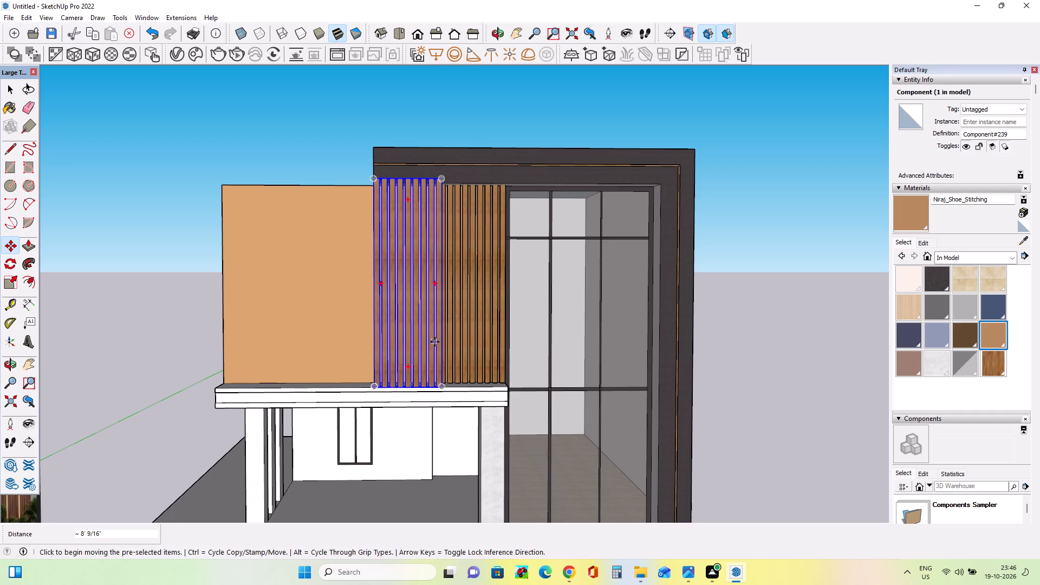
Move the copied slat panel about 3' 7" so it sits back against the upper front wall.
middle_drag(434, 356, 662, 393)
scroll(474, 412, up, 2)
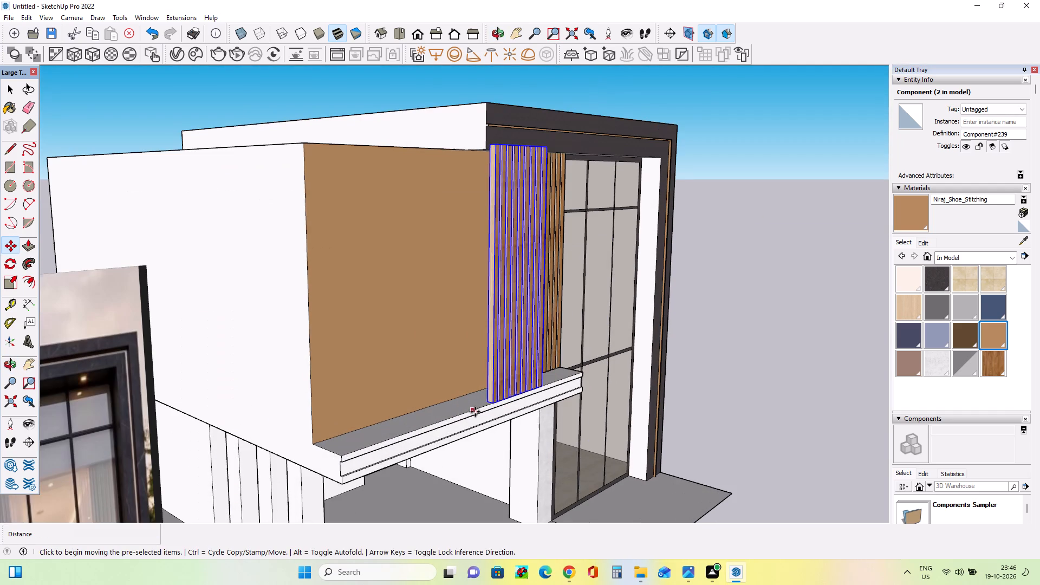
click(496, 404)
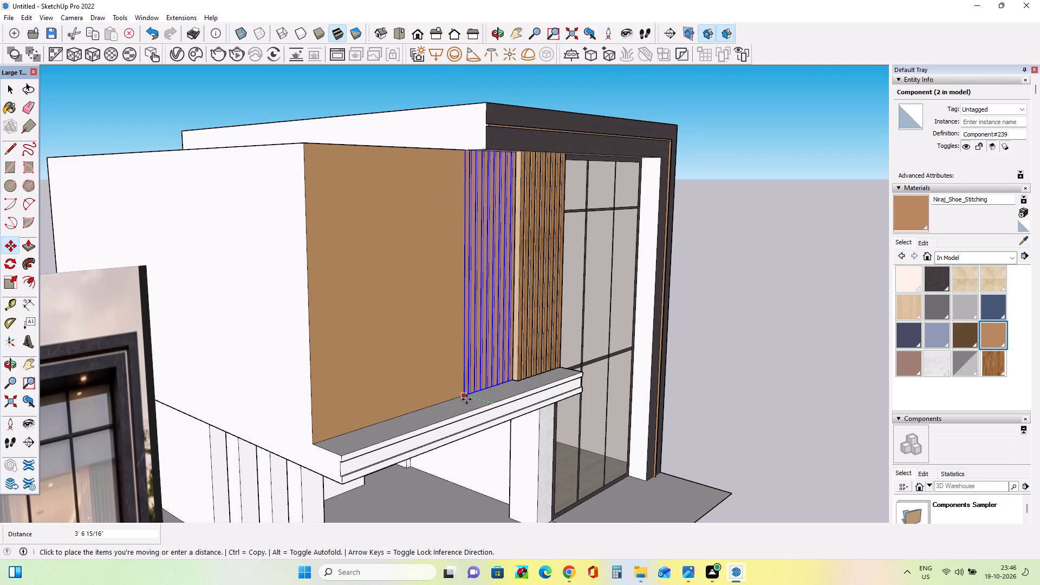
click(466, 402)
Line up the copied slat panel's bottom corner with the original panel, moving it about 5 5/8" and then about 3 1/2".
scroll(482, 386, up, 4)
middle_drag(500, 378, 362, 409)
scroll(446, 425, up, 7)
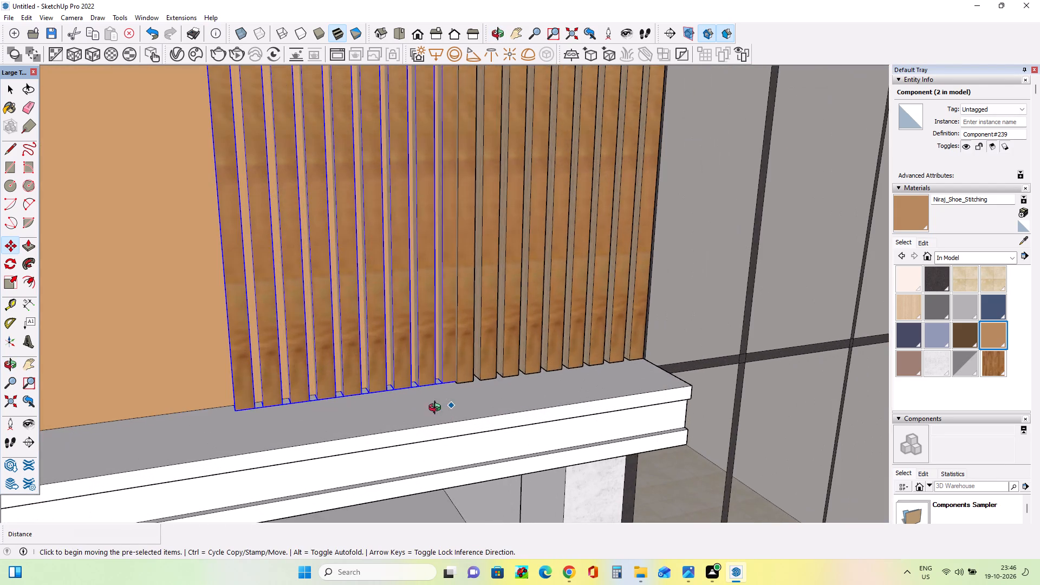
middle_drag(442, 407, 334, 430)
click(389, 388)
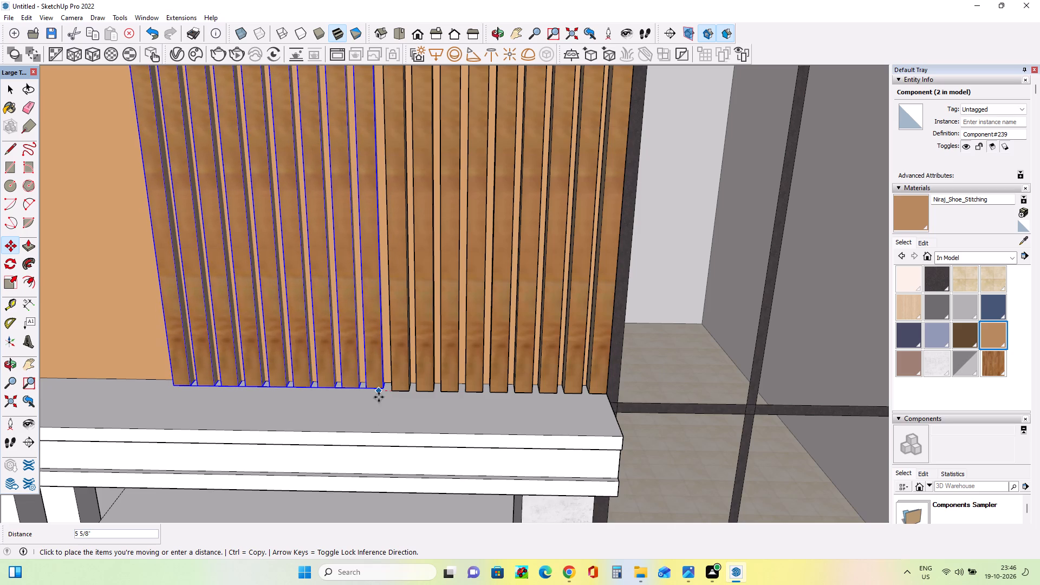
click(379, 397)
middle_drag(377, 408, 422, 346)
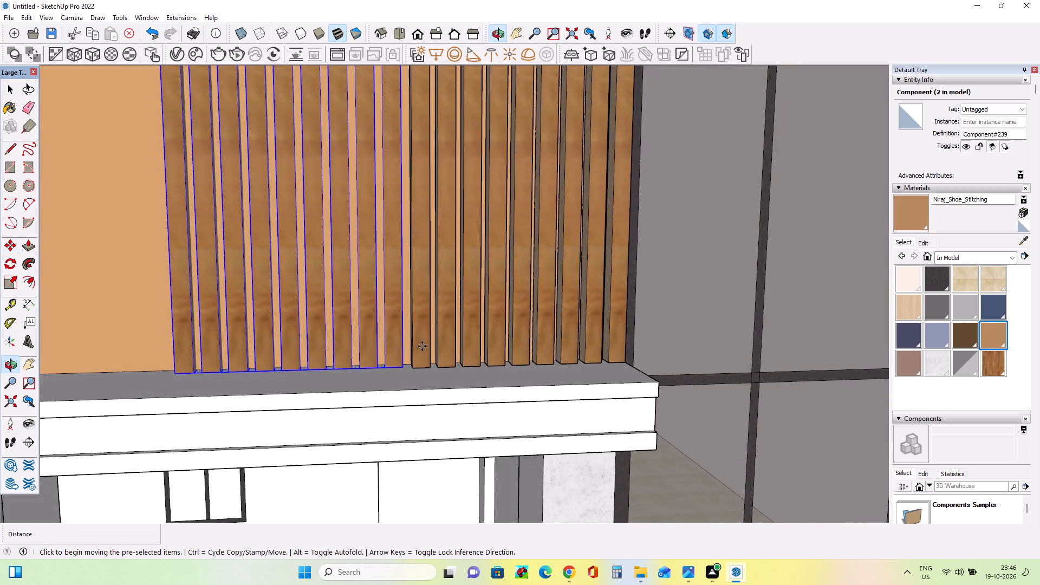
scroll(380, 377, up, 4)
middle_drag(392, 383, 521, 441)
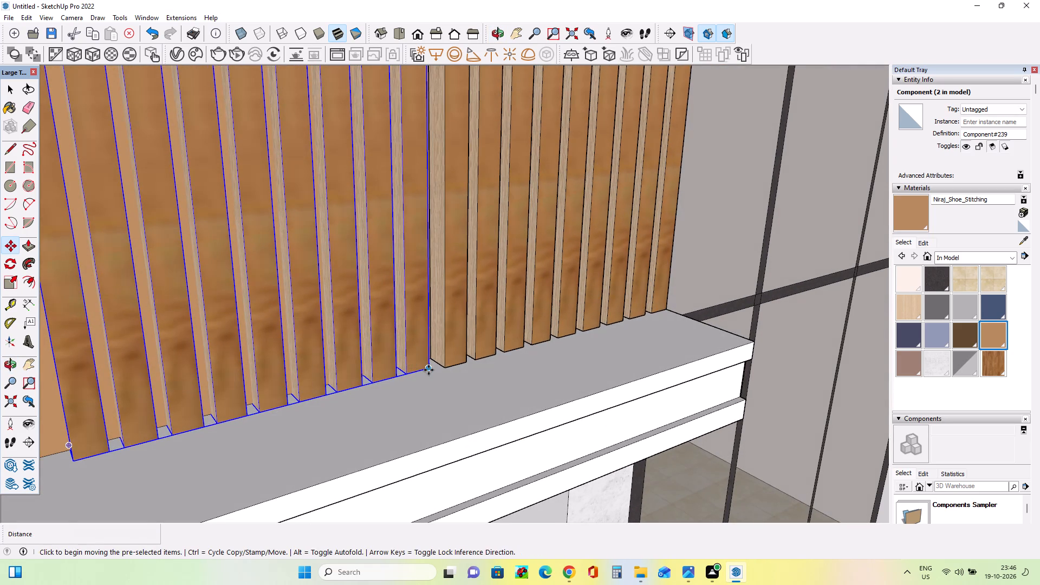
click(428, 370)
click(433, 376)
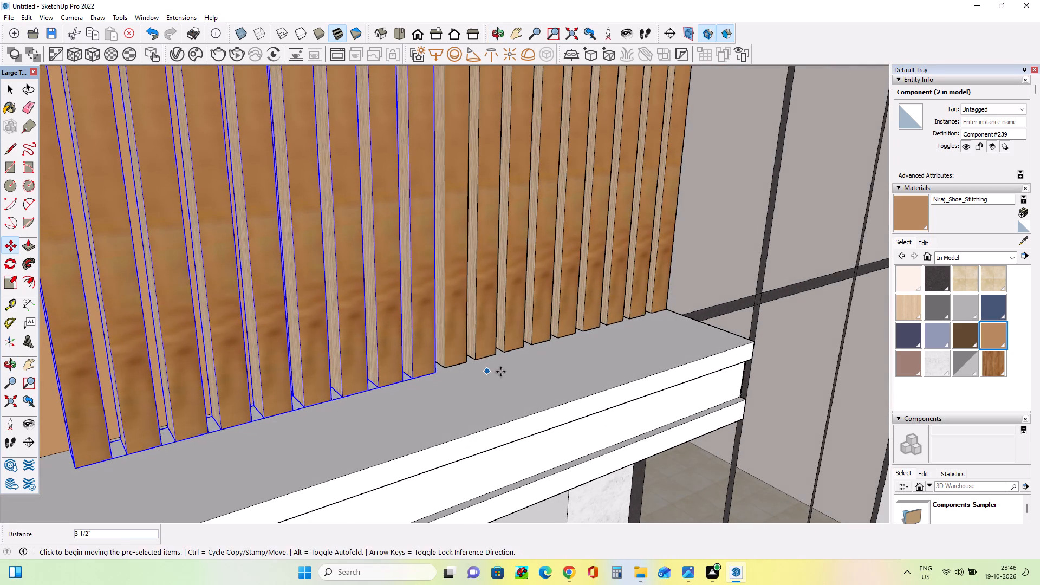
Copy the slat panel twice more along the upper wall, by about 8' and then about 7' 11", towards its far end.
middle_click(500, 372)
scroll(500, 374, down, 3)
middle_drag(510, 373, 635, 369)
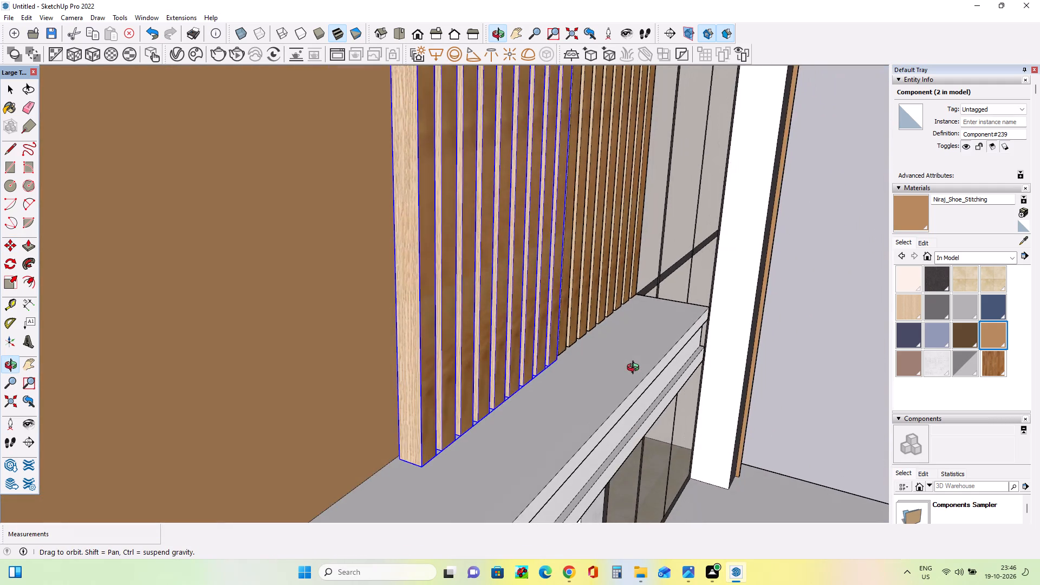
middle_drag(635, 369, 509, 384)
scroll(509, 390, down, 9)
scroll(507, 381, up, 1)
scroll(507, 381, down, 2)
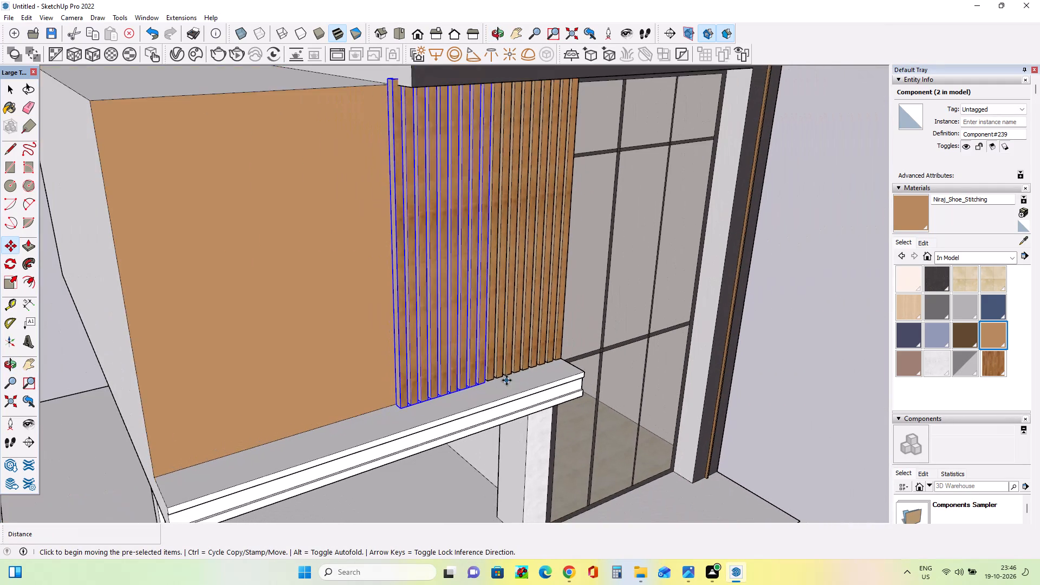
middle_drag(506, 380, 395, 392)
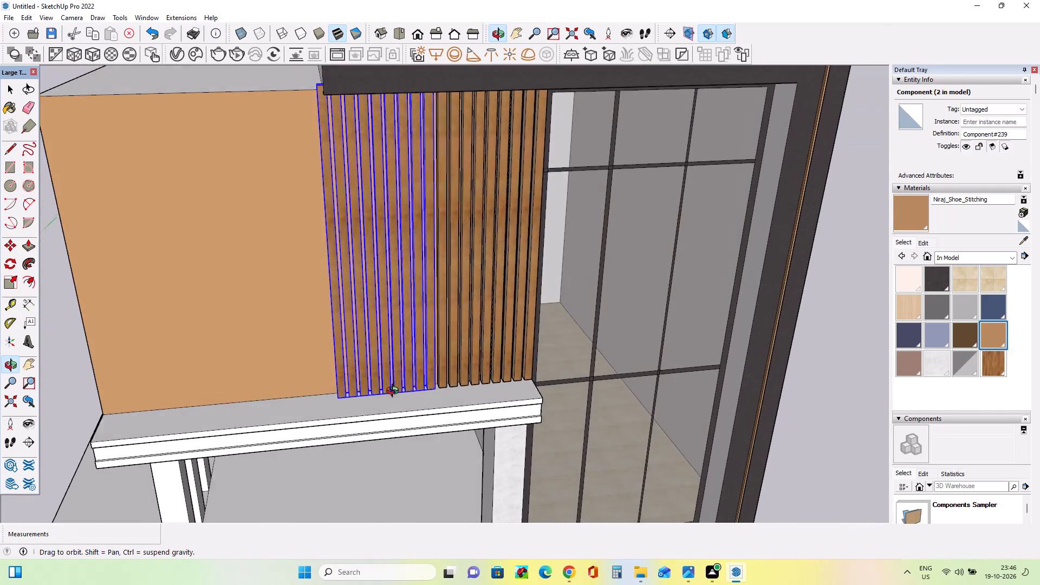
middle_drag(395, 392, 476, 417)
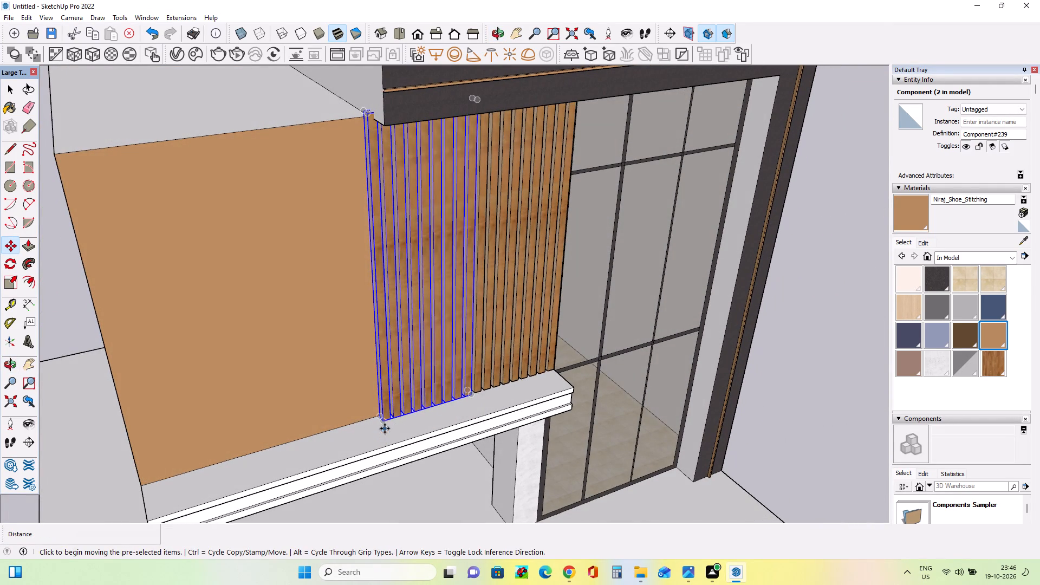
click(385, 427)
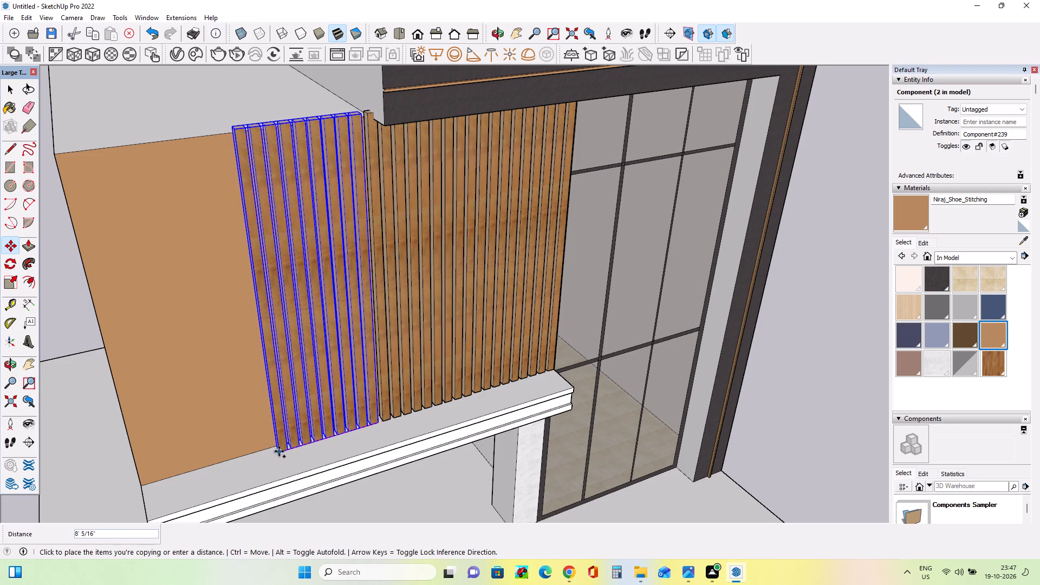
click(279, 451)
click(279, 451)
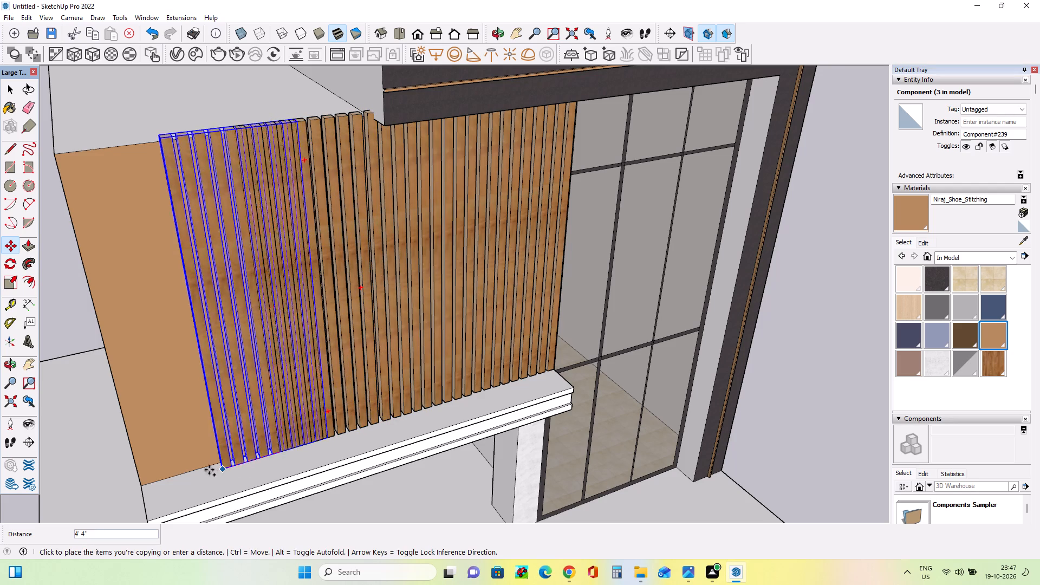
click(166, 496)
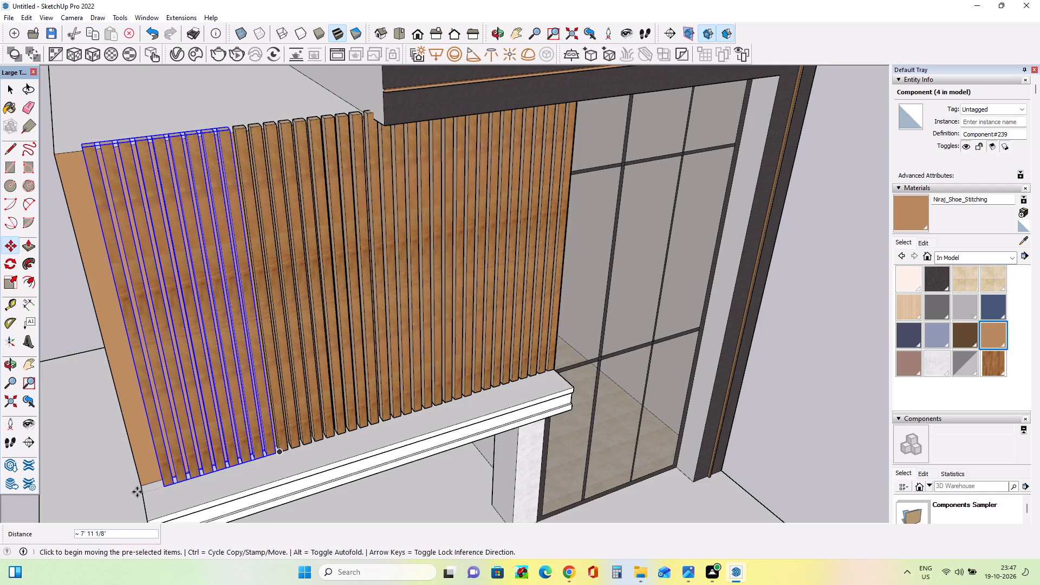
Widen the last slat panel along the wall by a scale factor of about 1.15 to reach the wall's outer edge.
middle_drag(137, 492, 159, 450)
scroll(360, 382, down, 3)
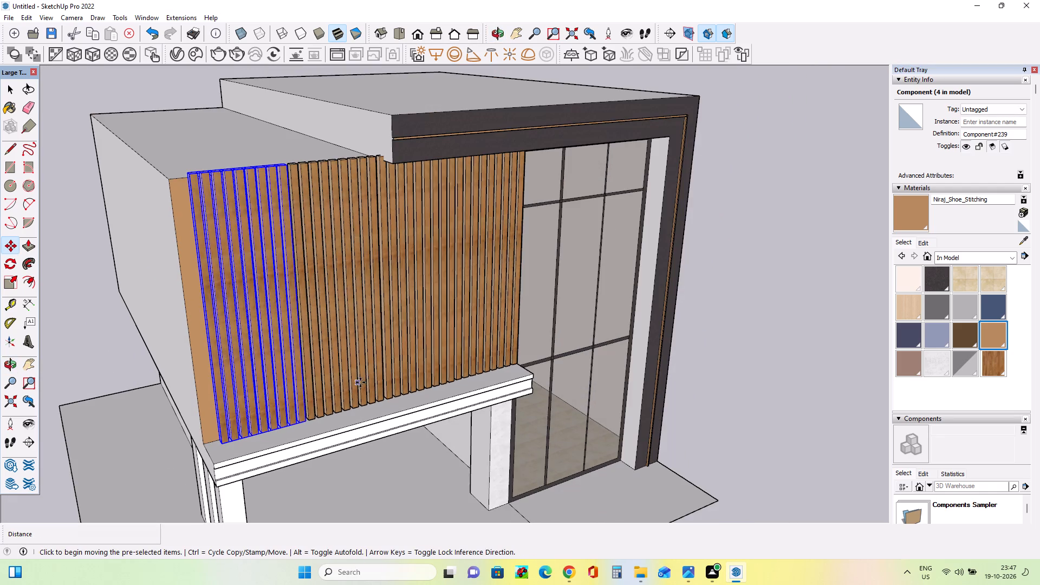
middle_drag(394, 391, 352, 399)
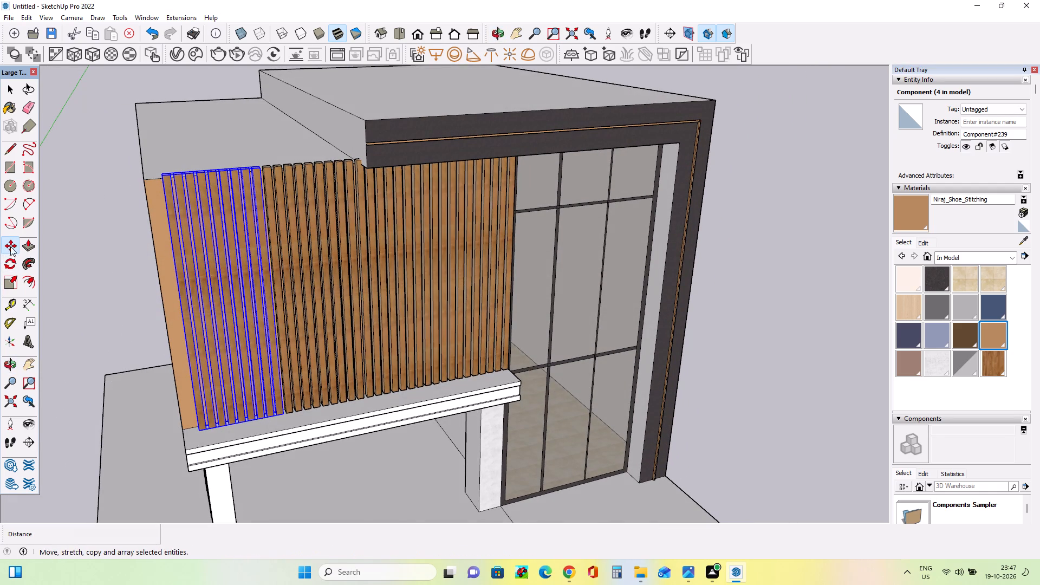
click(11, 290)
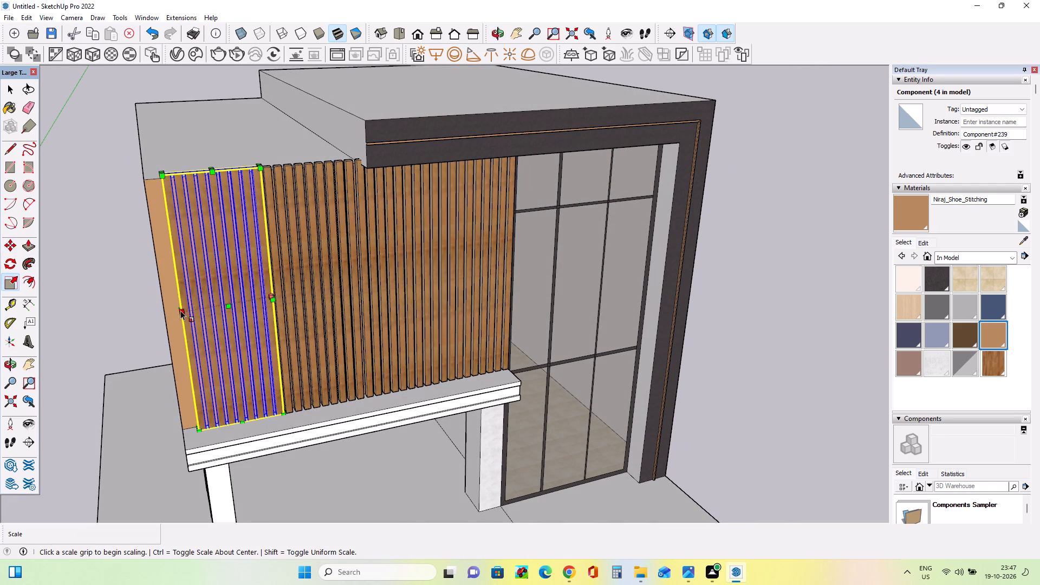
scroll(174, 313, up, 2)
middle_drag(179, 317, 281, 325)
scroll(259, 354, up, 1)
click(264, 353)
click(249, 359)
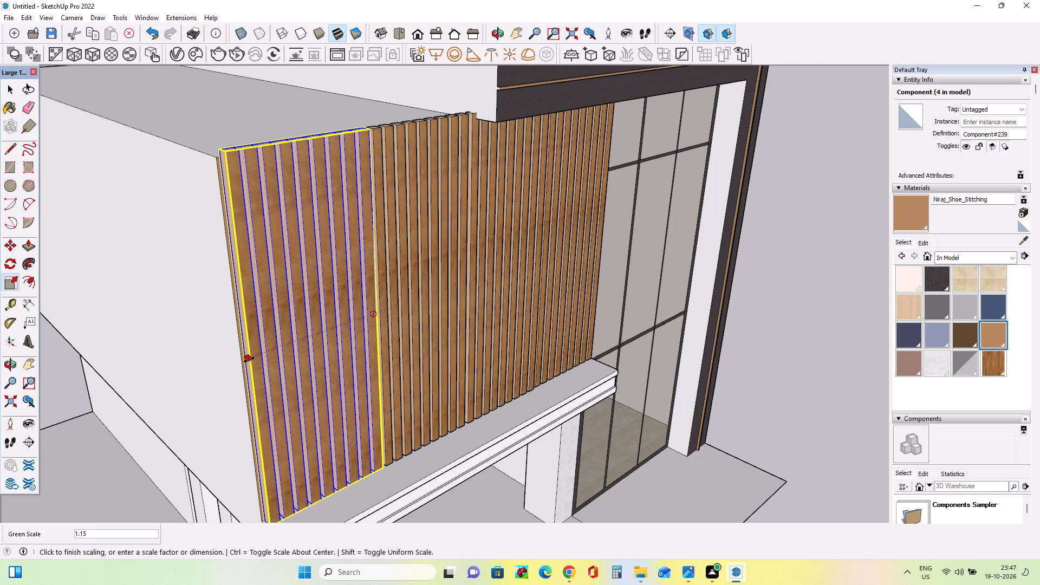
Push/Pull the lower roof face up about 4 5/8" to meet the top of the slats.
middle_drag(341, 381, 233, 396)
scroll(314, 367, down, 1)
middle_drag(391, 361, 687, 350)
middle_drag(532, 300, 614, 334)
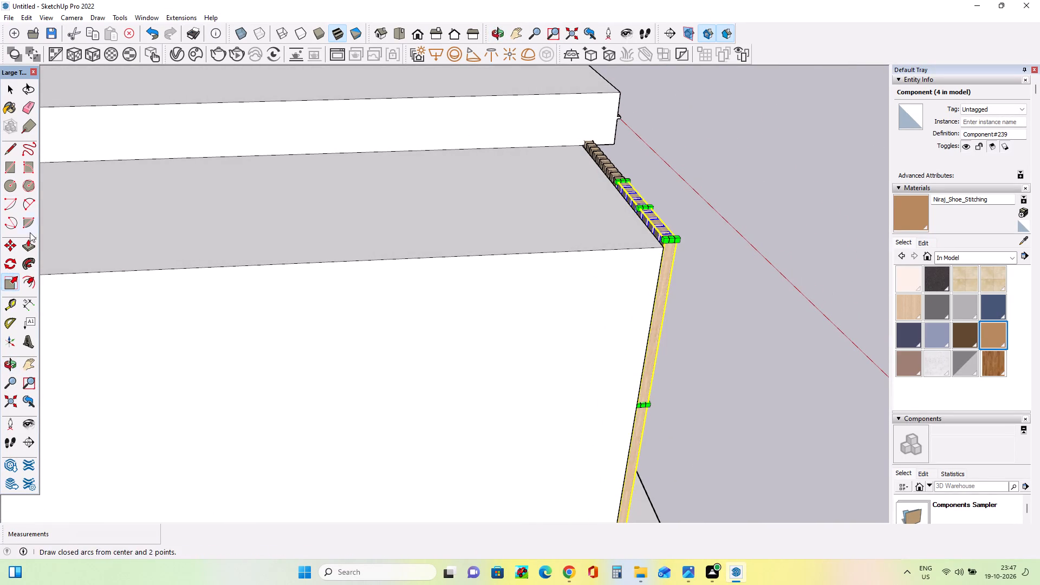
click(28, 245)
click(531, 226)
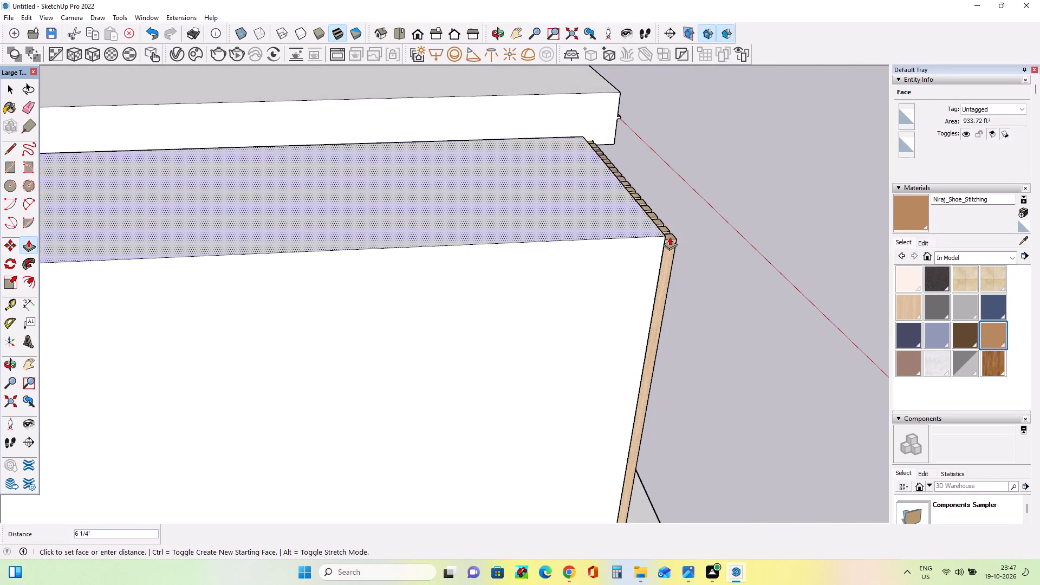
click(671, 237)
Examine the slatted upper front wall from several angles and close up beside the glazing.
middle_drag(663, 277, 242, 245)
scroll(509, 226, down, 3)
middle_drag(447, 232, 363, 172)
scroll(364, 177, down, 2)
middle_drag(316, 238, 338, 244)
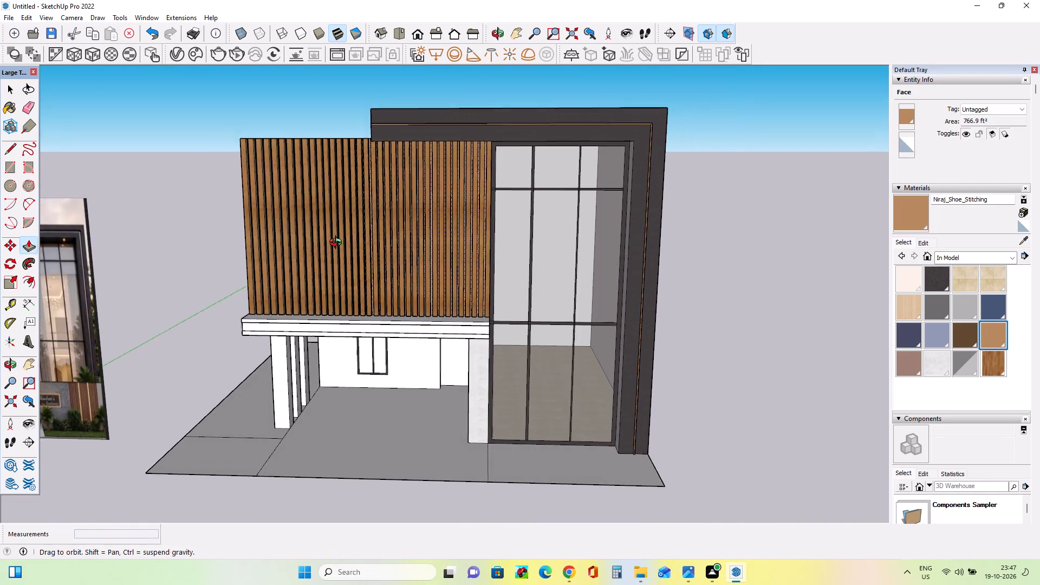
middle_drag(338, 244, 393, 234)
scroll(476, 179, up, 3)
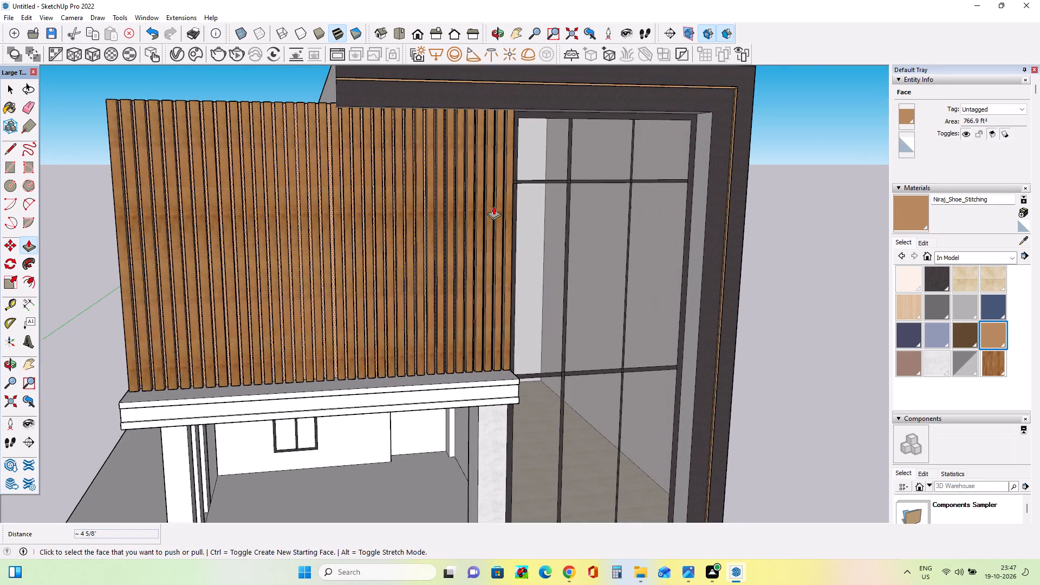
scroll(493, 206, up, 3)
scroll(404, 243, down, 7)
middle_drag(421, 276, 386, 290)
scroll(420, 247, up, 6)
scroll(435, 246, down, 1)
scroll(435, 246, up, 3)
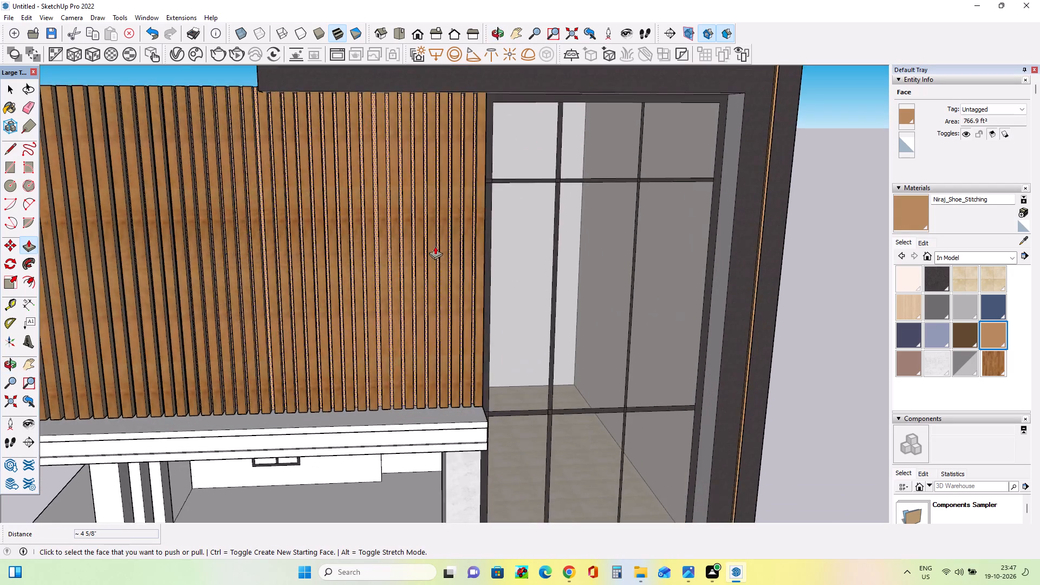
scroll(435, 246, up, 8)
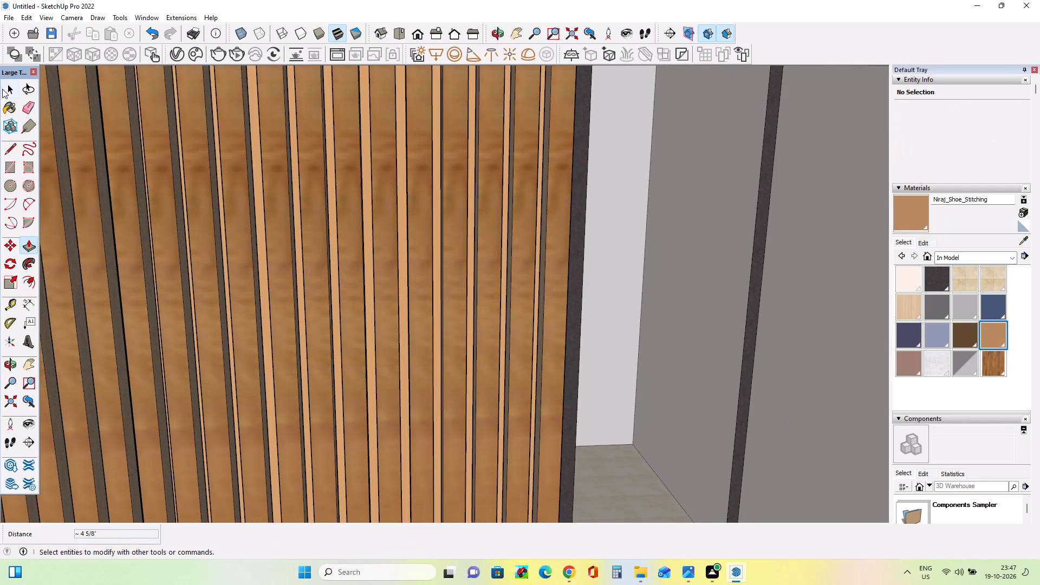
Examine the slatted upper wall and the whole front facade from several angles against the reference photo.
click(5, 86)
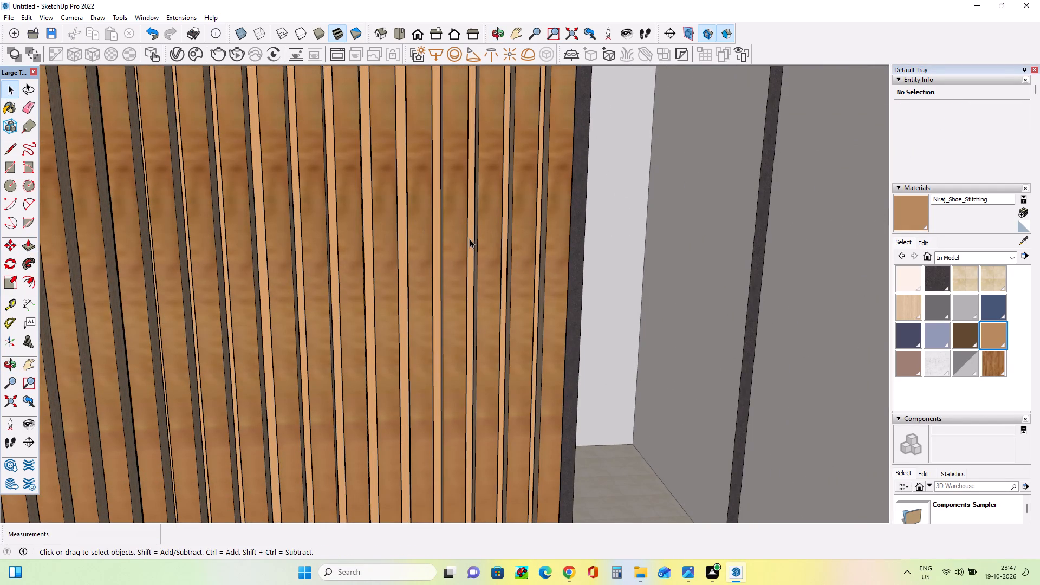
click(470, 239)
scroll(469, 246, down, 2)
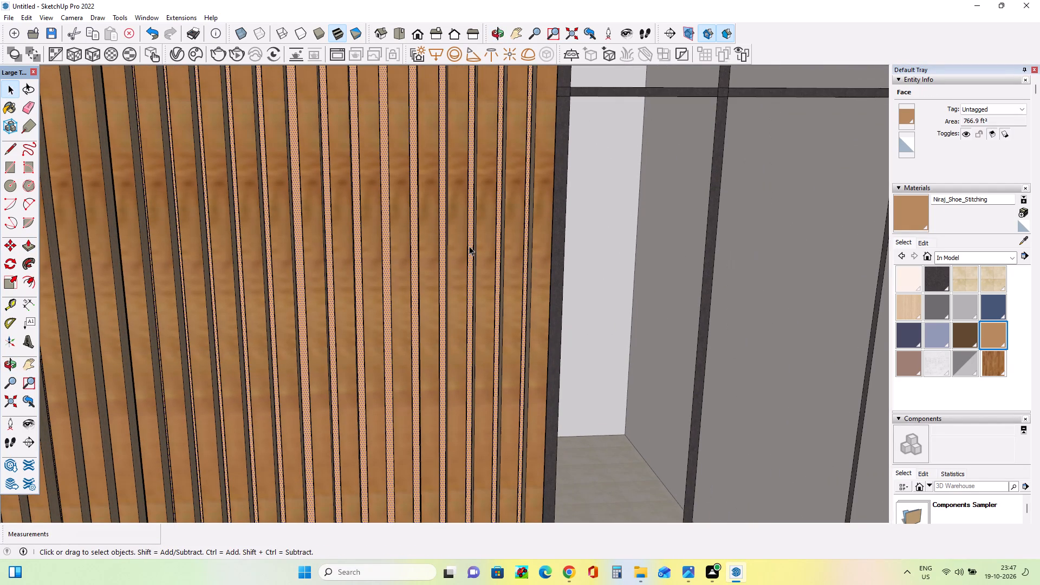
middle_drag(469, 246, 432, 279)
scroll(428, 266, down, 7)
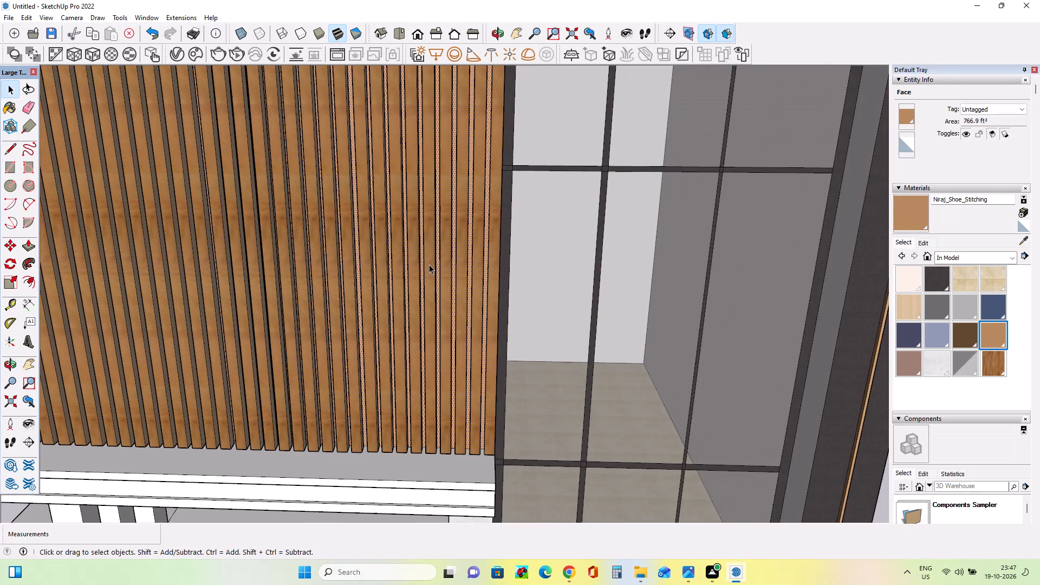
scroll(428, 261, down, 6)
middle_drag(223, 158, 200, 110)
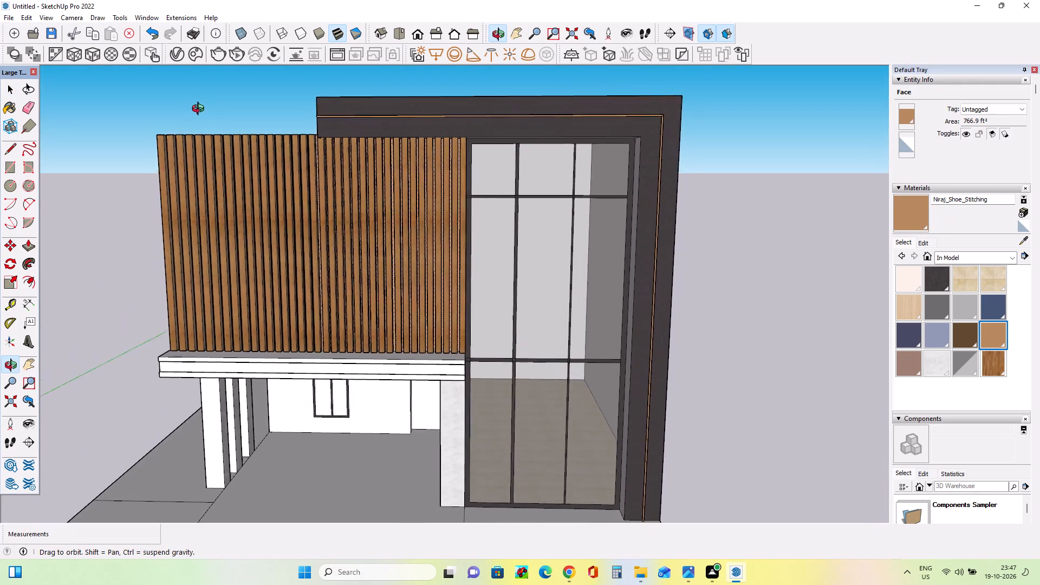
middle_drag(200, 110, 300, 126)
scroll(300, 126, down, 7)
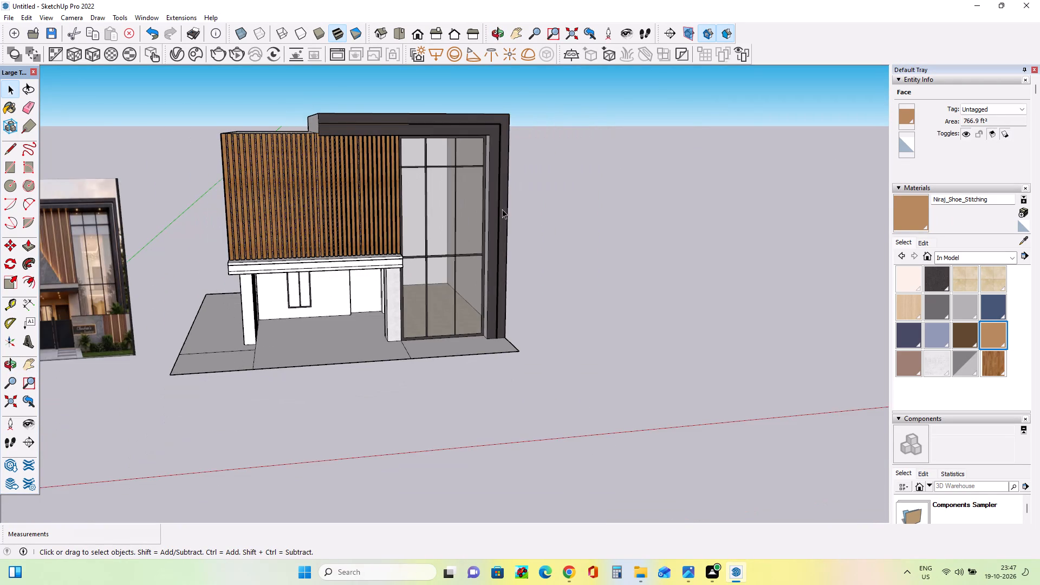
middle_drag(502, 209, 502, 238)
scroll(502, 238, down, 4)
scroll(365, 220, up, 6)
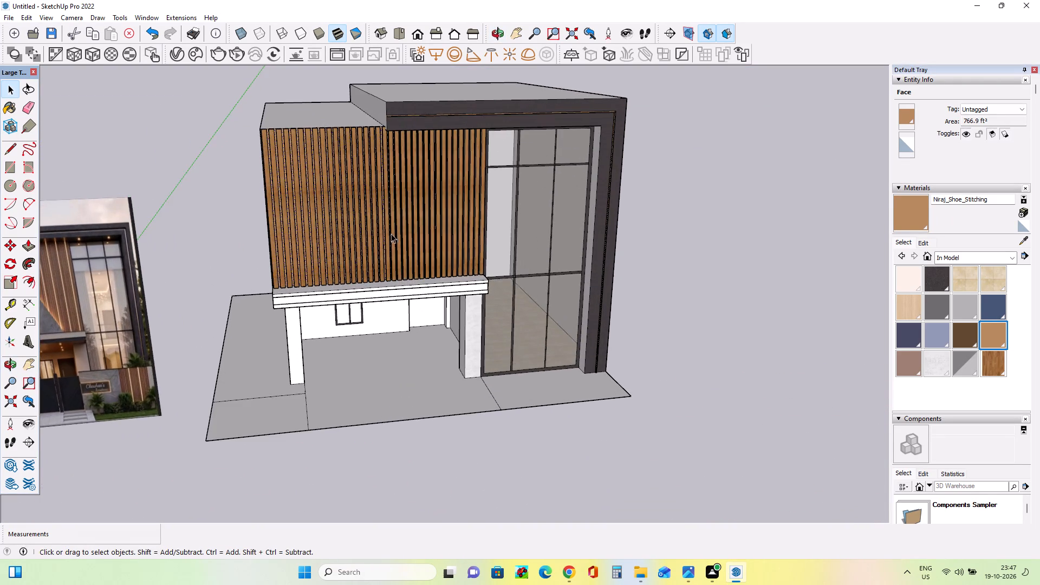
middle_drag(391, 233, 397, 195)
scroll(397, 195, down, 3)
middle_drag(474, 483, 474, 467)
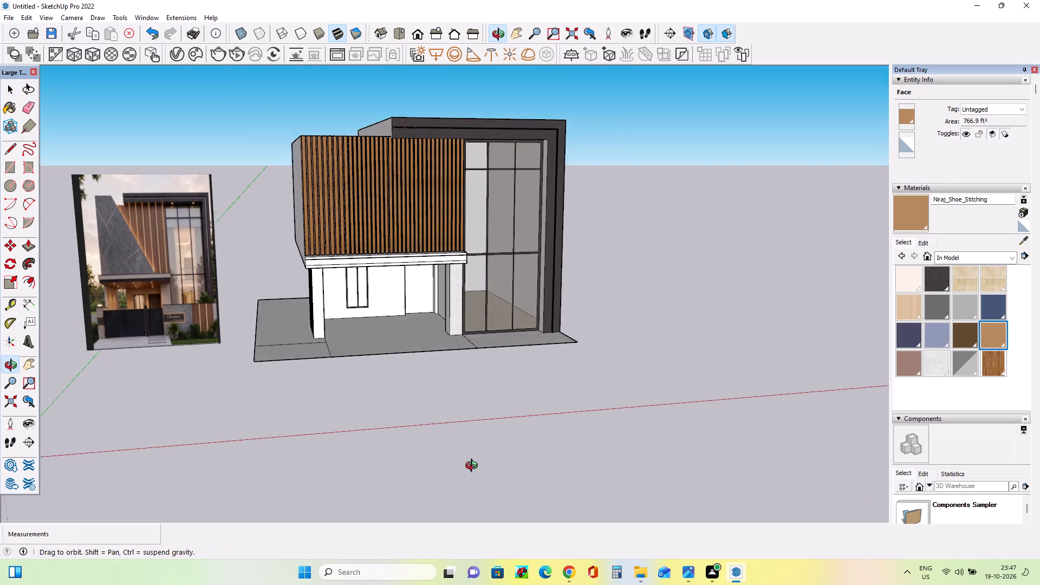
middle_drag(474, 467, 505, 395)
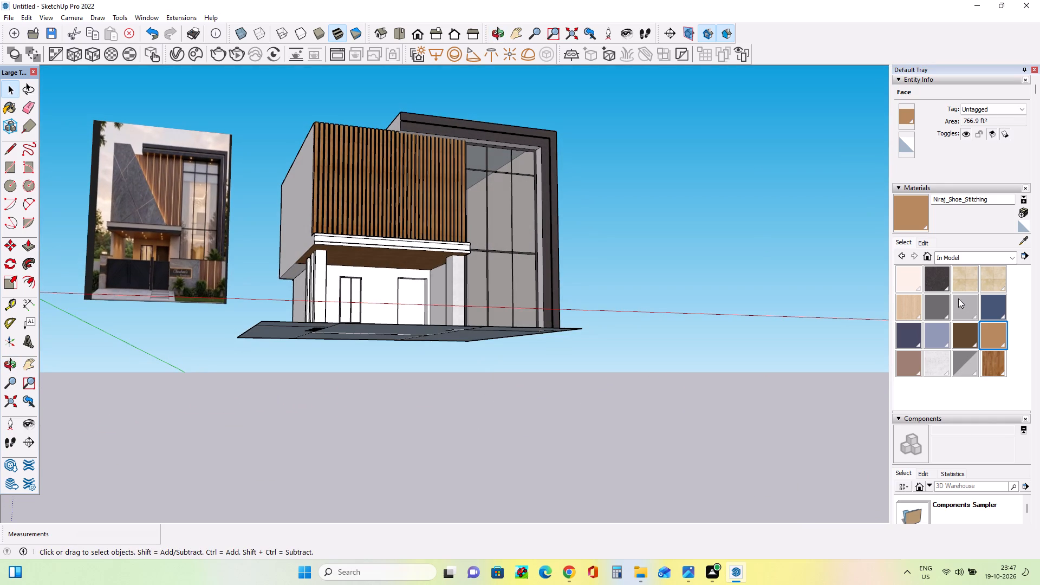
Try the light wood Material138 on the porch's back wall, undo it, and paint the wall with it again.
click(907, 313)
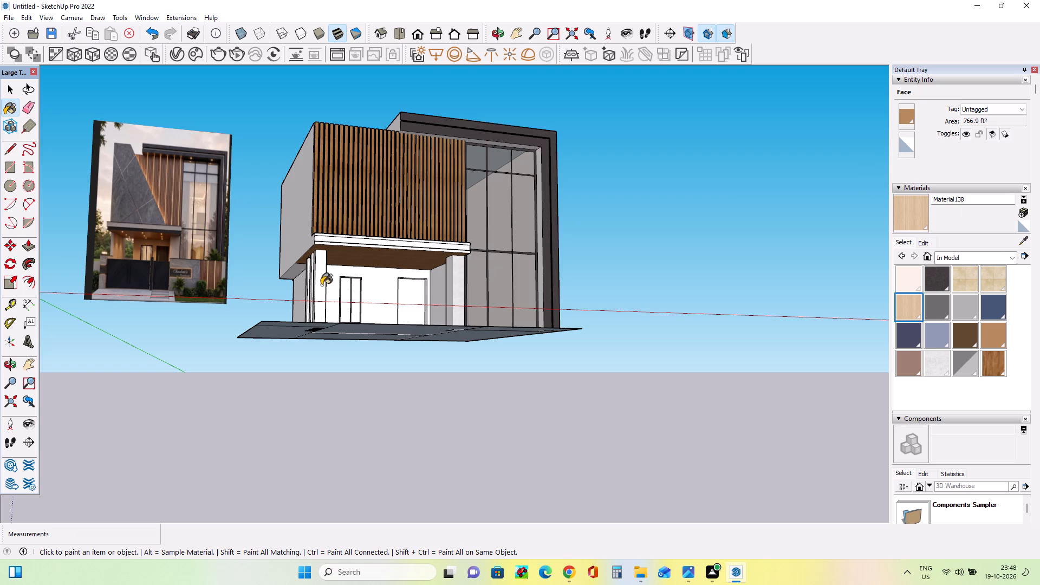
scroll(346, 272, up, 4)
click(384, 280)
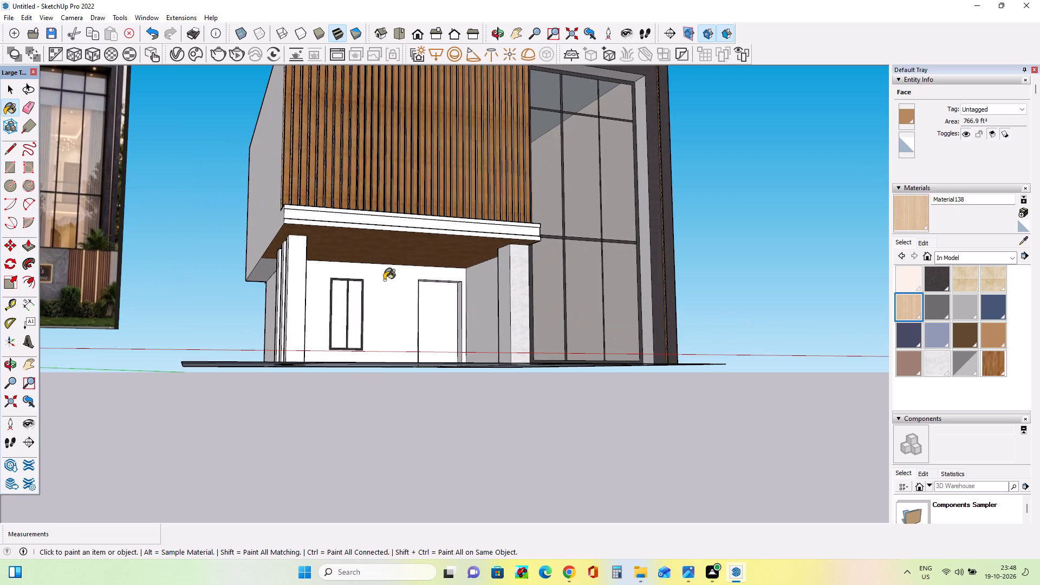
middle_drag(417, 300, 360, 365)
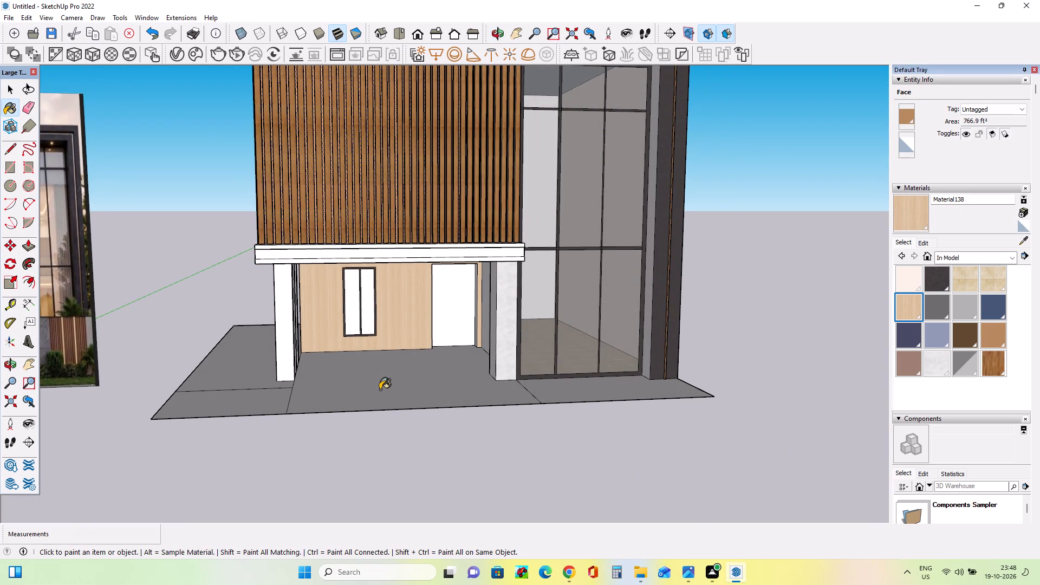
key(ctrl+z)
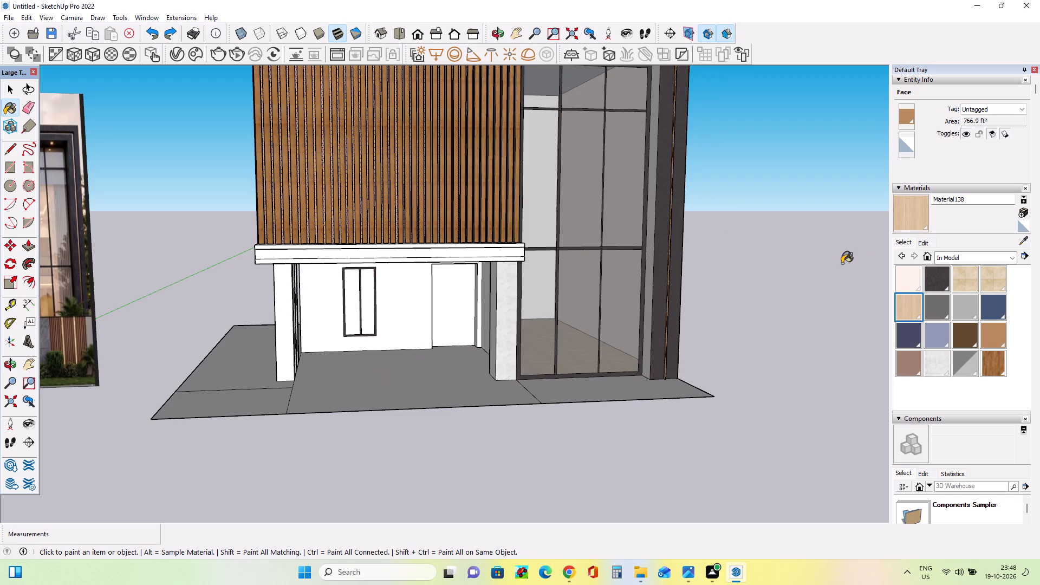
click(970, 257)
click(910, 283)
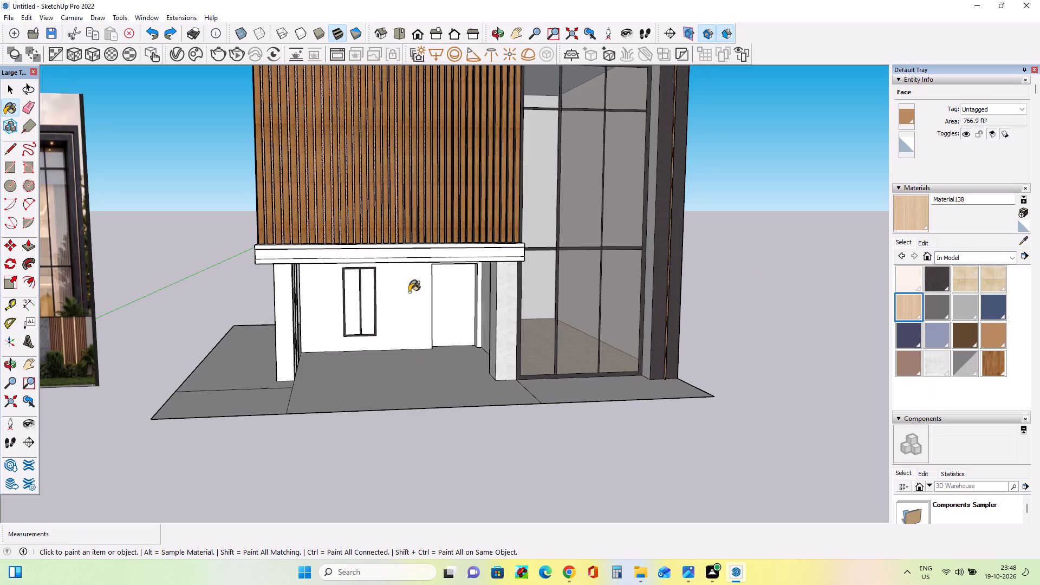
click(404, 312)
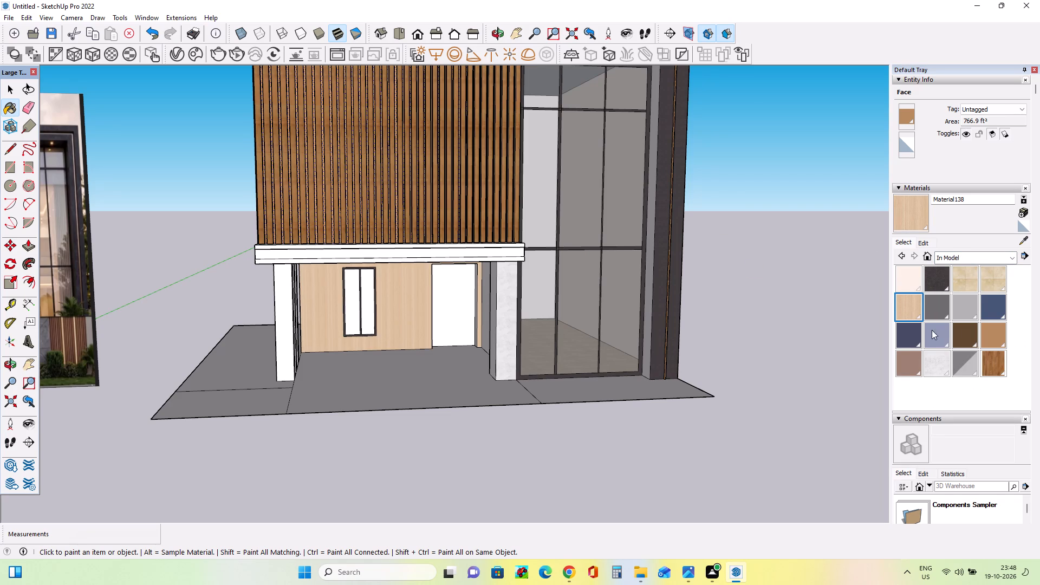
Paint the porch's back wall and the side wall next to the glazing with the 0009_Linen material.
scroll(909, 273, up, 2)
click(909, 273)
click(388, 289)
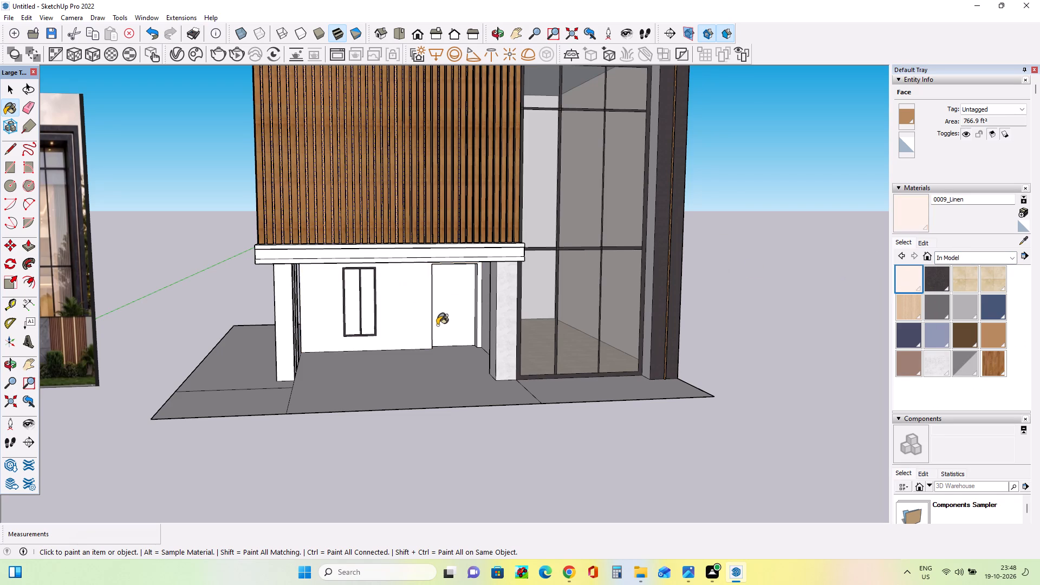
middle_drag(440, 316, 526, 290)
click(485, 292)
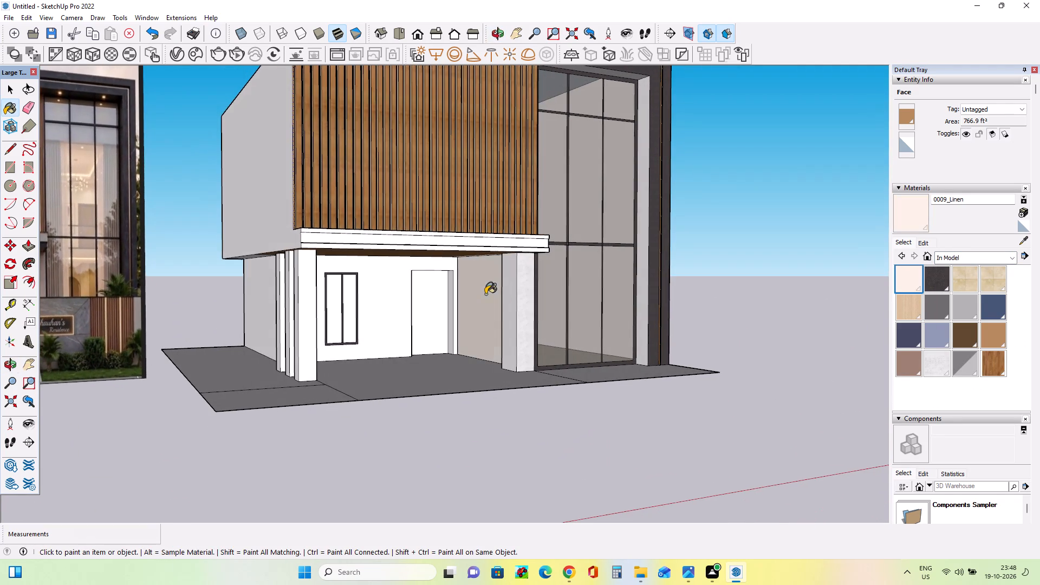
Paint the inward-facing sides of the three porch columns with the 0009_Linen material.
middle_drag(546, 326, 123, 398)
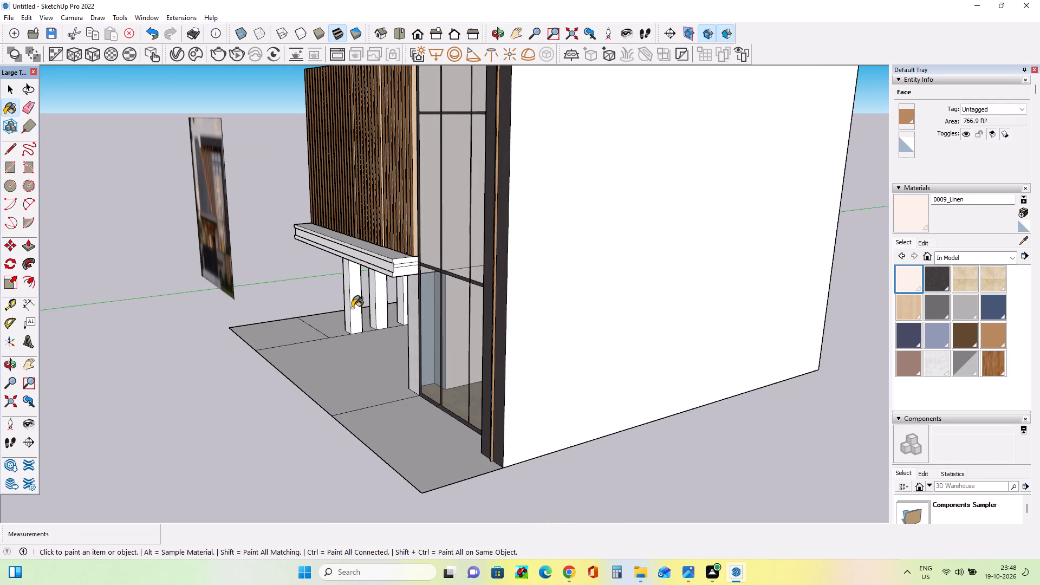
click(353, 308)
click(379, 304)
middle_drag(421, 316, 503, 256)
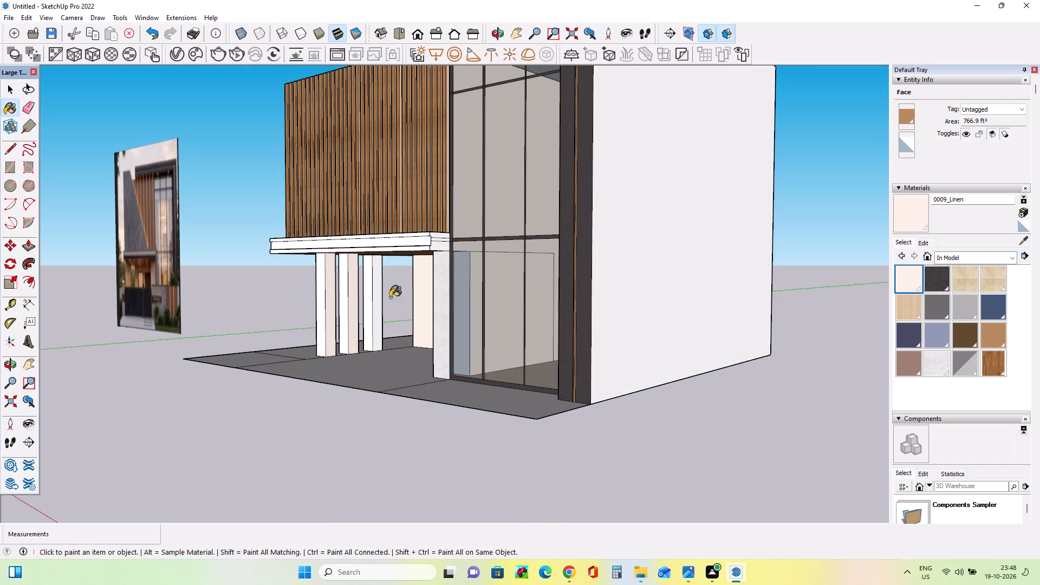
click(375, 310)
click(370, 317)
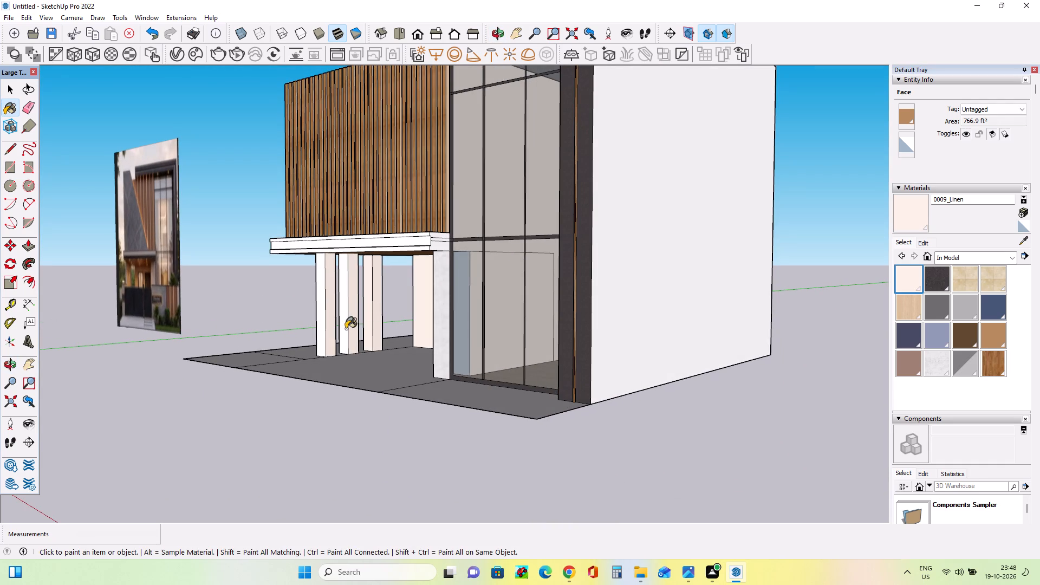
click(342, 327)
click(322, 329)
Paint the upper and lower front bands of the porch canopy with the Asphalt New material.
middle_drag(323, 342, 380, 341)
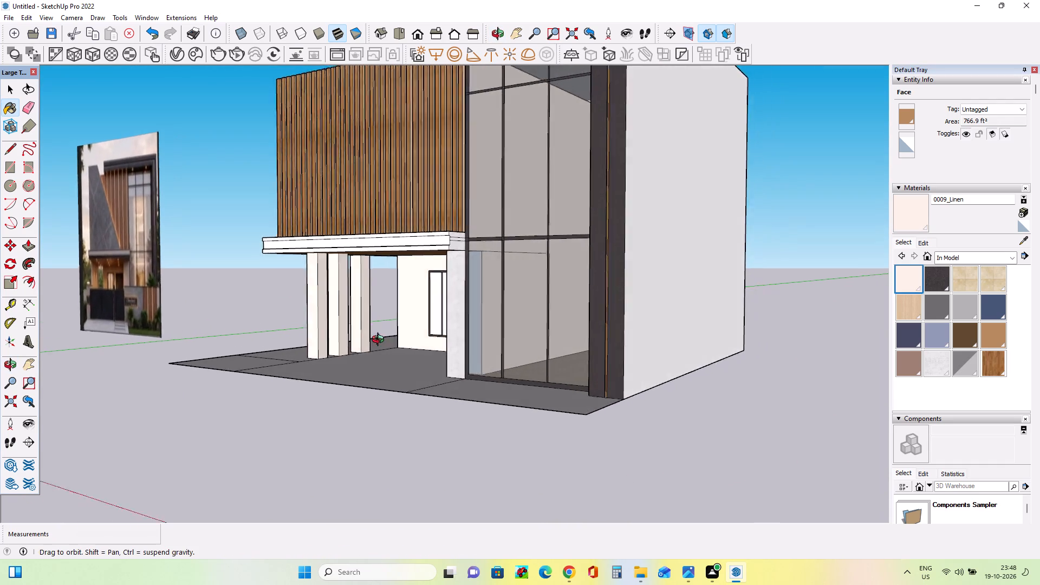
middle_drag(380, 341, 450, 359)
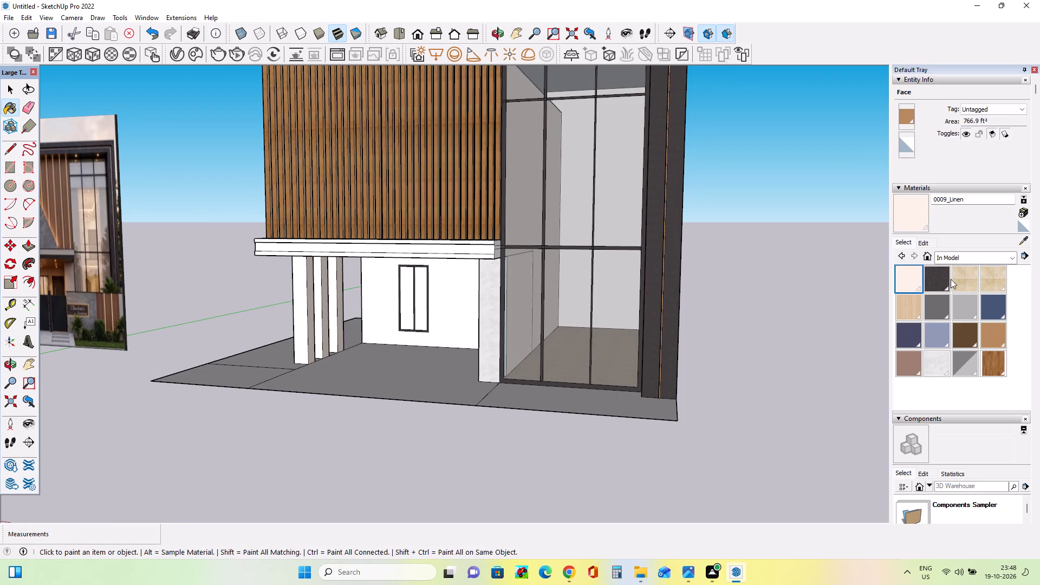
click(941, 277)
scroll(459, 236, up, 3)
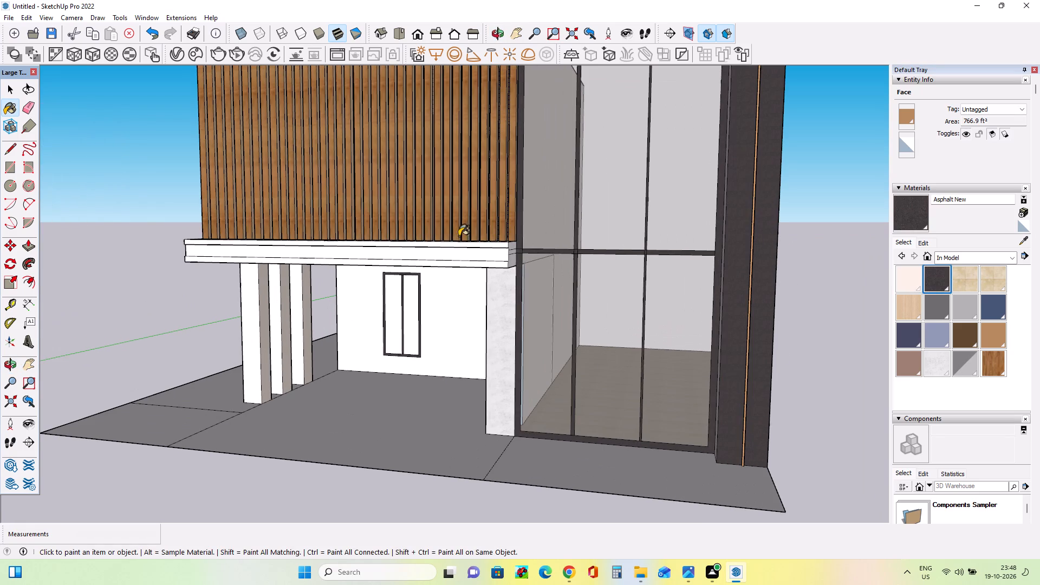
click(459, 246)
click(463, 266)
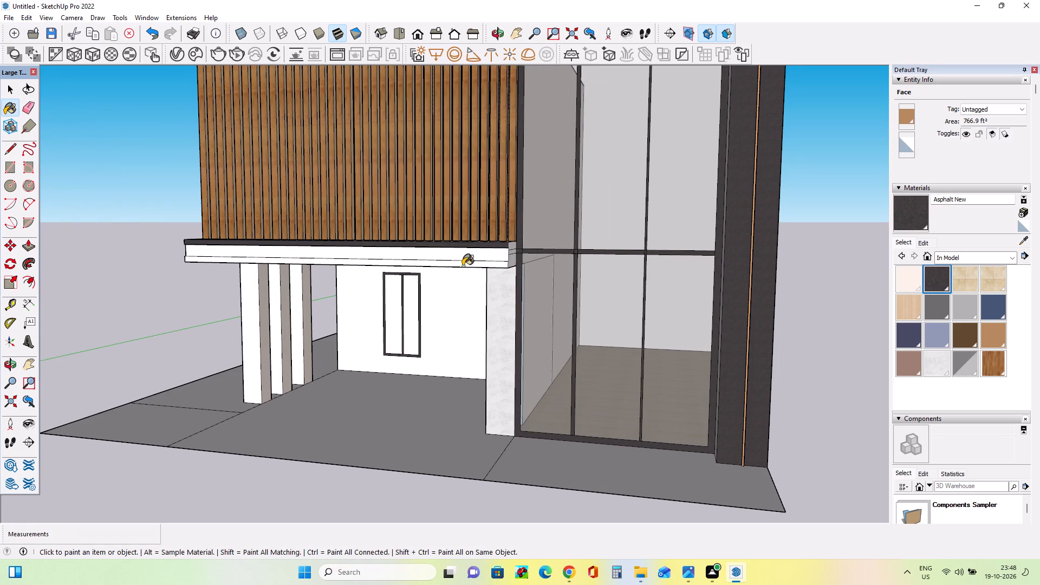
Compare the canopy with the reference photo and paint its middle front band with the 0009_Linen material.
middle_drag(497, 305, 653, 313)
scroll(666, 323, down, 4)
scroll(112, 343, up, 3)
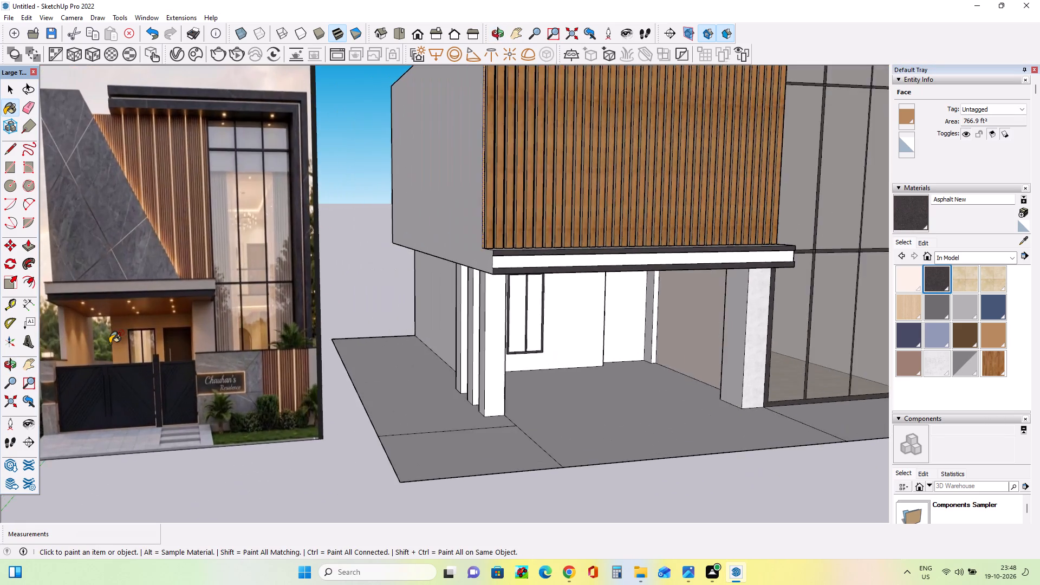
scroll(111, 343, up, 6)
scroll(120, 337, down, 7)
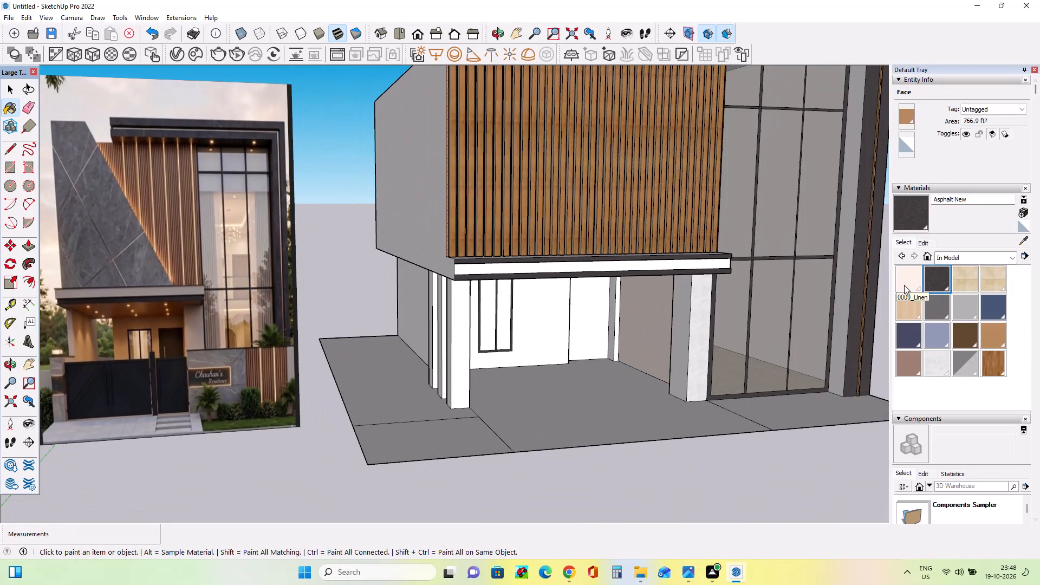
click(905, 285)
click(652, 266)
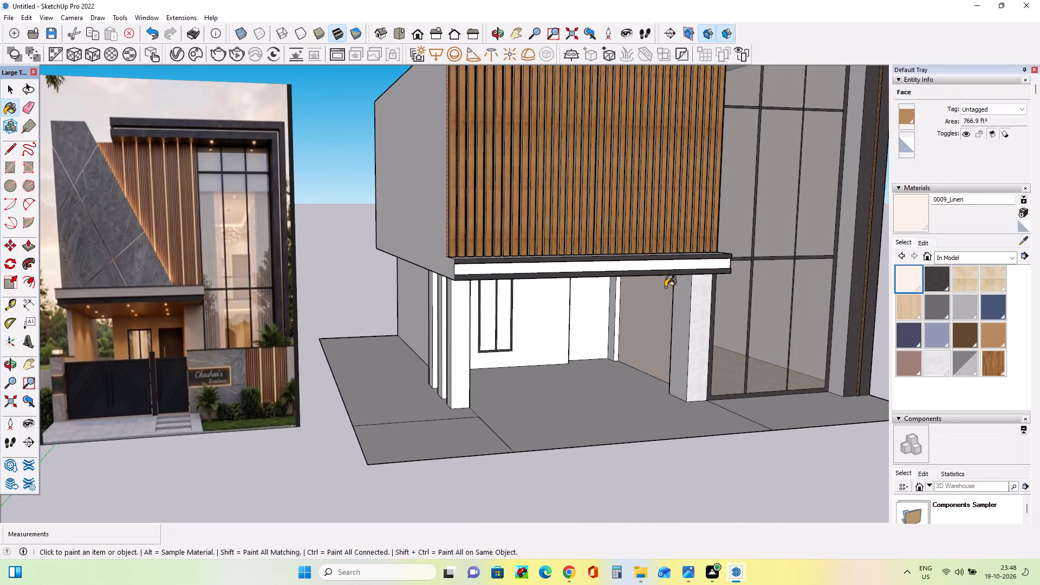
scroll(664, 275, up, 6)
click(666, 261)
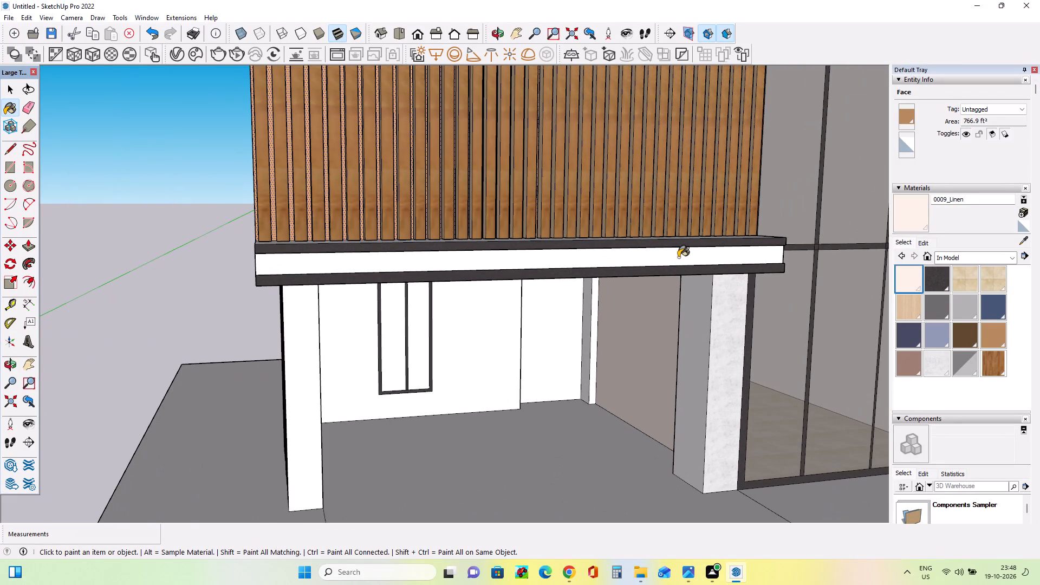
click(678, 257)
Paint the outer side faces of the three porch columns and the narrow wall strip beside the door with 0009_Linen.
scroll(783, 307, down, 6)
middle_drag(548, 400, 721, 388)
scroll(536, 371, up, 5)
middle_drag(540, 388, 498, 404)
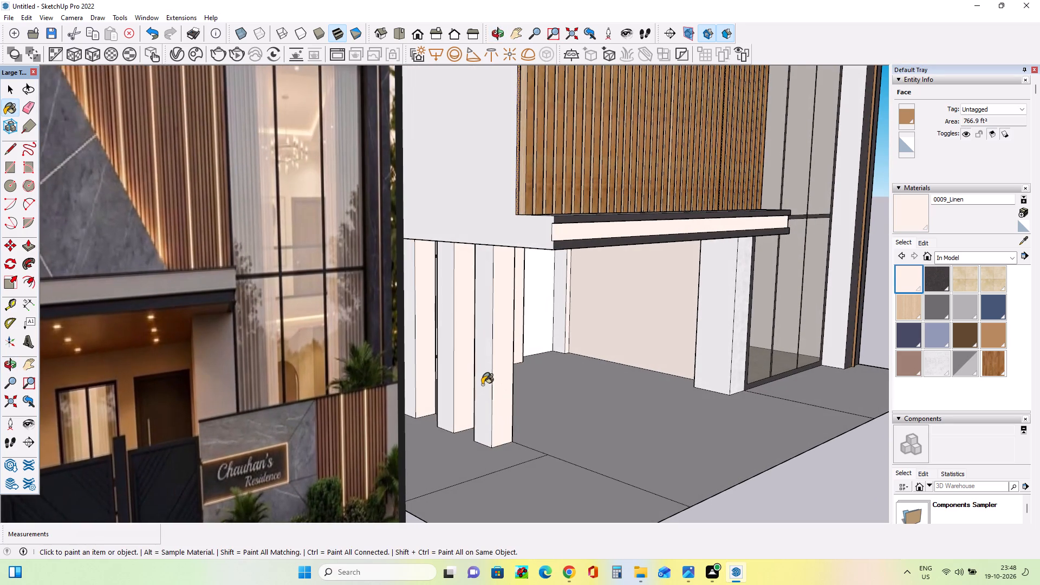
click(482, 385)
click(448, 374)
click(411, 359)
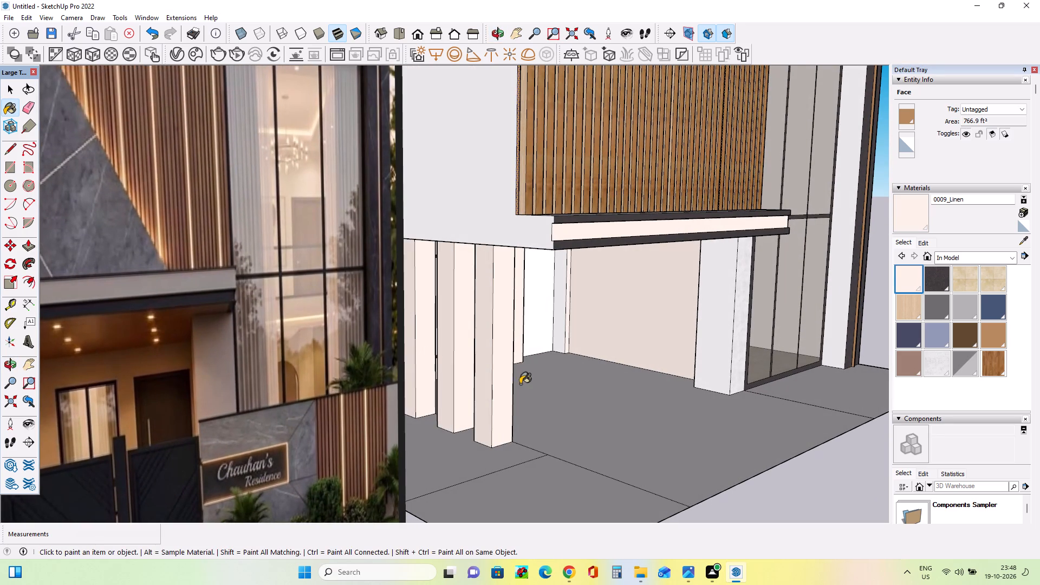
middle_drag(528, 385, 467, 391)
middle_drag(606, 331, 505, 332)
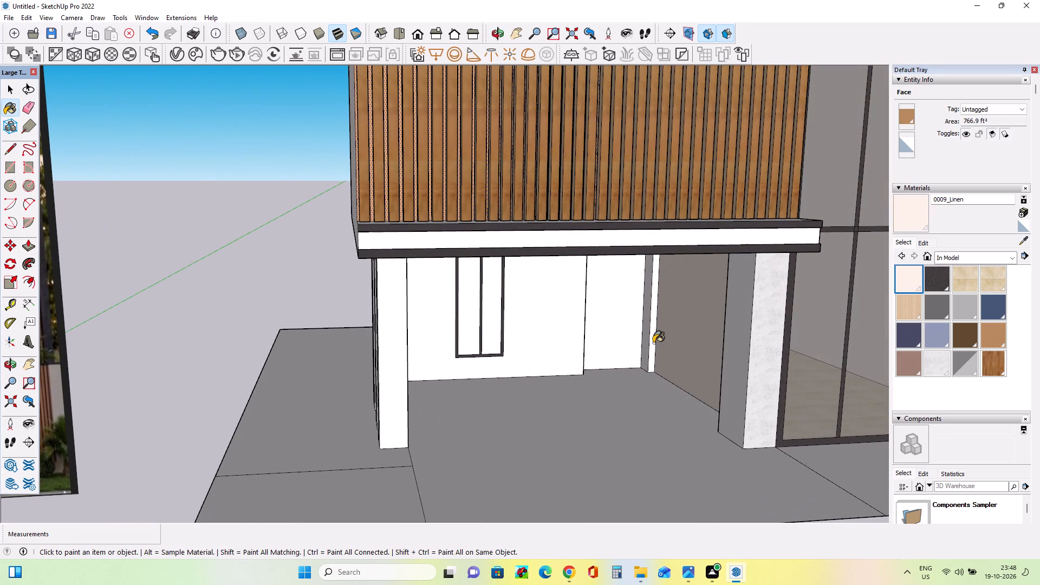
click(653, 342)
Examine the painted porch, canopy and upper frame from several angles against the reference photo.
scroll(643, 389, down, 6)
middle_drag(591, 400, 573, 350)
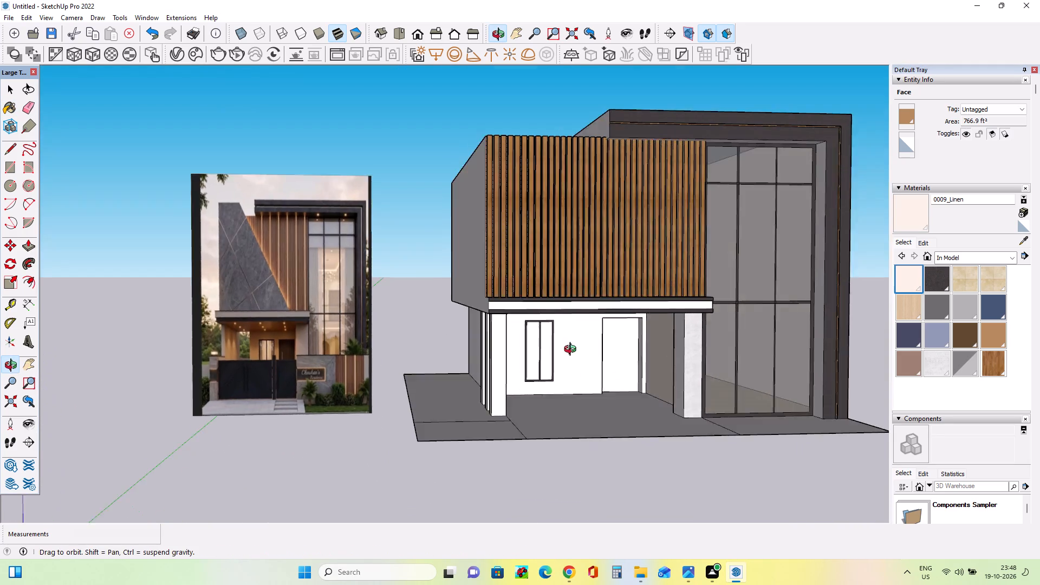
middle_drag(573, 350, 511, 363)
scroll(434, 361, down, 2)
scroll(773, 322, up, 3)
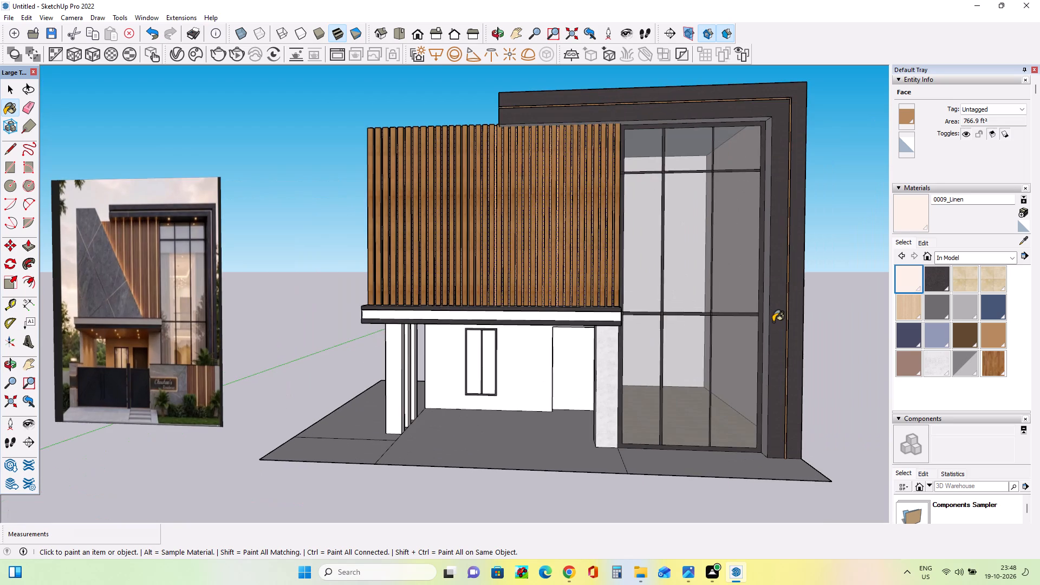
middle_drag(600, 356, 639, 346)
scroll(652, 371, down, 1)
middle_drag(617, 381, 615, 389)
scroll(615, 391, down, 1)
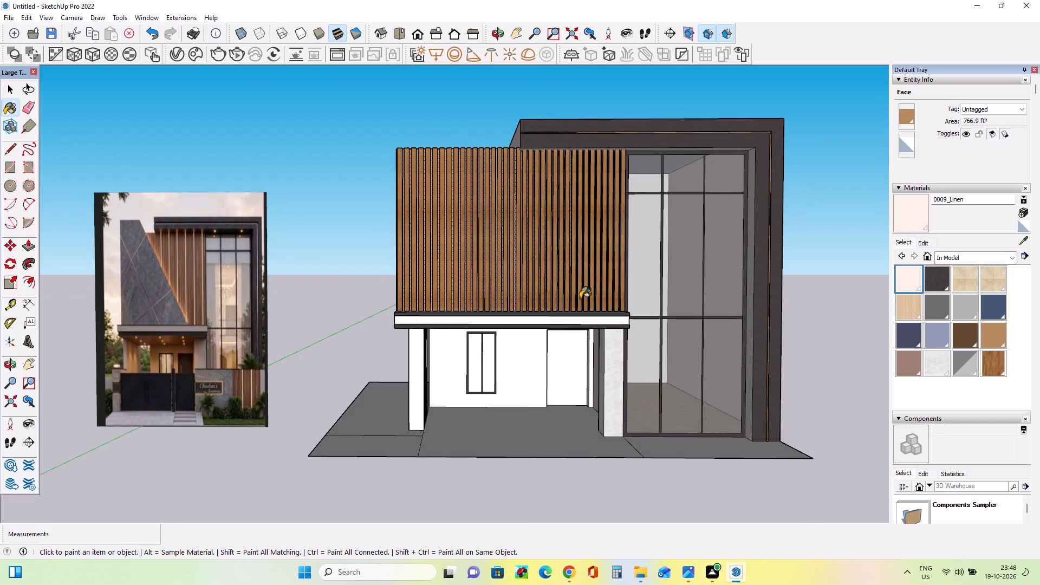
scroll(414, 318, down, 3)
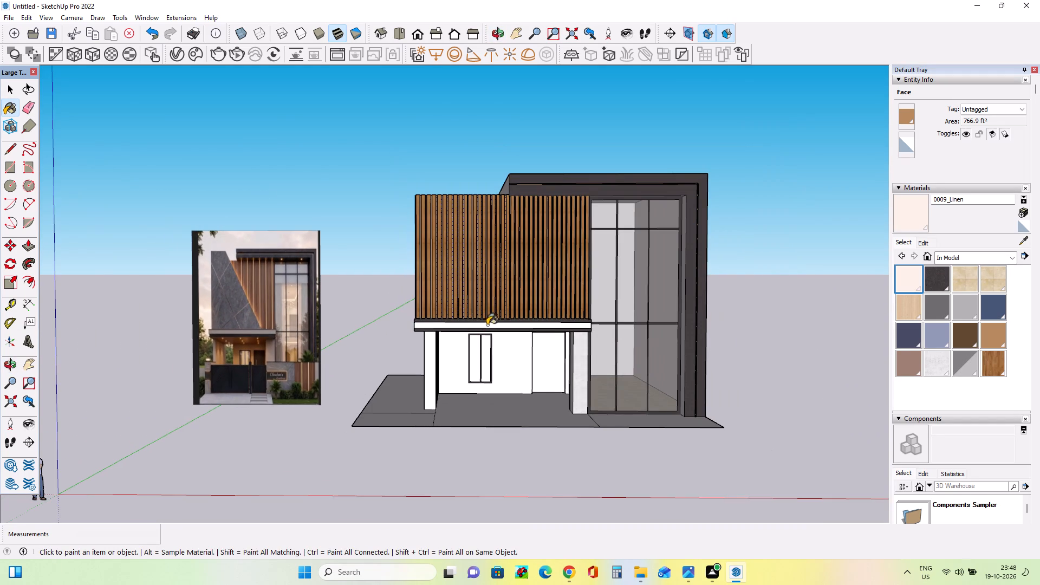
middle_drag(489, 328, 501, 383)
middle_drag(469, 362, 489, 367)
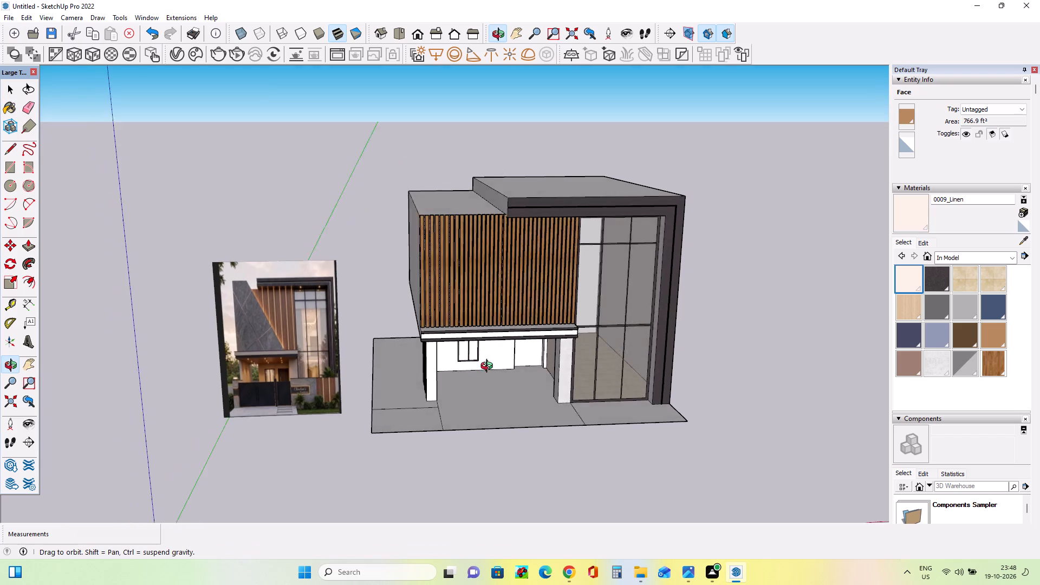
middle_drag(489, 367, 534, 363)
middle_drag(526, 363, 476, 352)
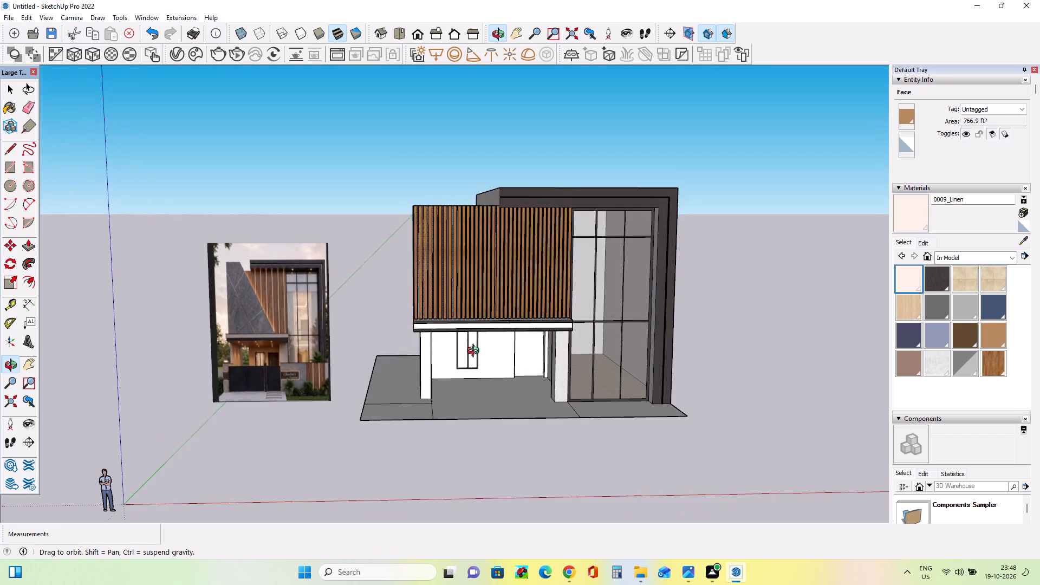
Push/Pull the side face of the raised roof block outward about 4' 2 3/16" over the lower roof.
middle_drag(476, 352, 507, 409)
click(28, 253)
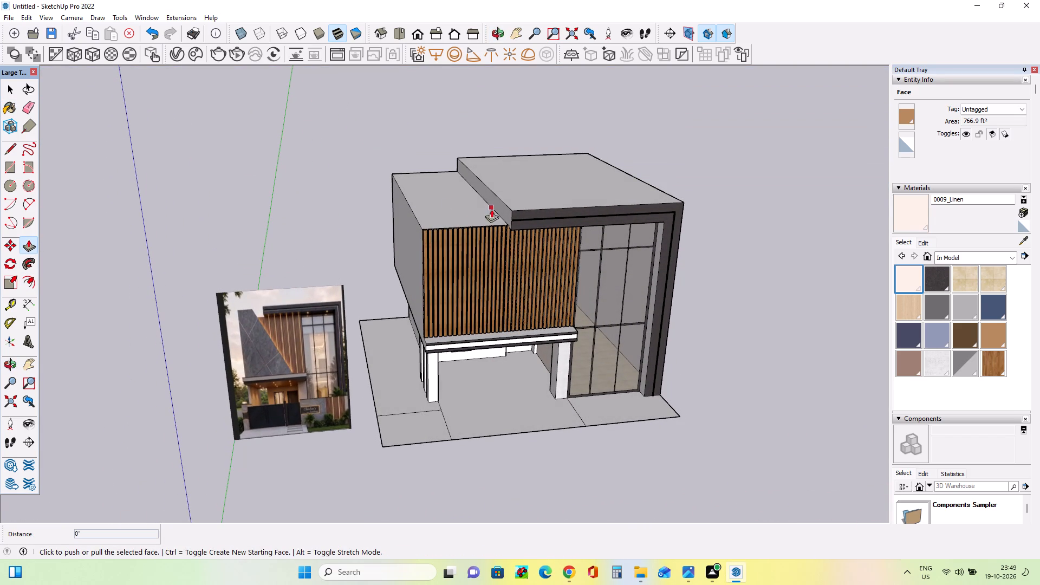
click(493, 206)
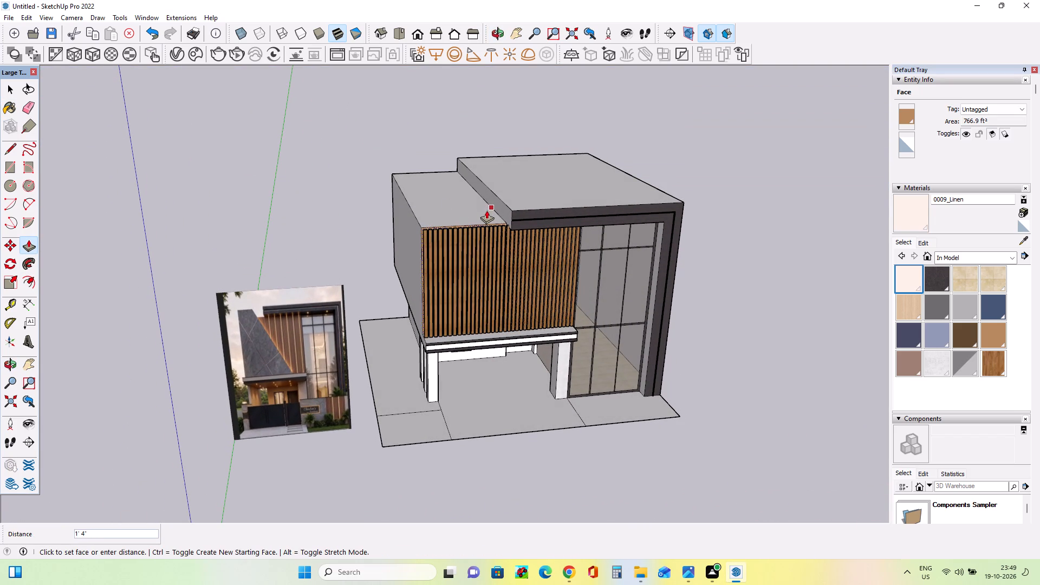
key(Escape)
click(499, 203)
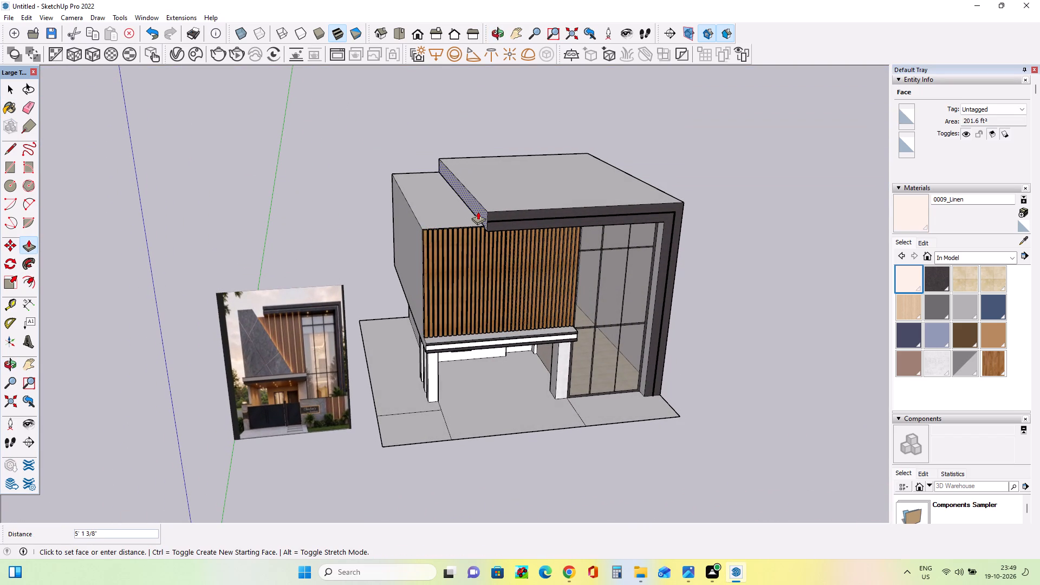
click(480, 211)
middle_drag(463, 291, 380, 244)
scroll(380, 244, down, 2)
scroll(535, 256, up, 5)
middle_drag(539, 256, 548, 230)
scroll(446, 269, down, 1)
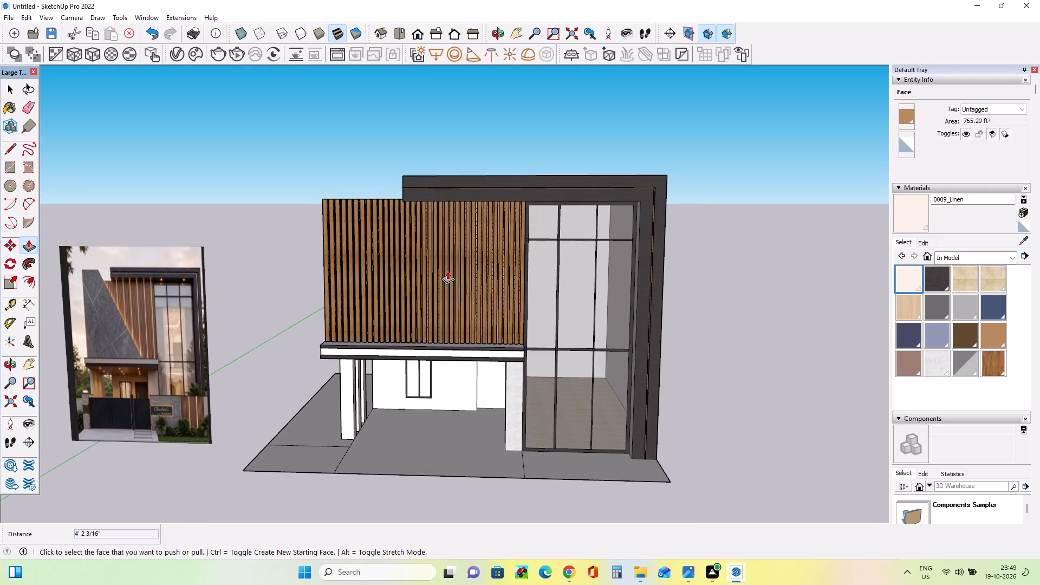
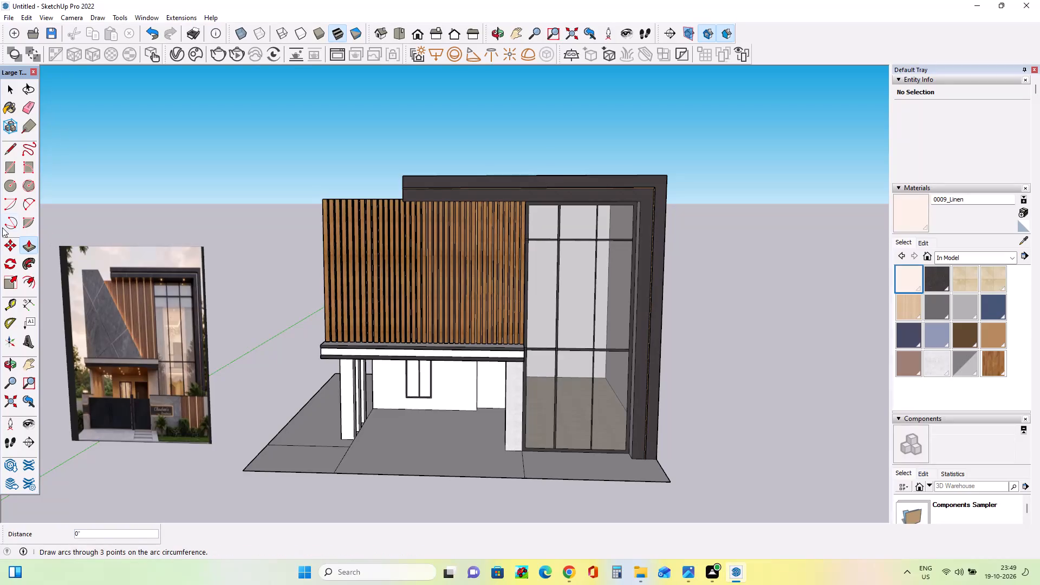
Draw a rectangle about 13' 8" by 12" on the canopy top in front of the slats, starting at its outer end.
click(9, 164)
middle_drag(58, 213, 87, 279)
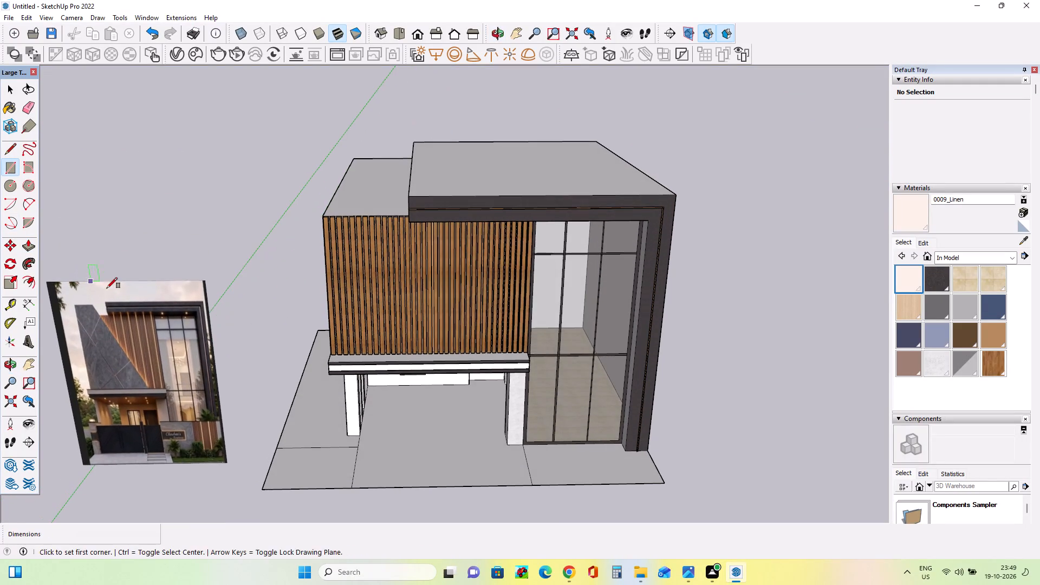
middle_drag(166, 313, 204, 419)
scroll(351, 393, up, 2)
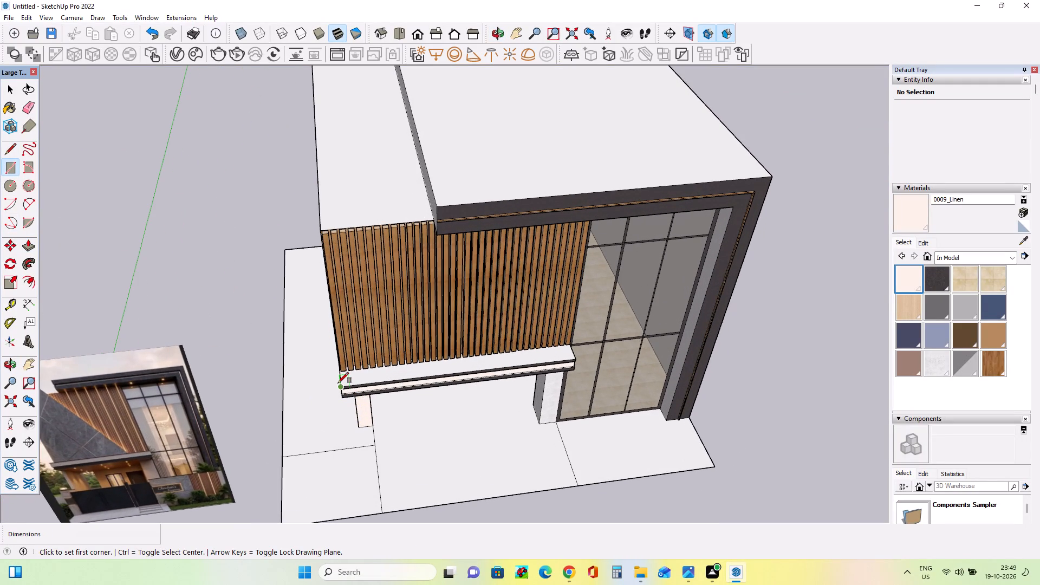
scroll(344, 381, up, 5)
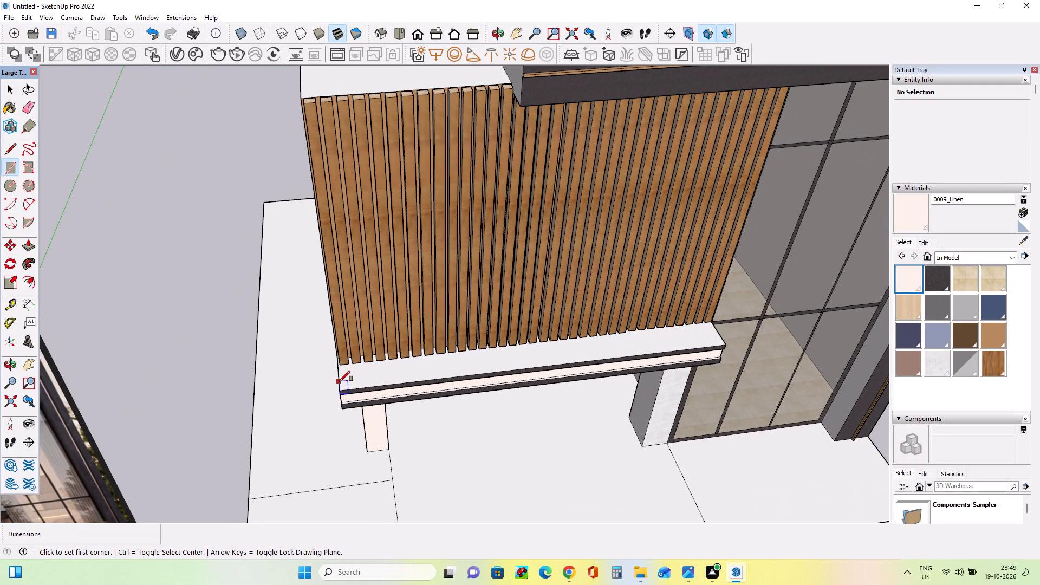
click(340, 381)
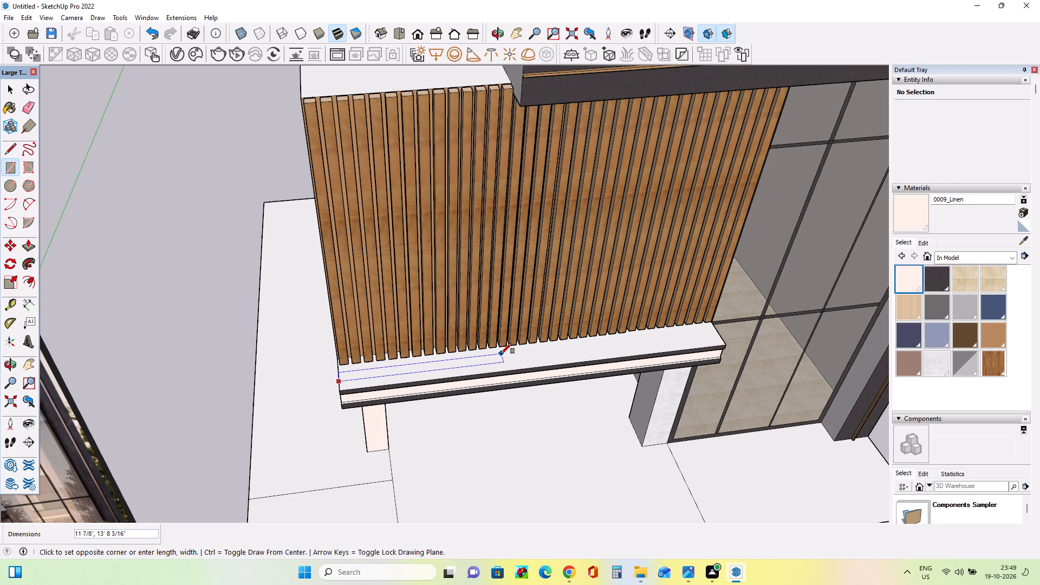
click(501, 354)
Extend the strip along the canopy top with an adjoining rectangle about 6' 9" by 11" toward the glazing.
middle_drag(543, 381, 504, 359)
scroll(504, 359, down, 2)
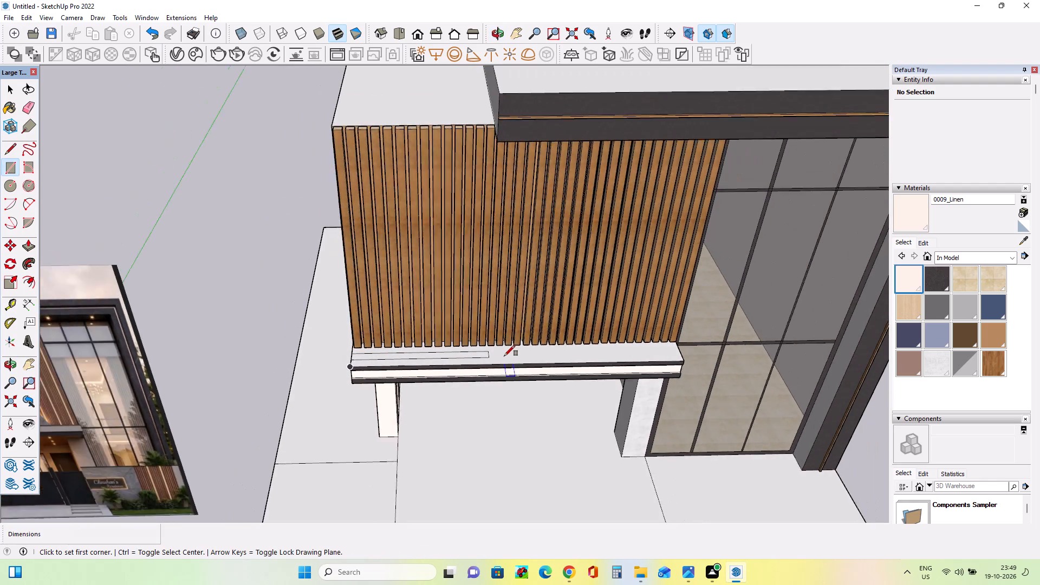
scroll(504, 356, down, 3)
middle_drag(504, 355, 518, 343)
scroll(472, 339, up, 4)
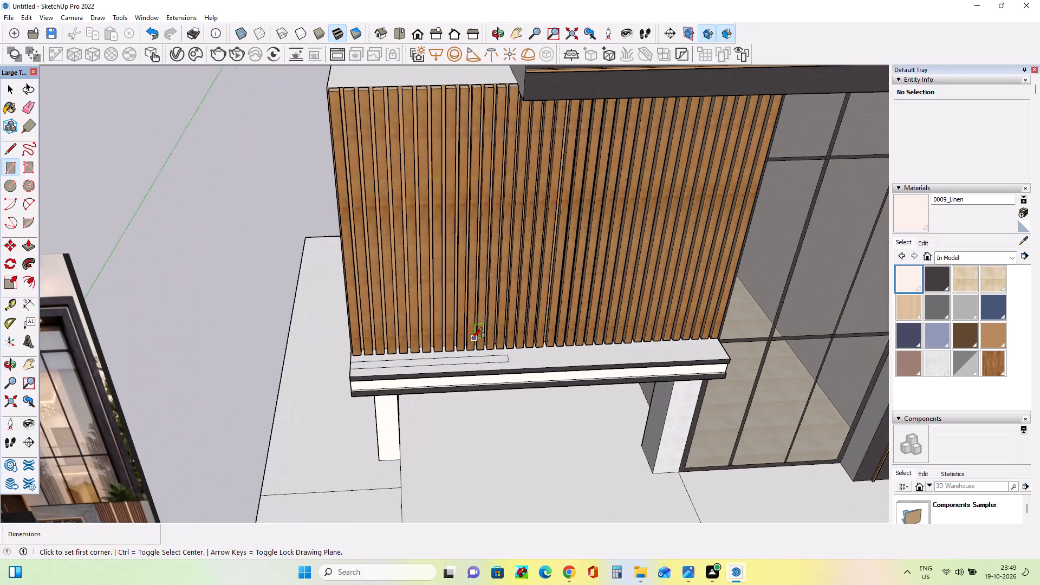
click(510, 354)
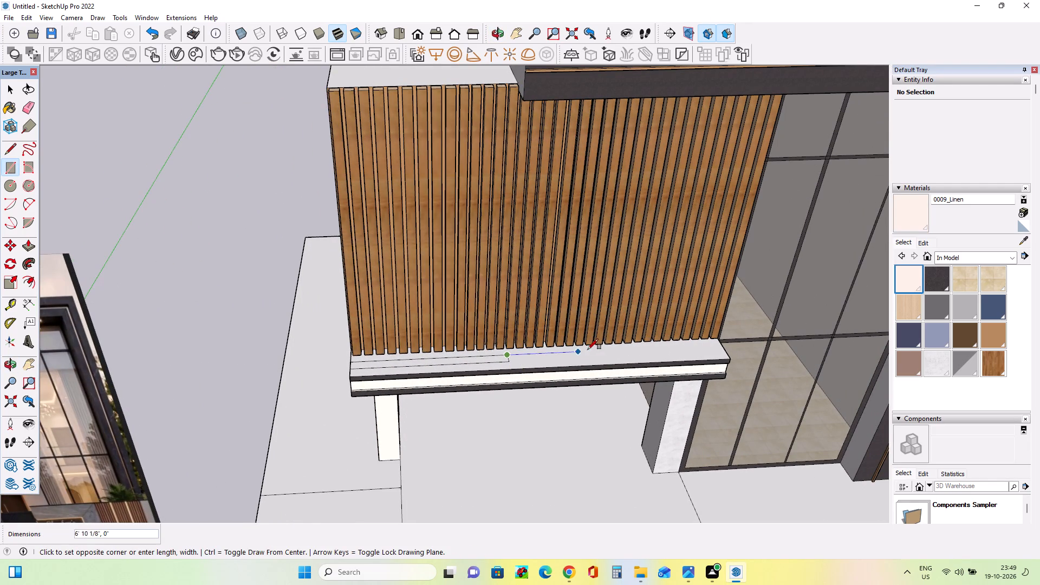
click(512, 362)
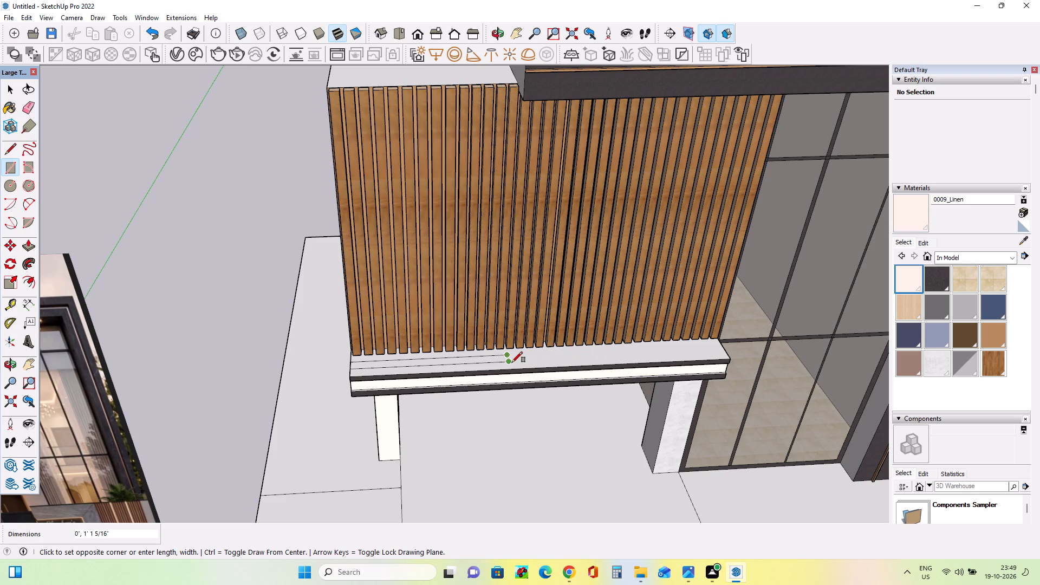
click(586, 360)
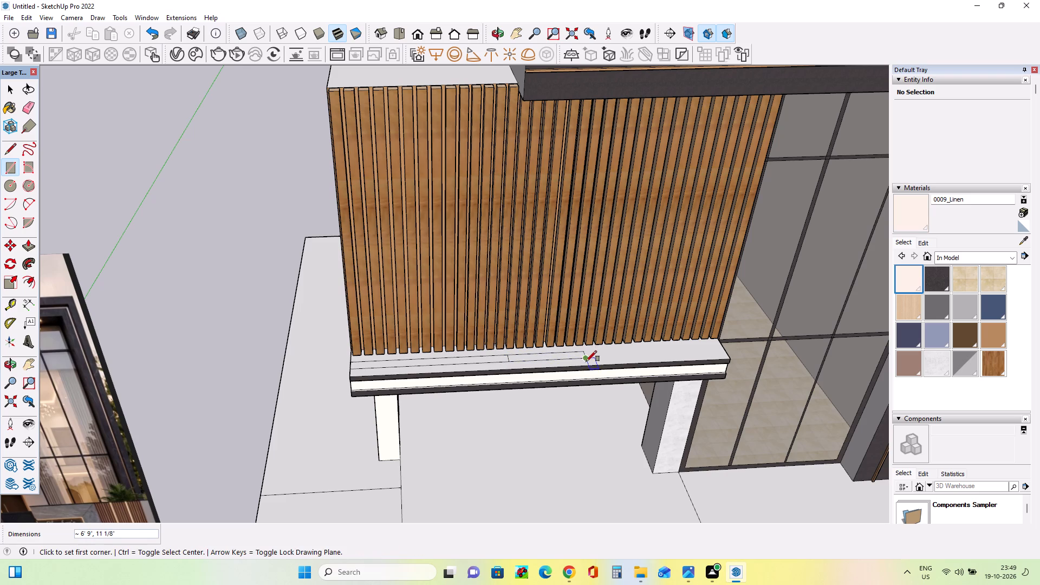
Erase the dividing edge between the two rectangles on the canopy top to make one continuous strip.
scroll(558, 401, down, 3)
middle_drag(555, 398, 545, 301)
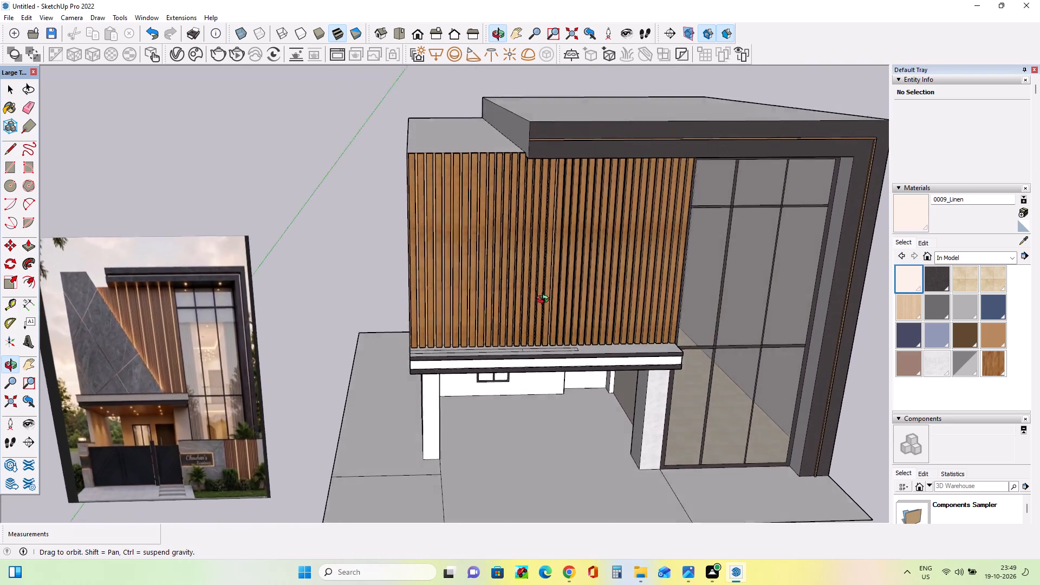
middle_drag(545, 301, 480, 348)
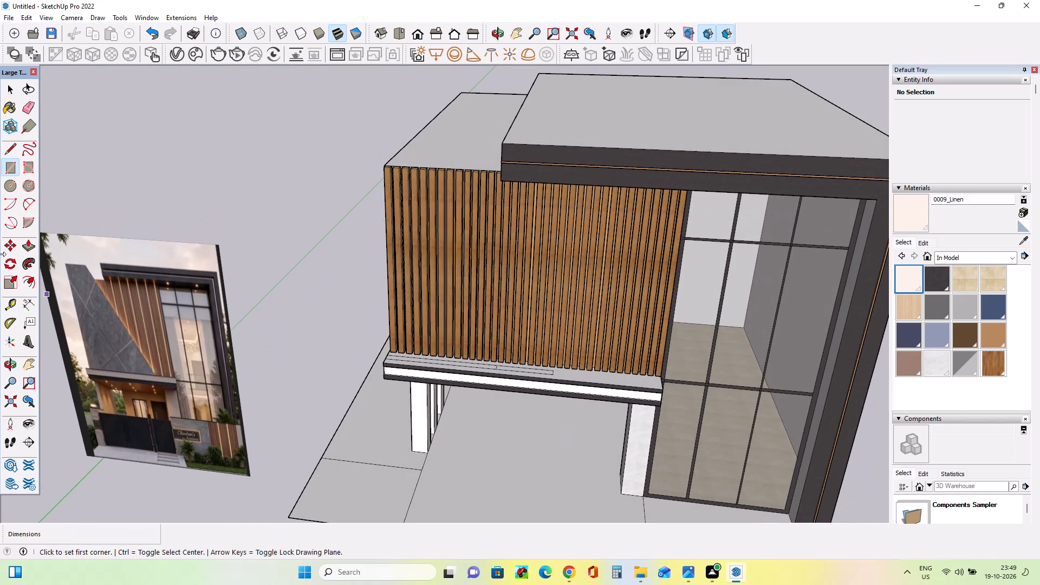
click(22, 110)
middle_drag(493, 450, 511, 494)
scroll(496, 380, up, 3)
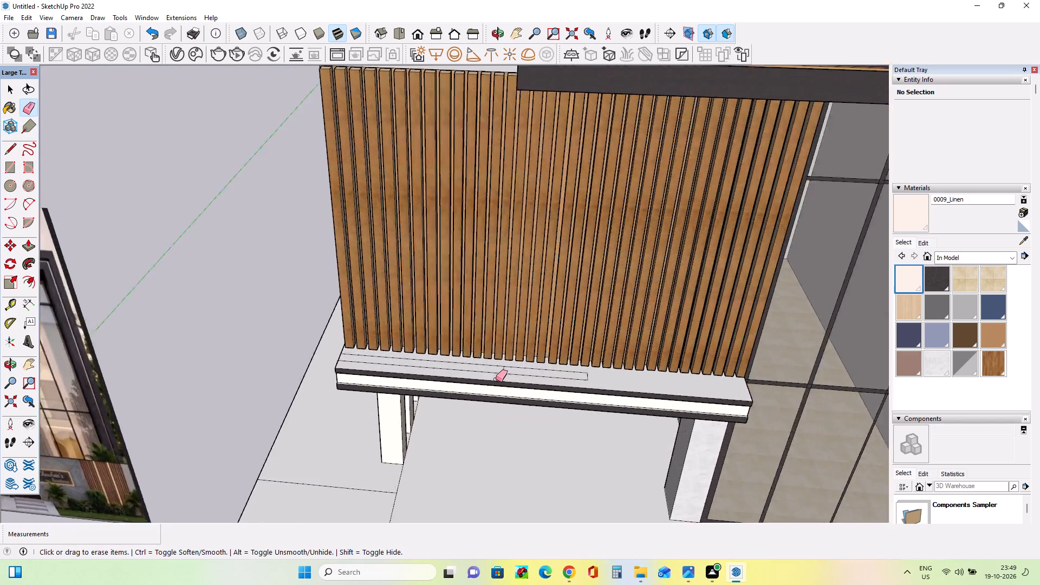
scroll(496, 379, up, 4)
click(508, 368)
click(505, 368)
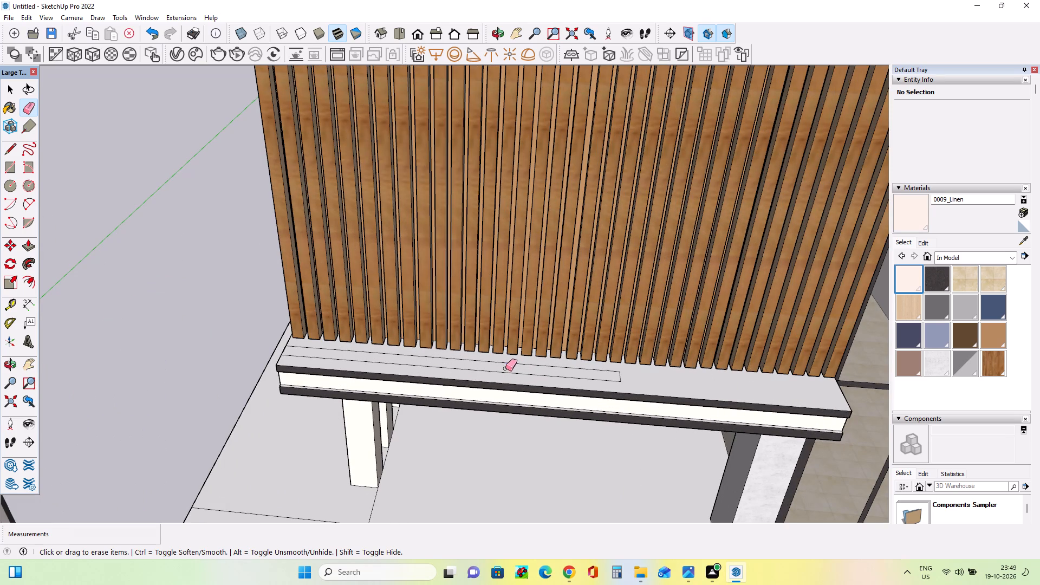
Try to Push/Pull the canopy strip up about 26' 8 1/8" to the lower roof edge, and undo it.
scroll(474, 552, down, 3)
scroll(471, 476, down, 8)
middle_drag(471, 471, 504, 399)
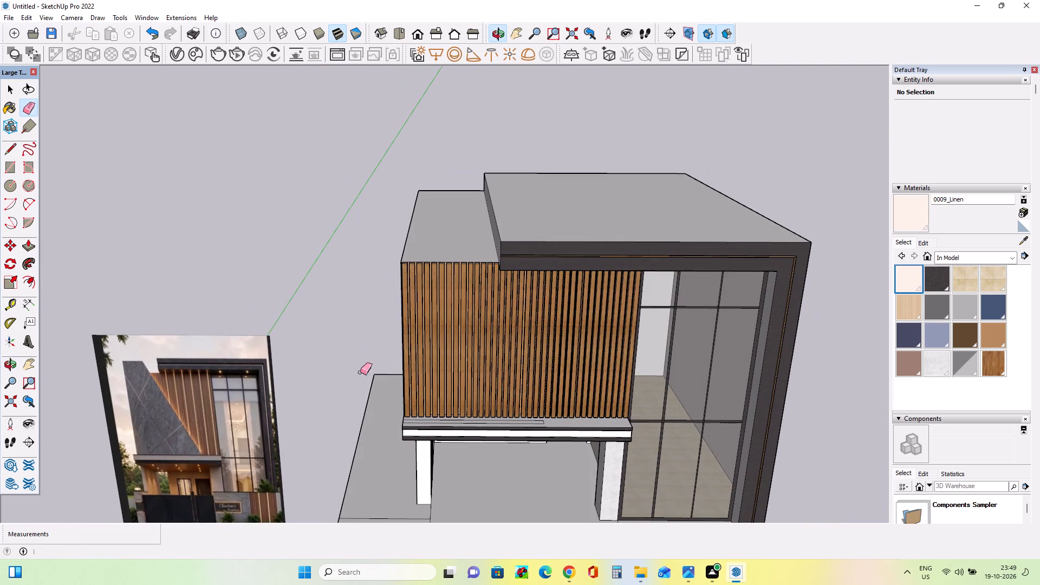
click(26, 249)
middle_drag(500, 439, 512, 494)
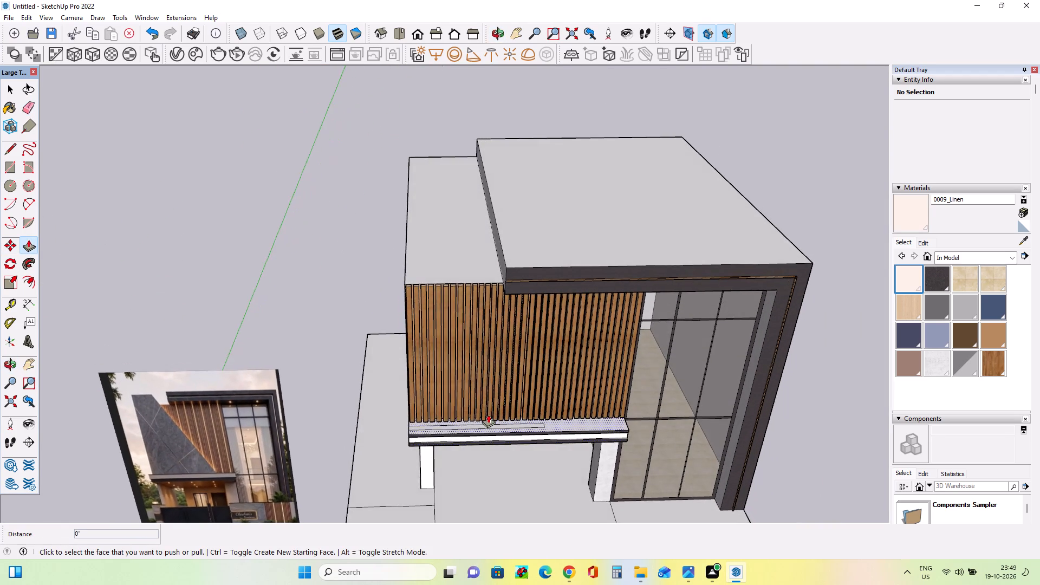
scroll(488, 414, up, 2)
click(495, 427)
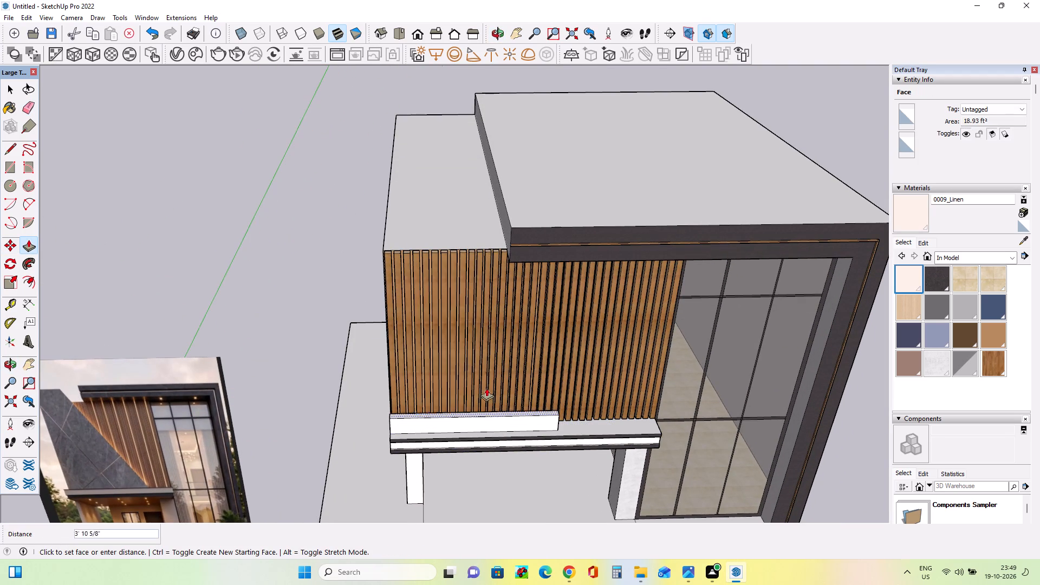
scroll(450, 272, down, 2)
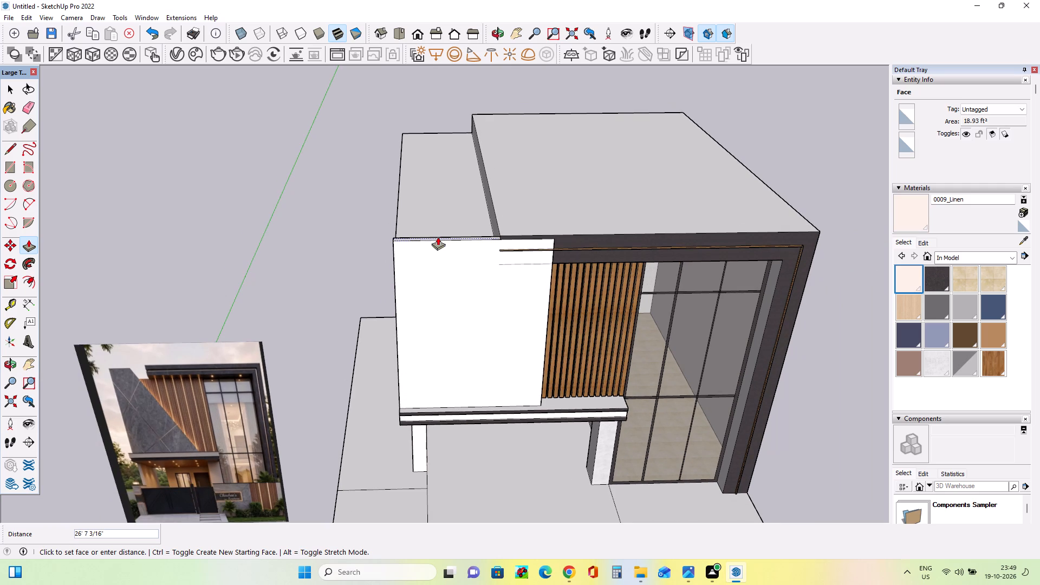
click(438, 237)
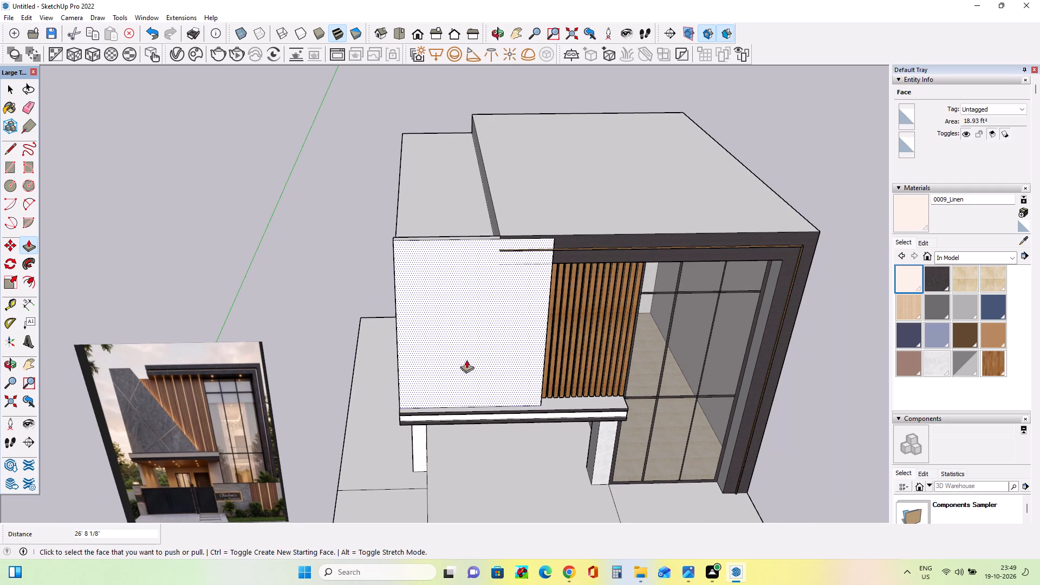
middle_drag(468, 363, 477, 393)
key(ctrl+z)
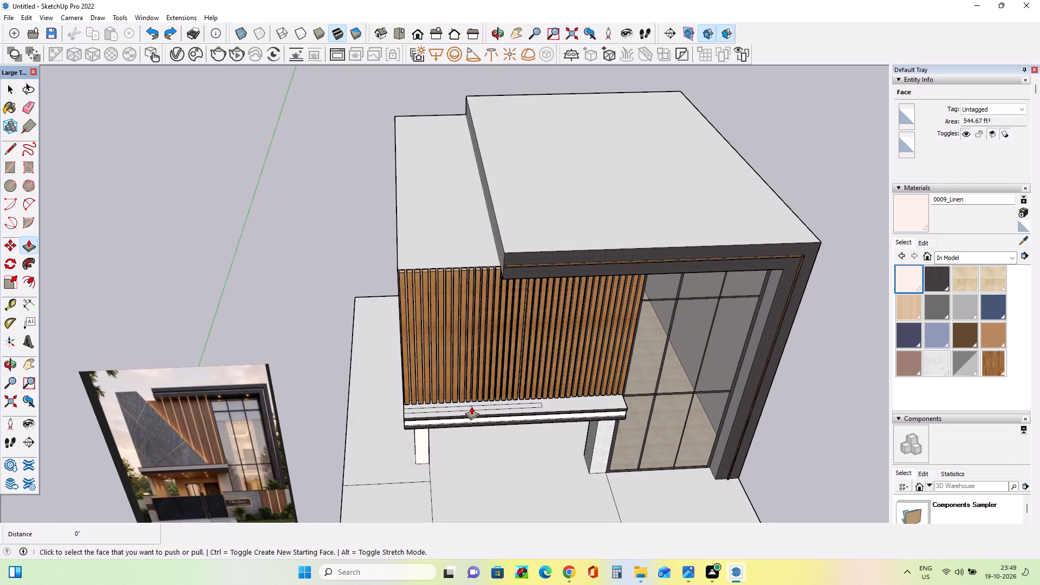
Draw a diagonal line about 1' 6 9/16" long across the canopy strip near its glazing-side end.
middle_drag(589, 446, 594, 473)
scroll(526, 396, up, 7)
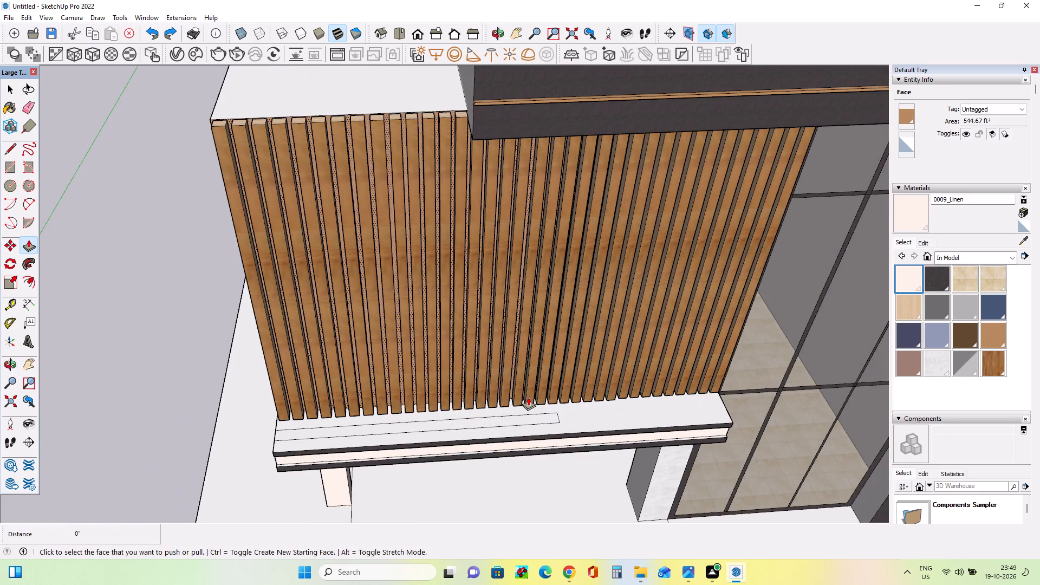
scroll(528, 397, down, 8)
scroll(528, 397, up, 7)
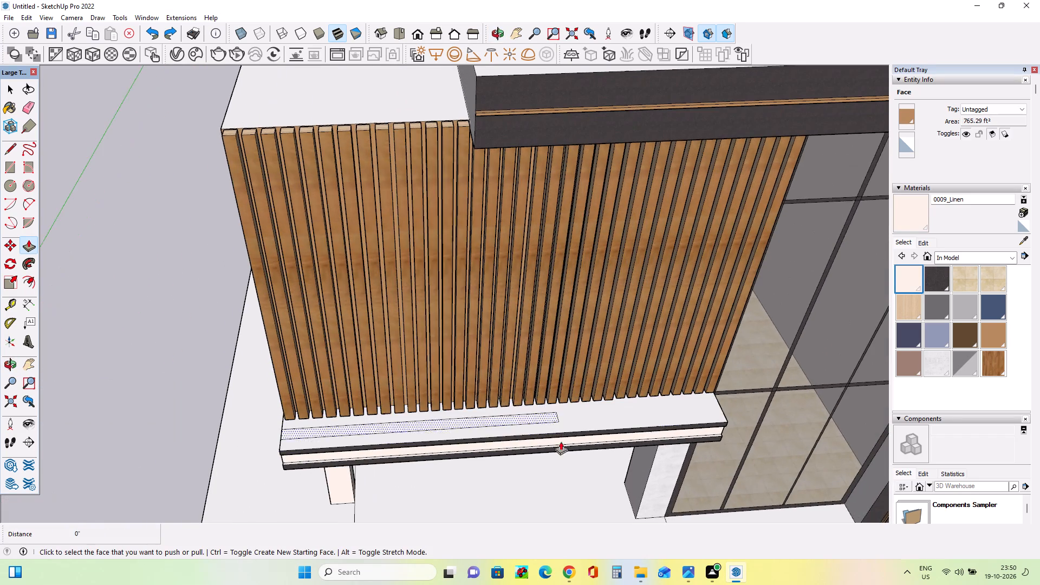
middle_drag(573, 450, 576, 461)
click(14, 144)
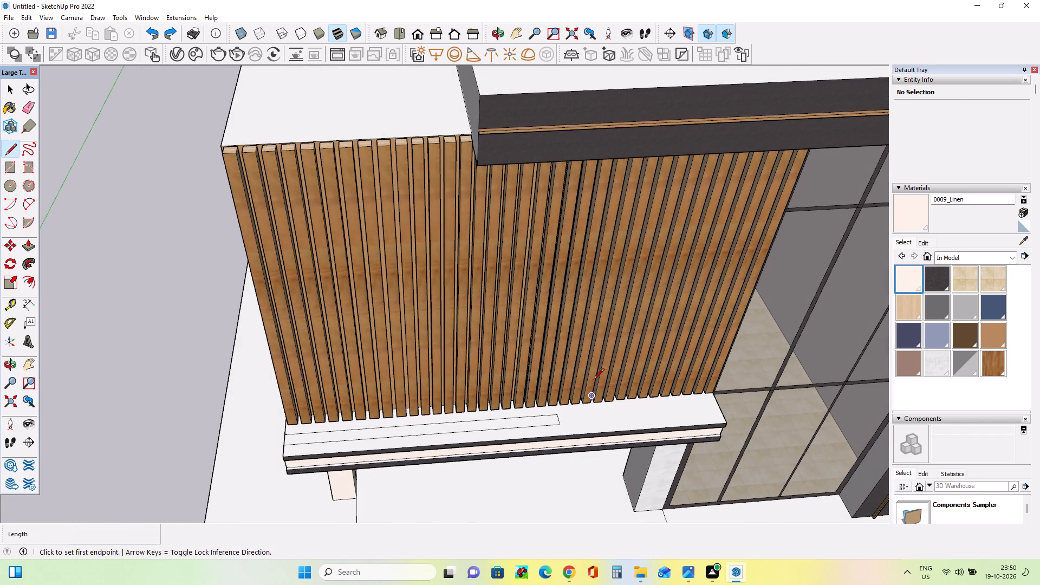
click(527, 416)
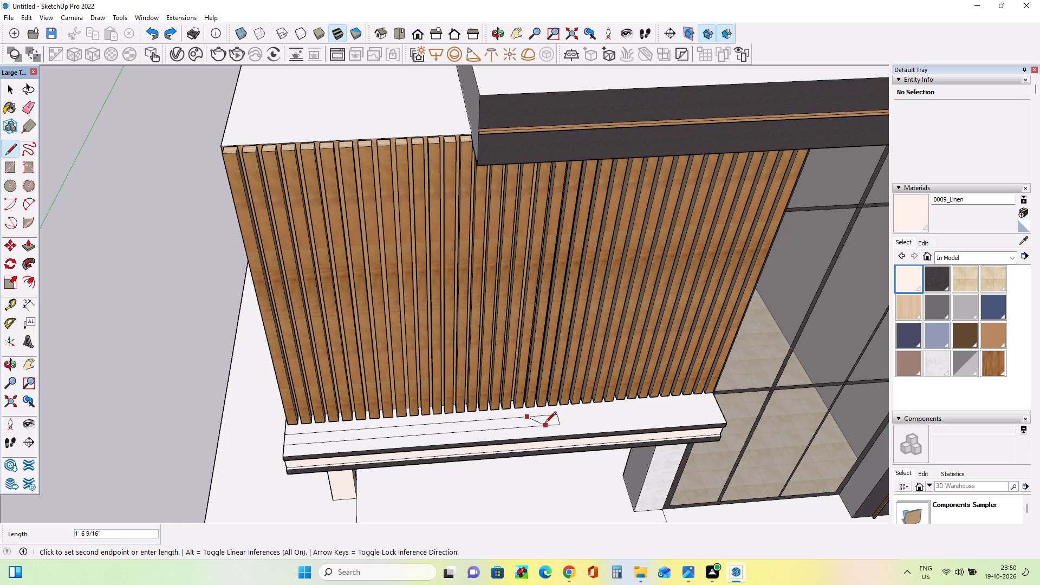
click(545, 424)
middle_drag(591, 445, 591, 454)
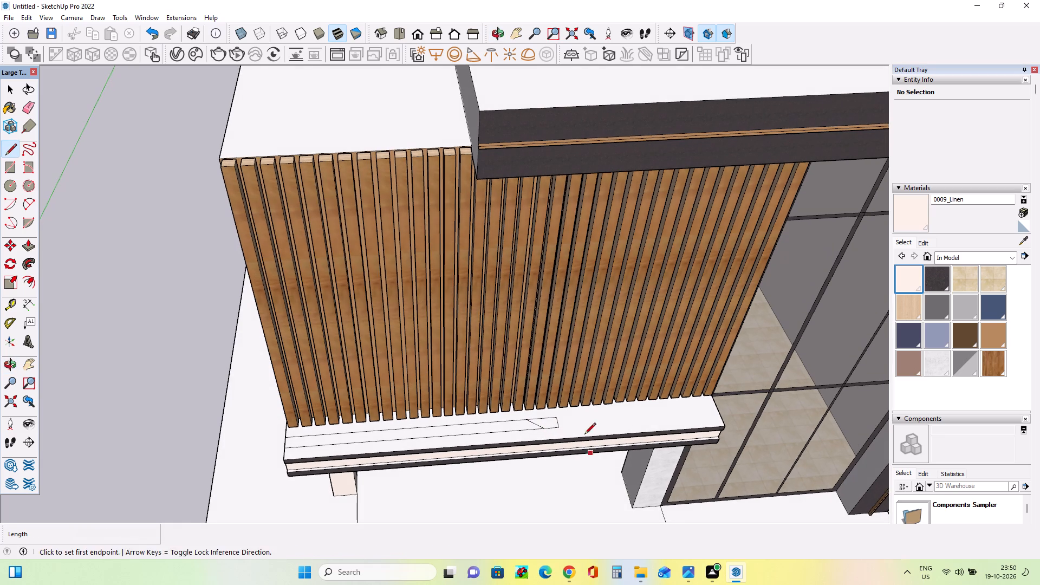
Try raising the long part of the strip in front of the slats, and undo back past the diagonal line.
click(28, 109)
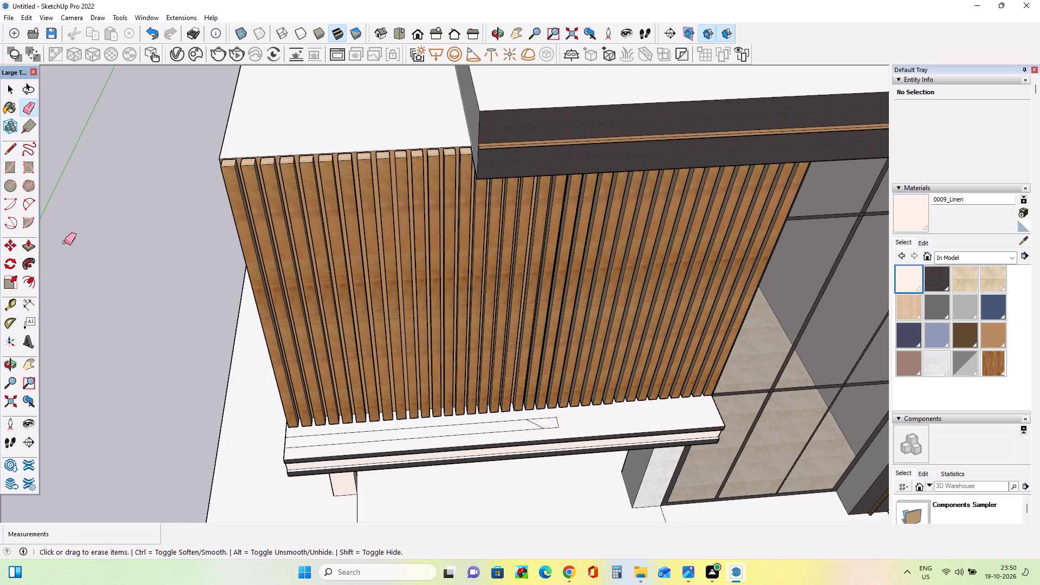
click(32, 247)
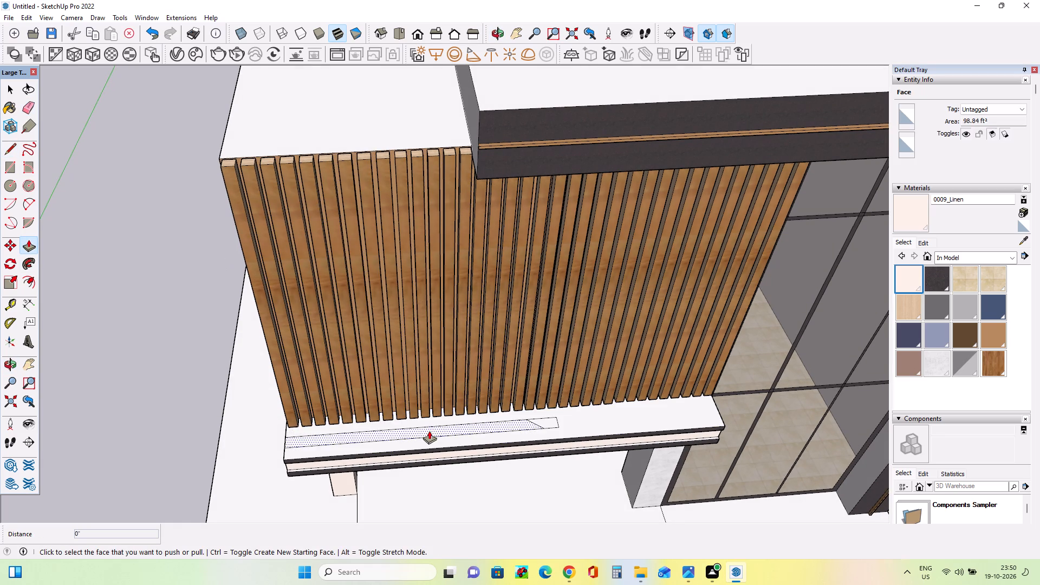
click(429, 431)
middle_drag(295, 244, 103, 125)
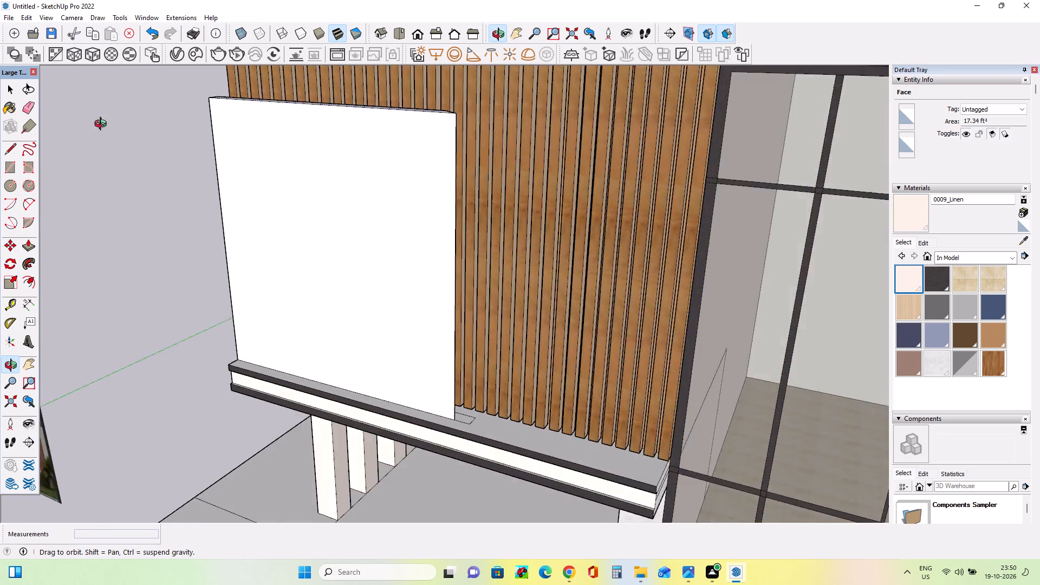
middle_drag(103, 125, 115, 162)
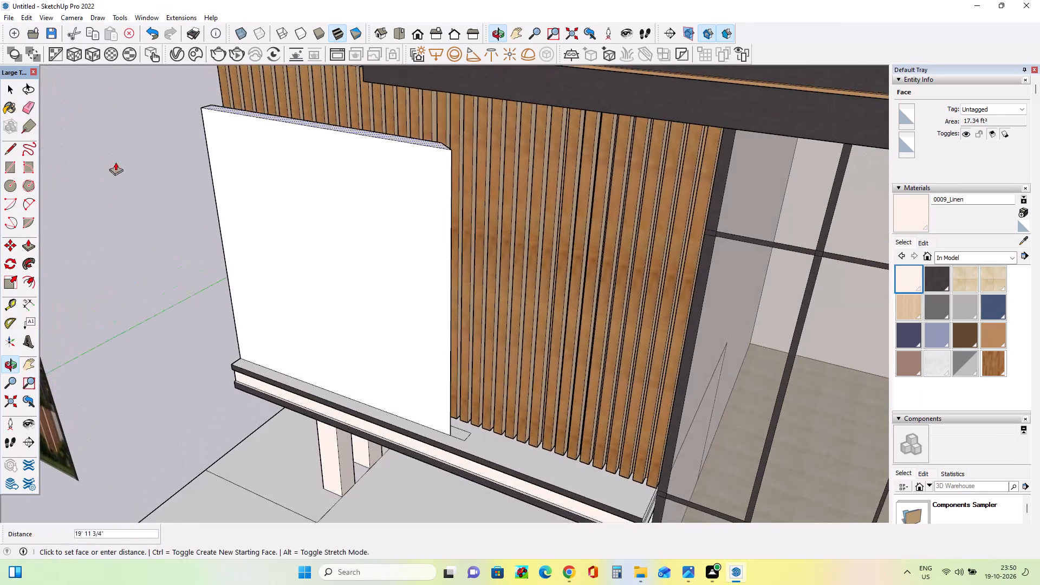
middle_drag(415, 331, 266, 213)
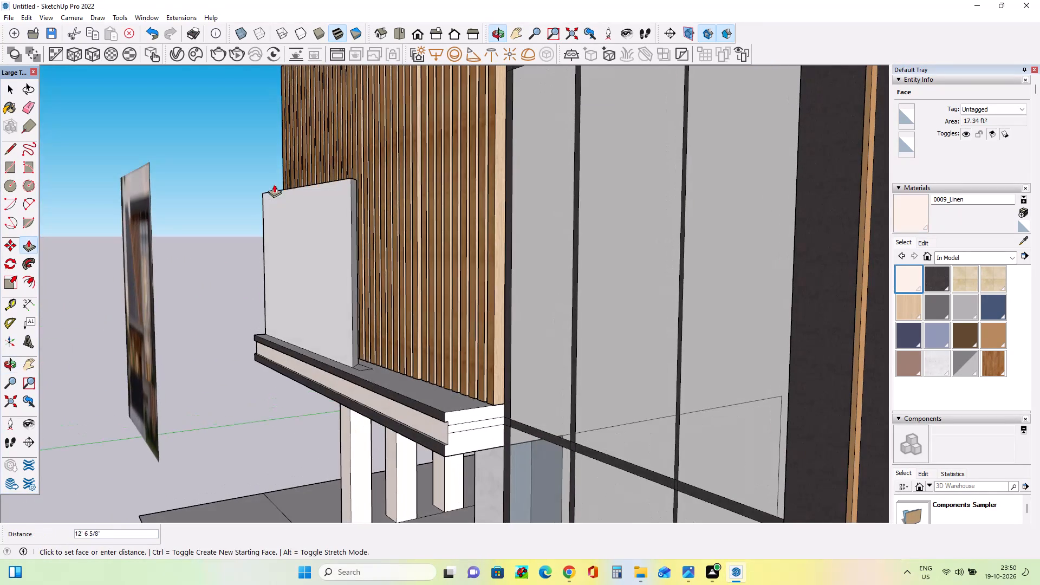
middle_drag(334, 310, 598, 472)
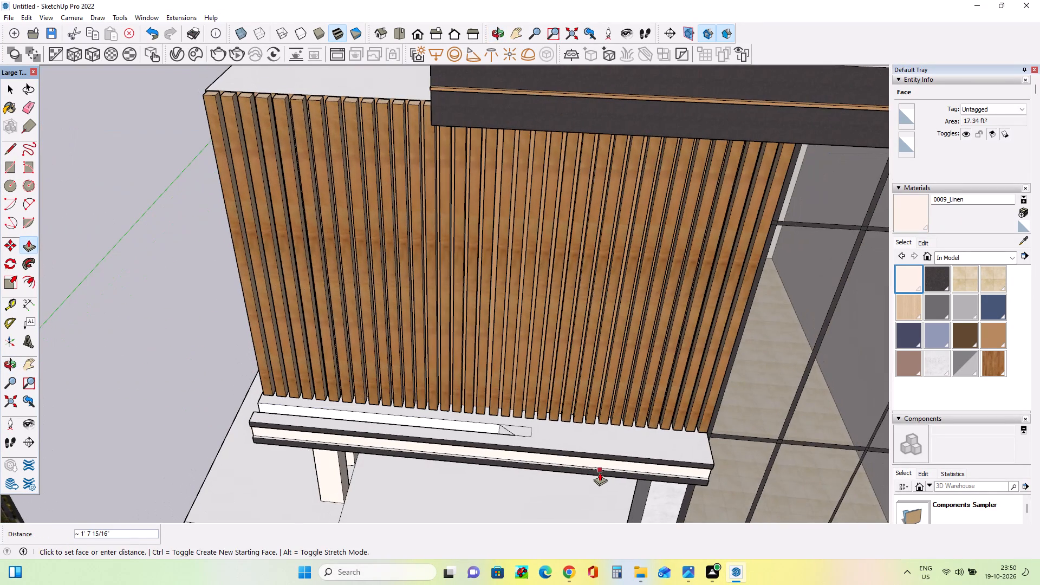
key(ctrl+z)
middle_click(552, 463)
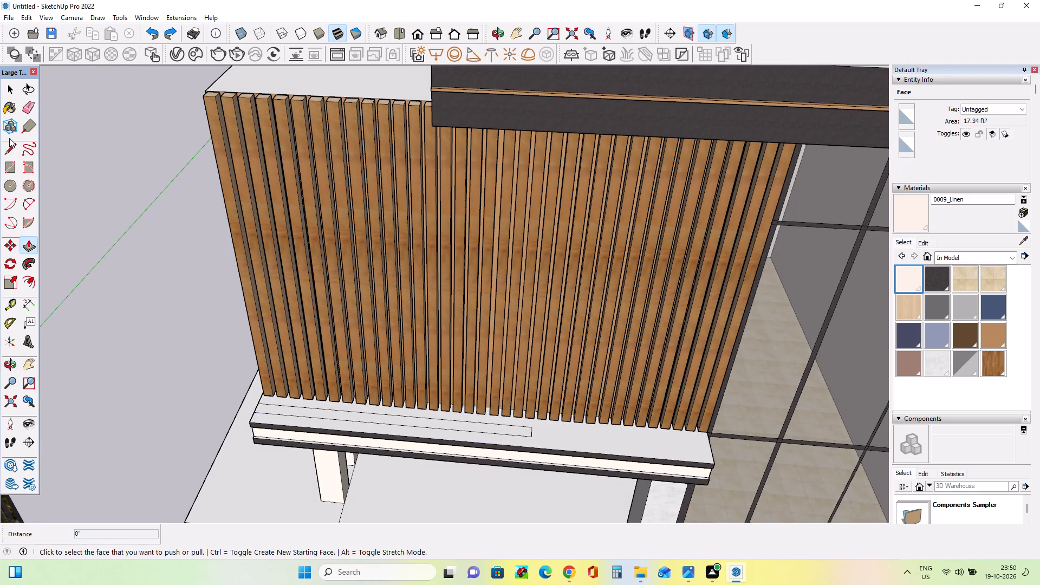
Draw a new diagonal line about 1' 5" long across the strip, a little before its glazing-side end.
click(10, 149)
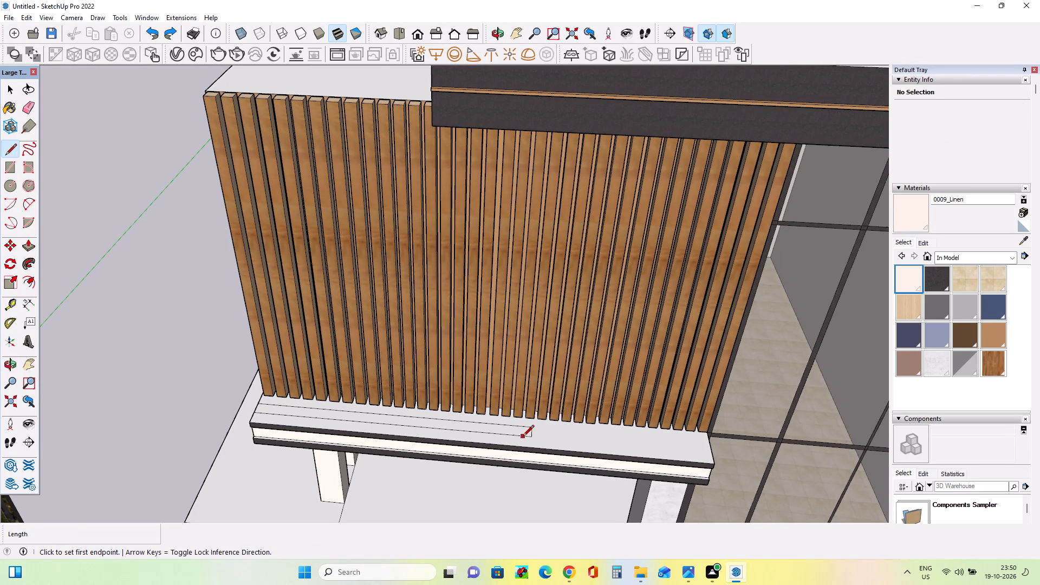
click(522, 438)
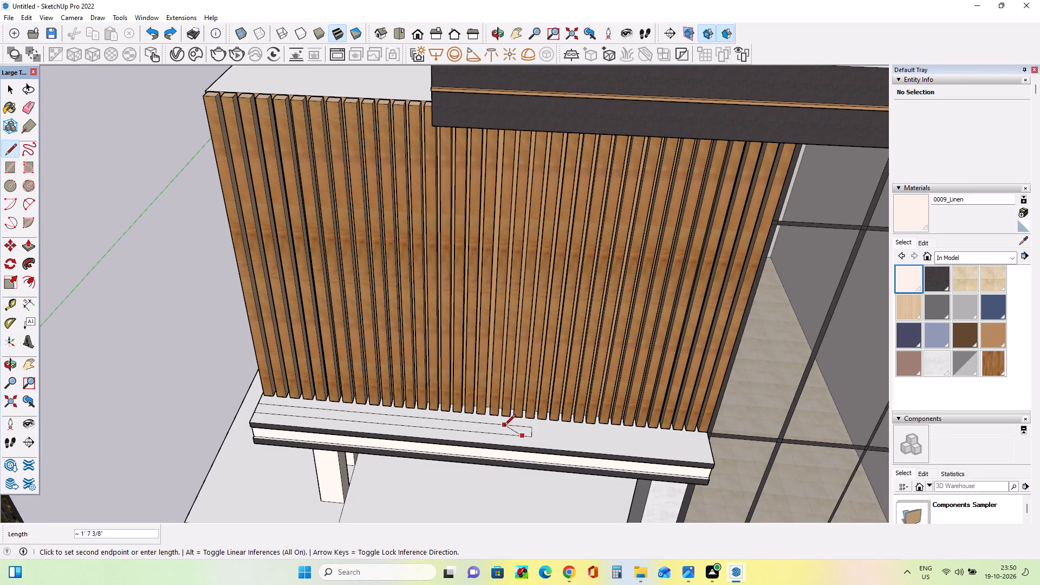
key(Escape)
click(504, 433)
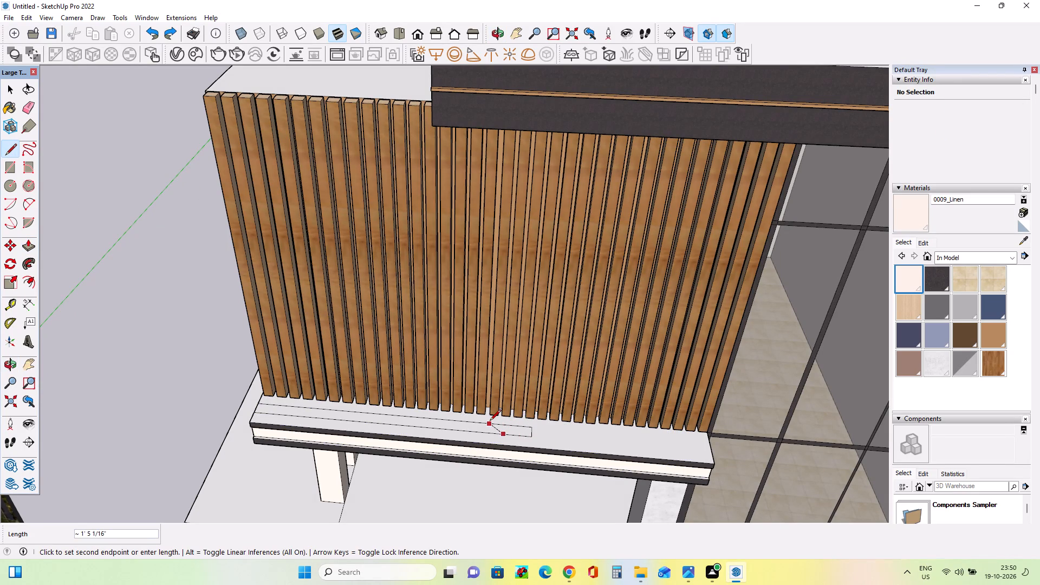
click(490, 421)
click(21, 255)
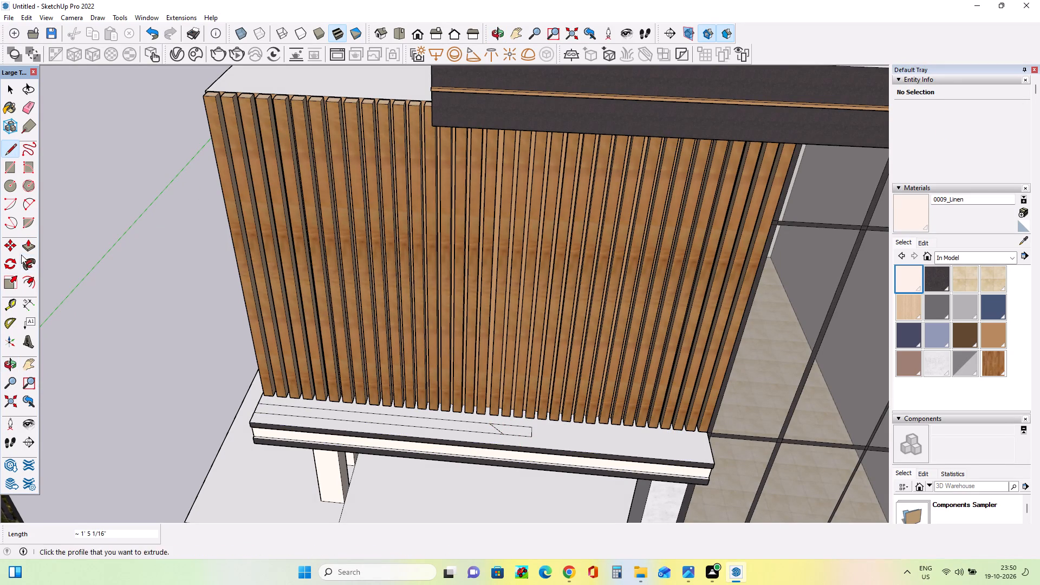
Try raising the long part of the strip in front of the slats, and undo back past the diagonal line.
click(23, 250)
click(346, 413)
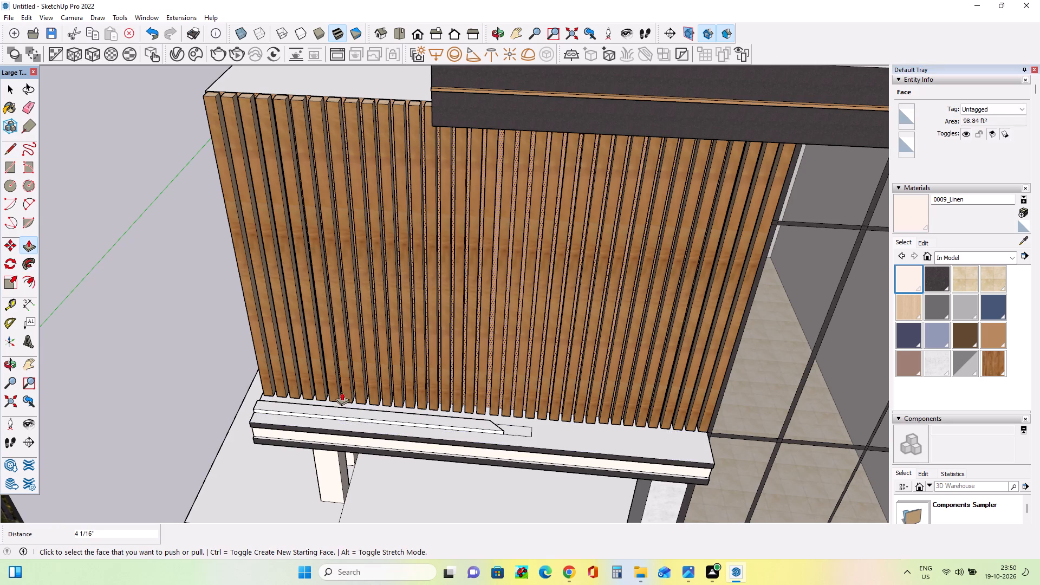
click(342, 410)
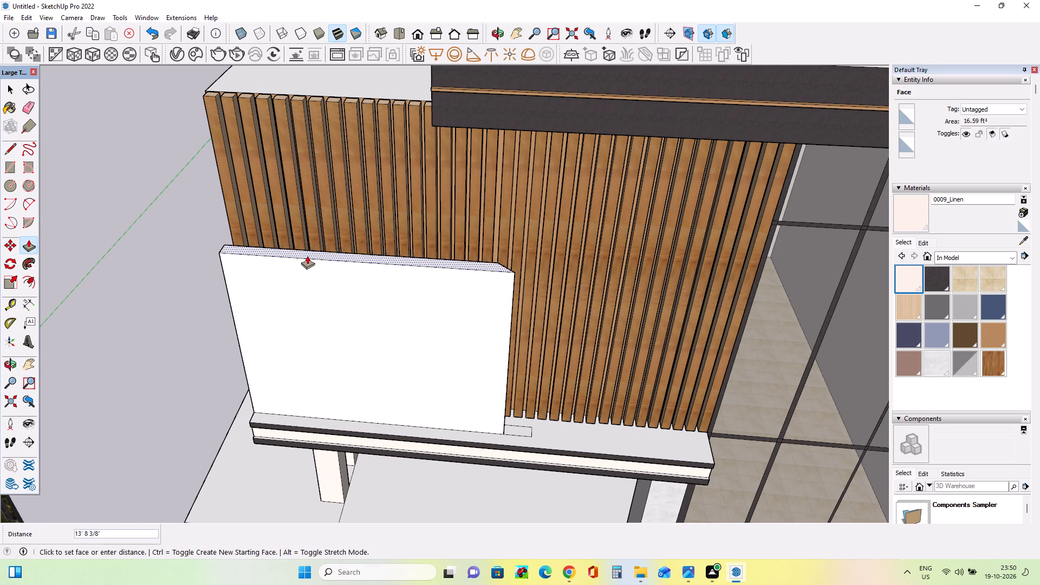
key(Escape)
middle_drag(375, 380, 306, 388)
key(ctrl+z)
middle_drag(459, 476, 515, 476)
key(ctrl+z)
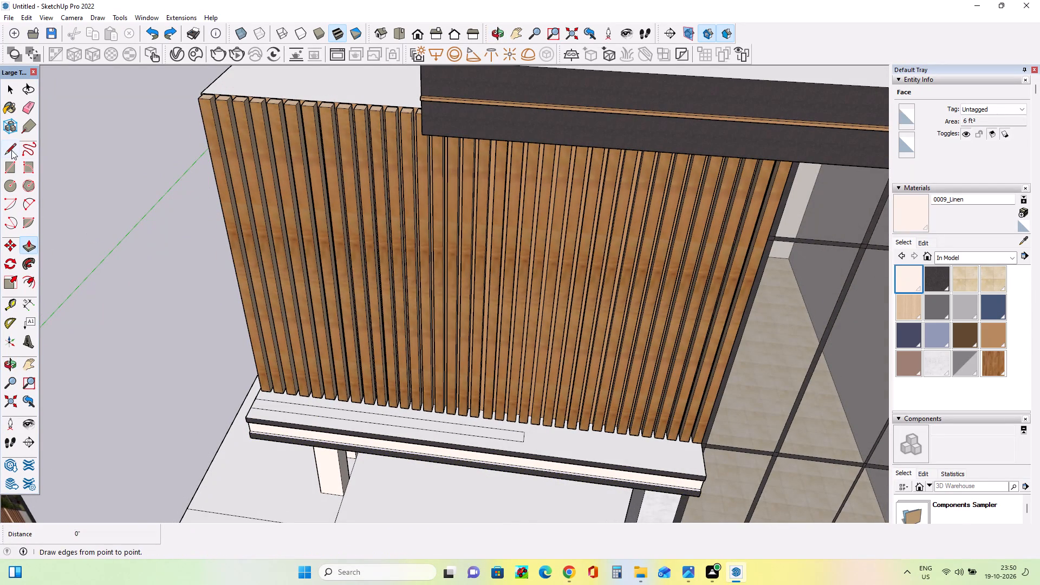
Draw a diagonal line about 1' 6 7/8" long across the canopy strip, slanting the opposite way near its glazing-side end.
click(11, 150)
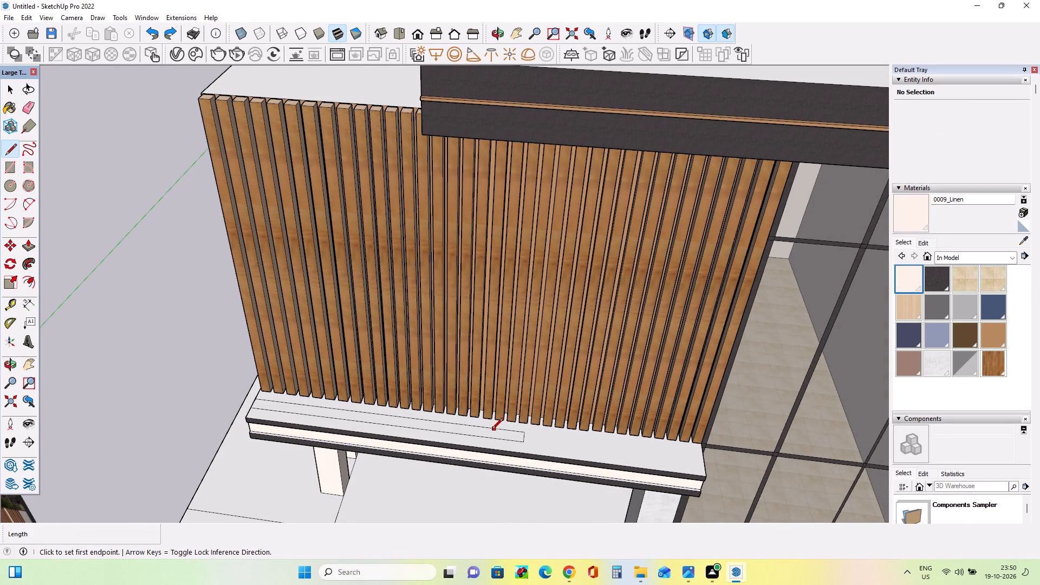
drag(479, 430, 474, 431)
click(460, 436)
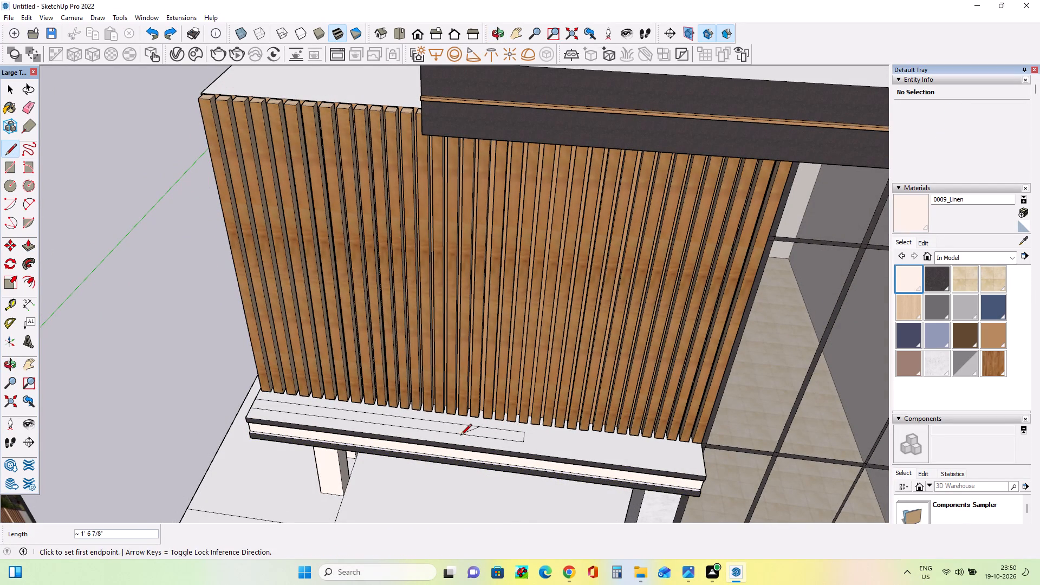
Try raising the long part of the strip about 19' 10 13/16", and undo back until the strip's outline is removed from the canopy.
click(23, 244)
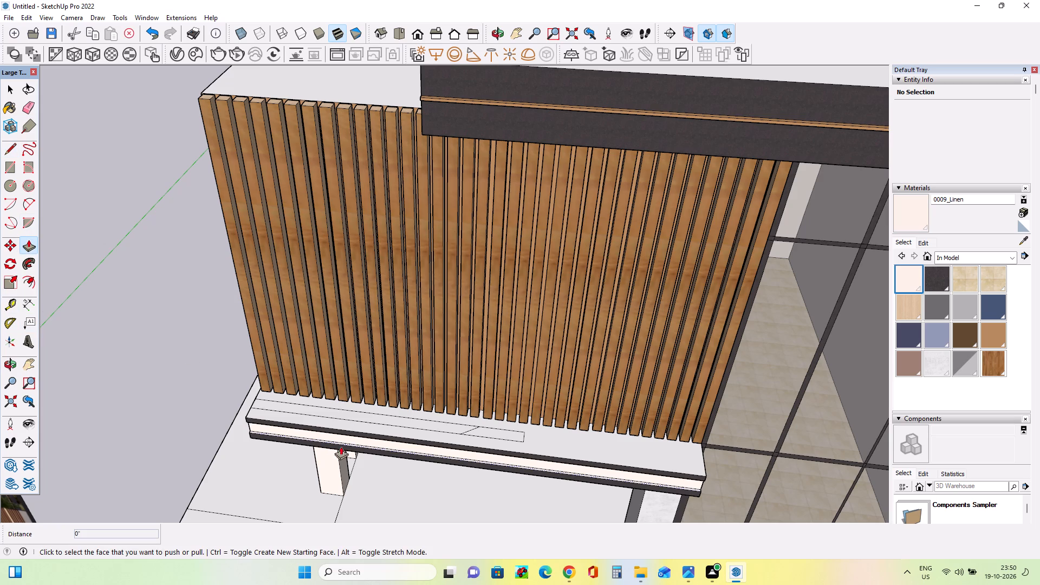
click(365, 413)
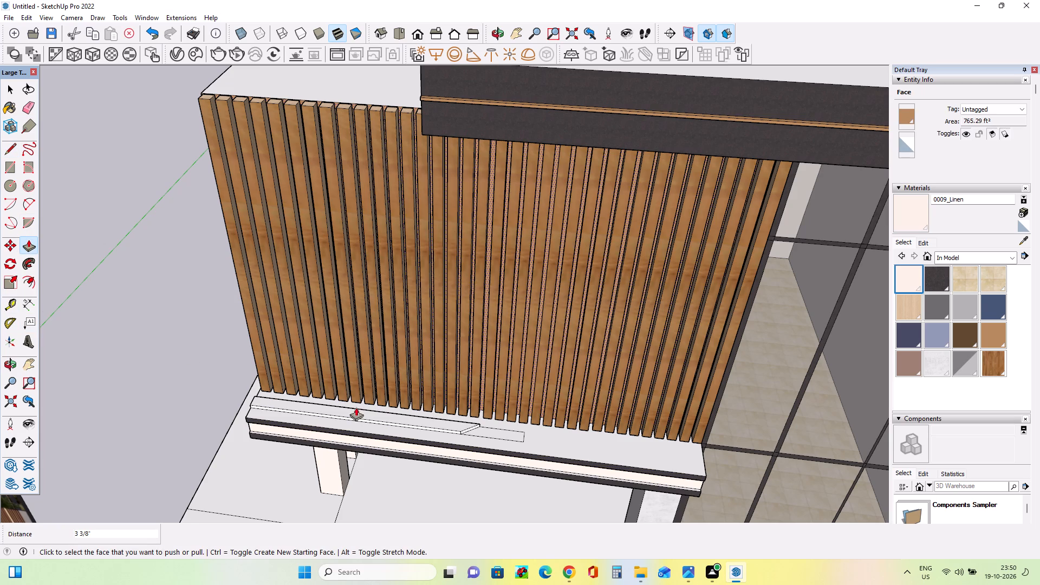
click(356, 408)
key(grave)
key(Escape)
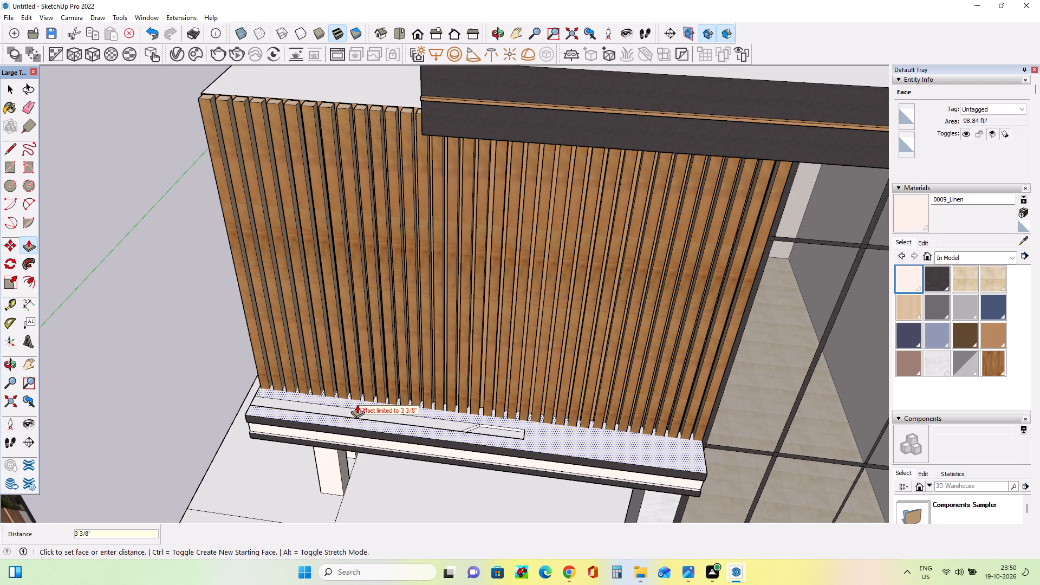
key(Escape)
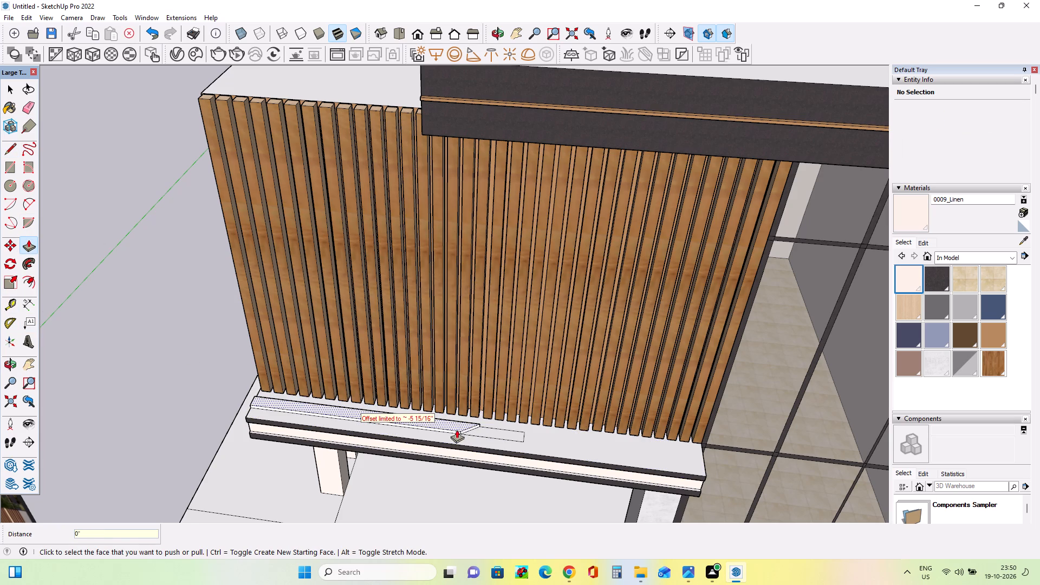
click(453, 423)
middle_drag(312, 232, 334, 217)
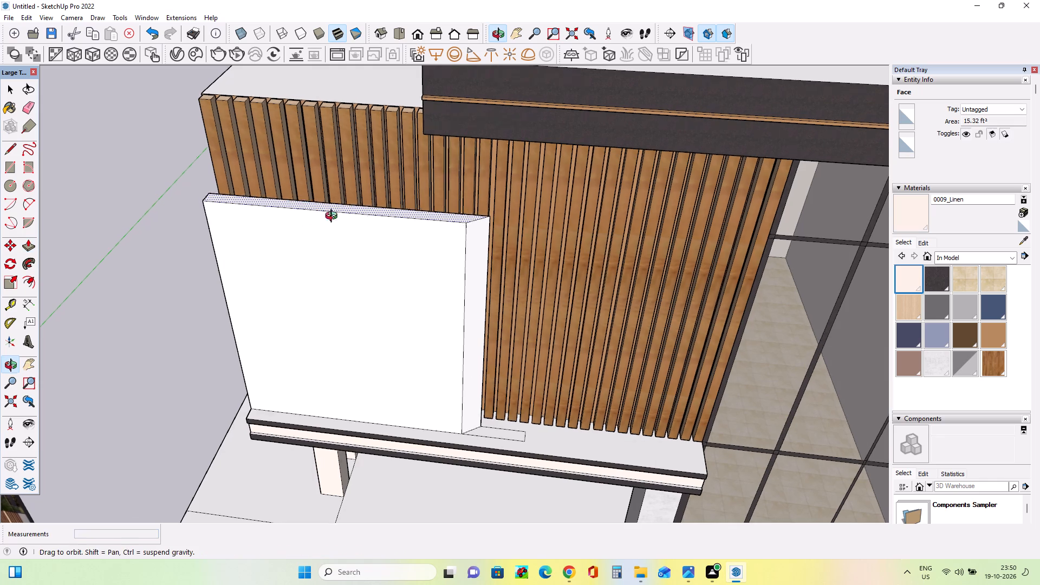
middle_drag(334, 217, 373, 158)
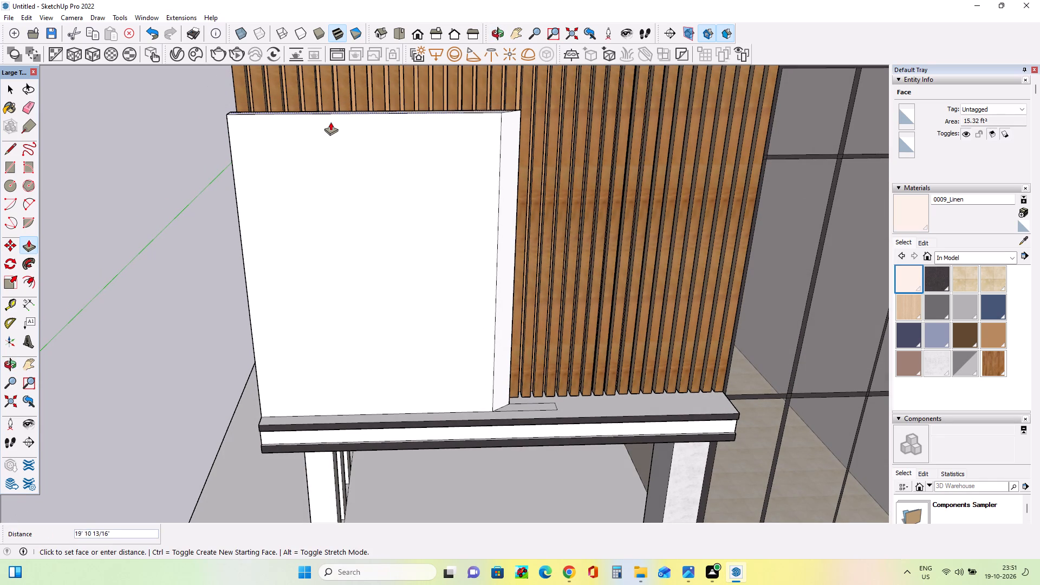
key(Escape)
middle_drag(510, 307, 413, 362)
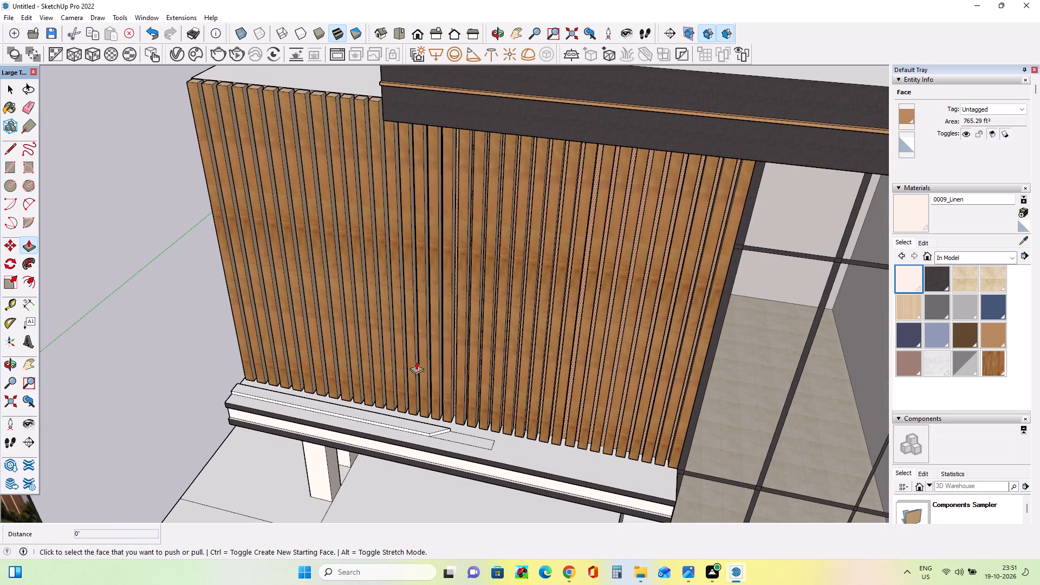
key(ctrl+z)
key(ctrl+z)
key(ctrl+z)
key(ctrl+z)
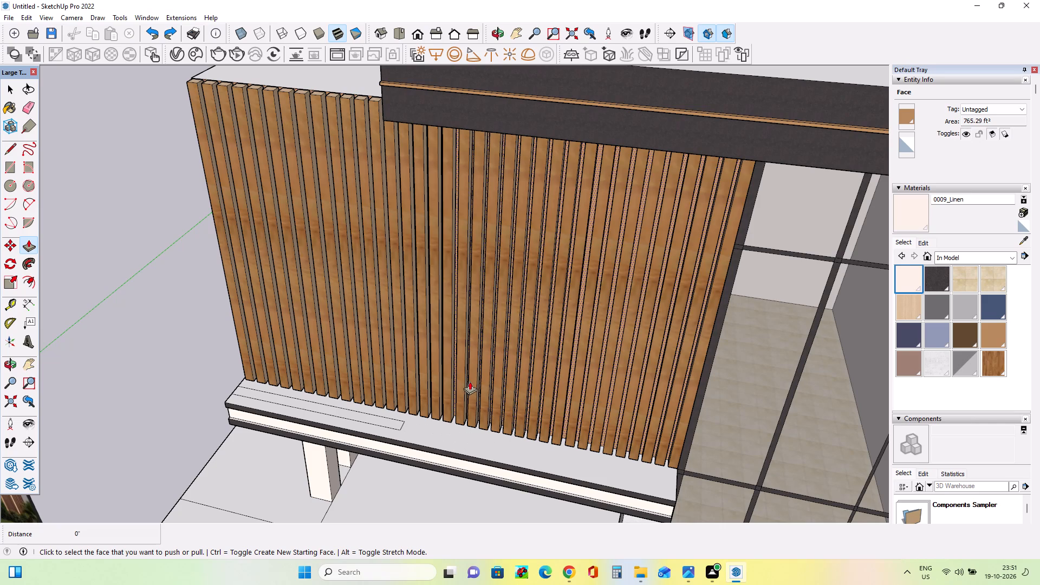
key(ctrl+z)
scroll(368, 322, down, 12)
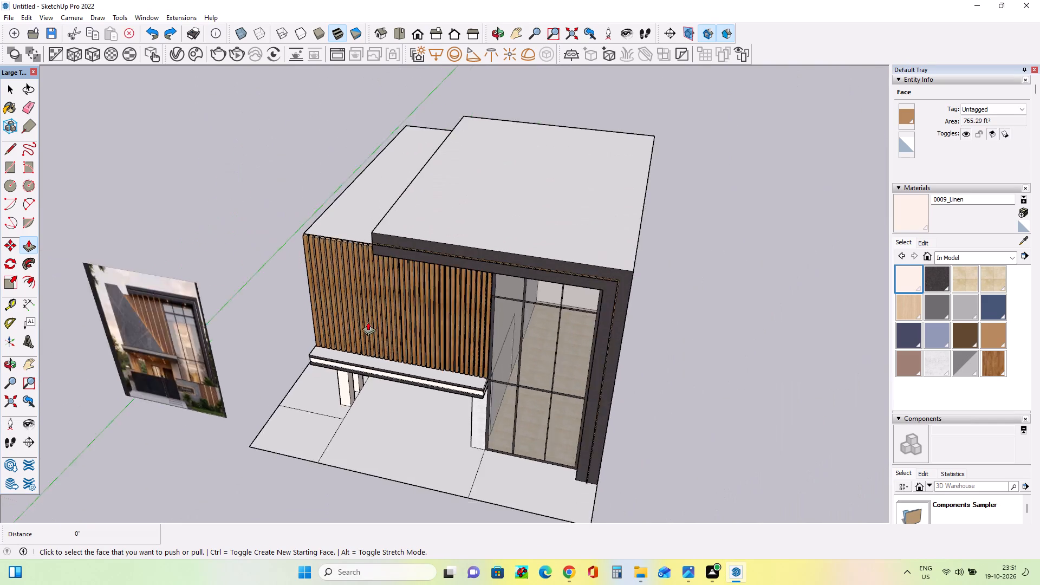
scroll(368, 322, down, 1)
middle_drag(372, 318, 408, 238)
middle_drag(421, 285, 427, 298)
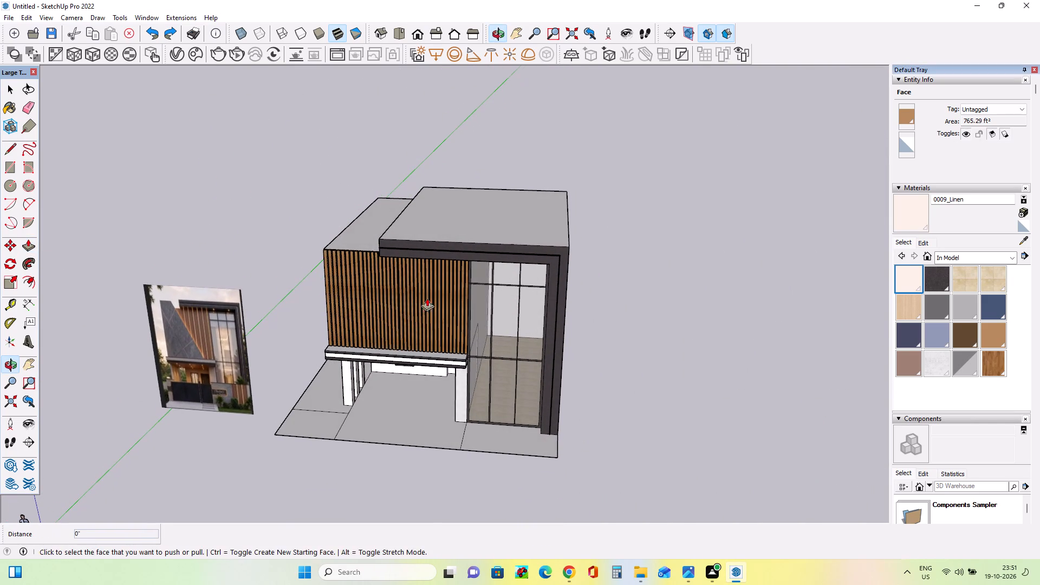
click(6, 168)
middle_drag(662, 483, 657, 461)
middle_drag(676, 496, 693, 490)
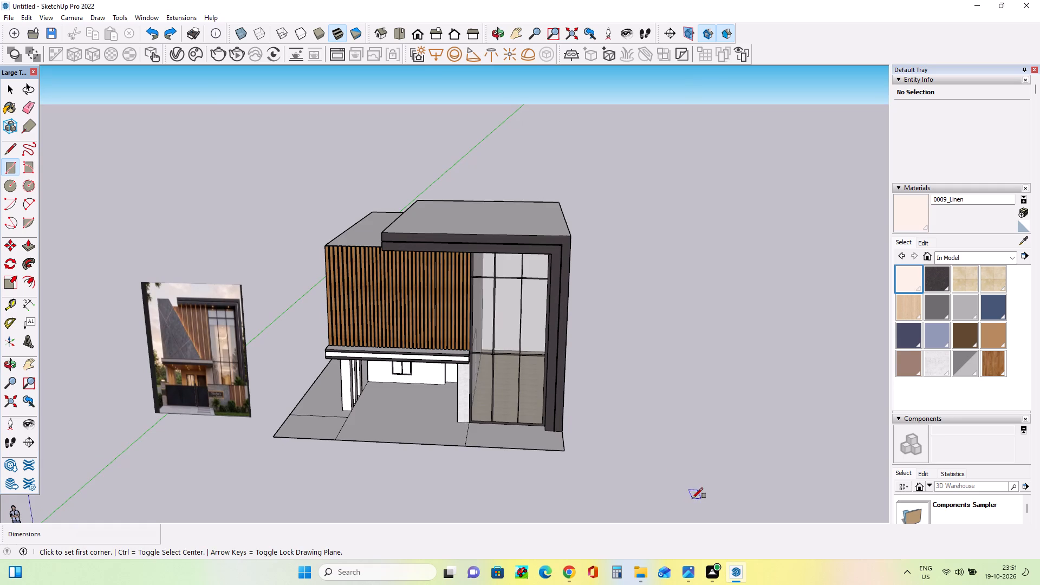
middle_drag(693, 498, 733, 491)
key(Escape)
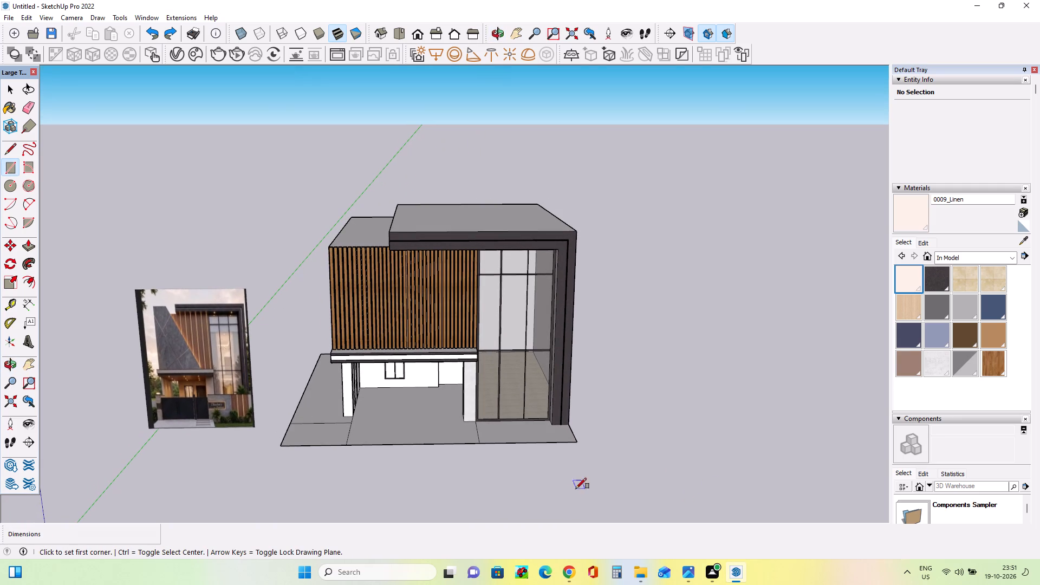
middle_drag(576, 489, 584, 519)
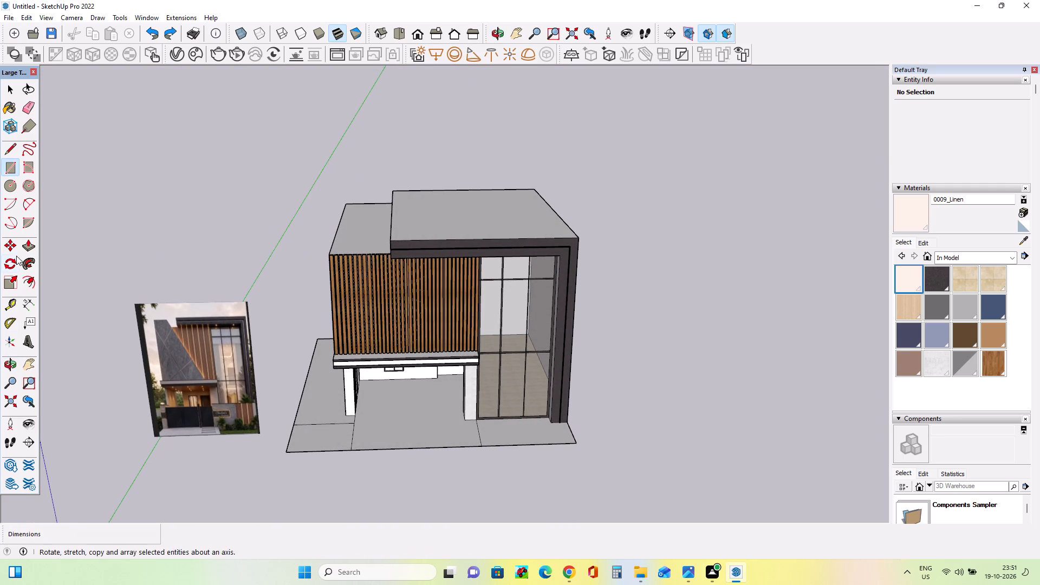
Undo the previous change and Push/Pull the upper roof's side face 3' 1 13/16" outward over the lower roof.
key(ctrl+z)
middle_drag(446, 419, 468, 527)
middle_drag(346, 368, 435, 359)
scroll(404, 259, up, 3)
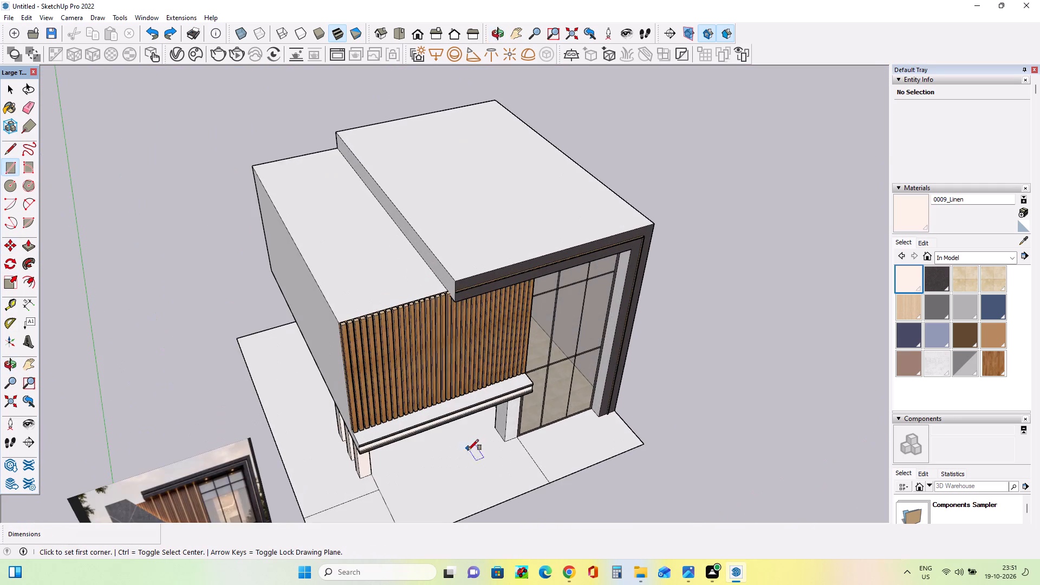
middle_drag(469, 450, 635, 428)
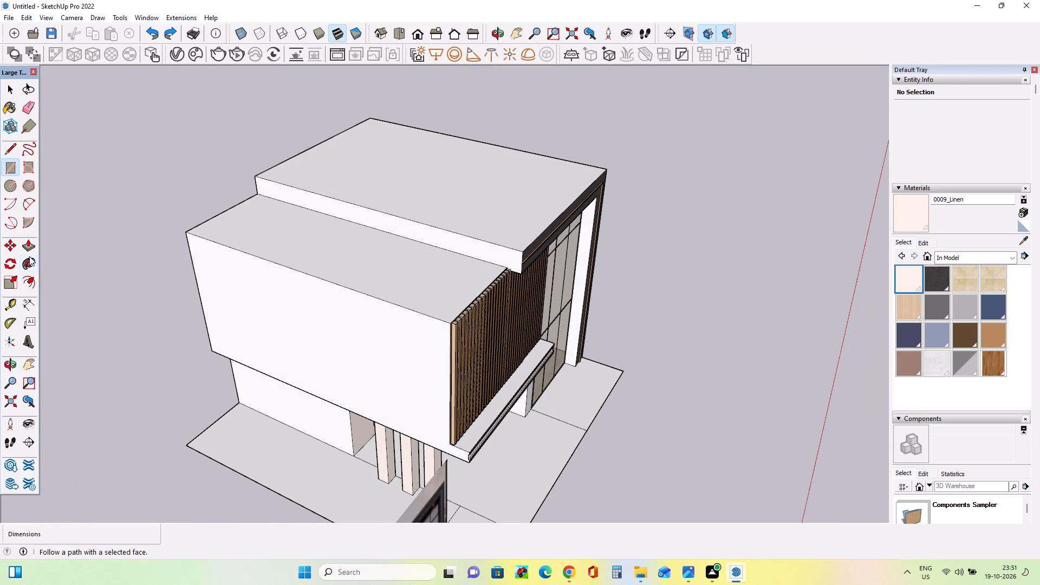
click(29, 243)
click(498, 258)
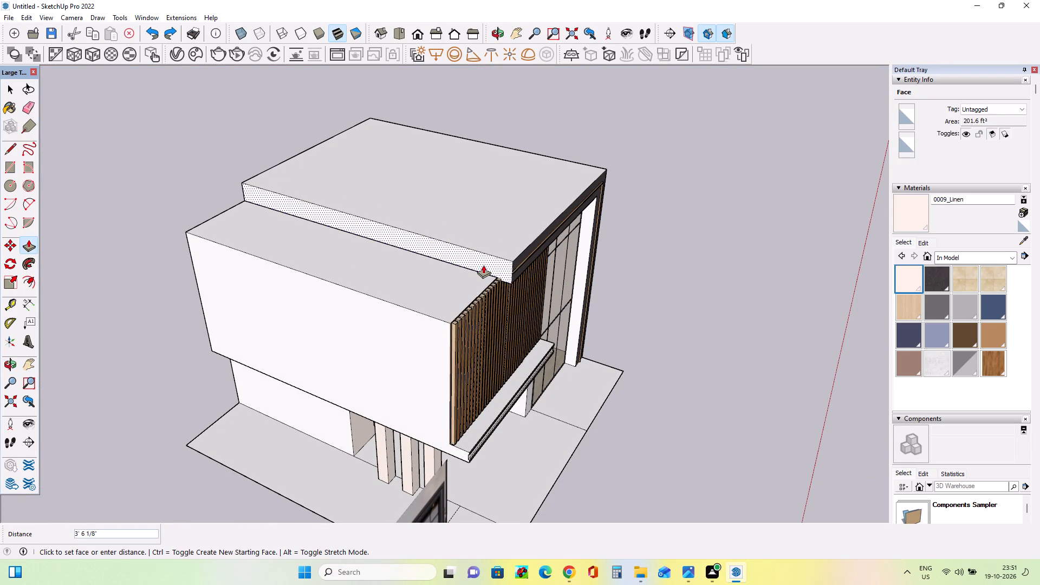
click(485, 263)
Draw a rectangle about 1' 3 1/8" by 18' 4 1/2" on the canopy top, starting at its end away from the glazing.
middle_drag(623, 372, 404, 269)
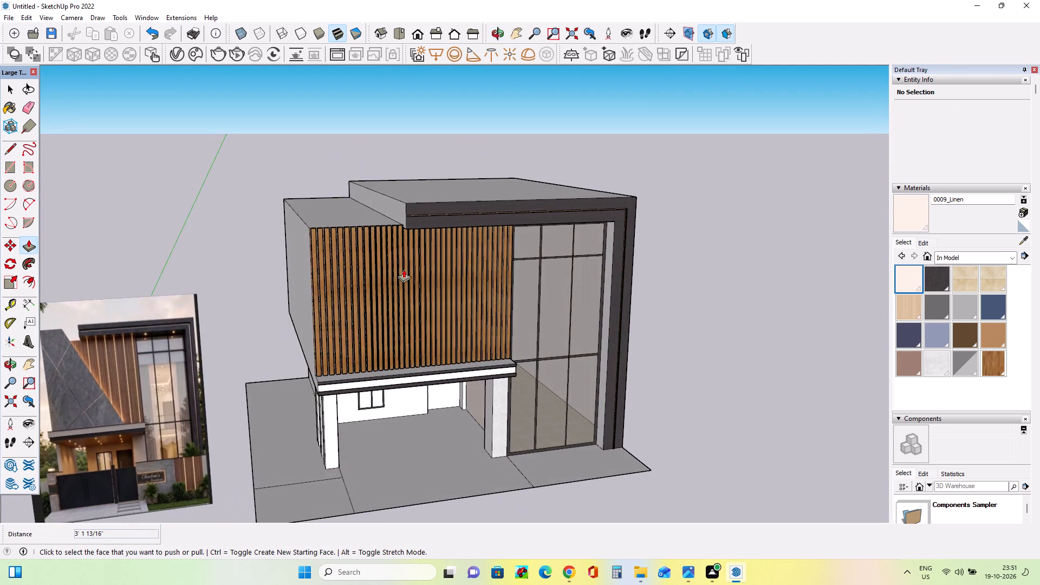
scroll(404, 269, down, 3)
middle_drag(411, 341, 421, 398)
click(9, 164)
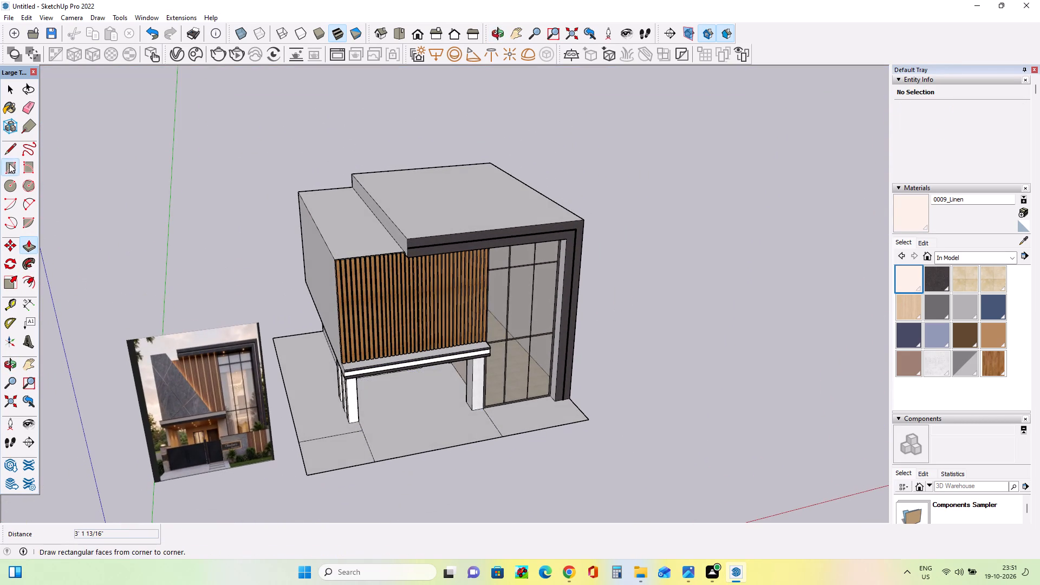
middle_drag(300, 430, 318, 473)
scroll(361, 369, up, 10)
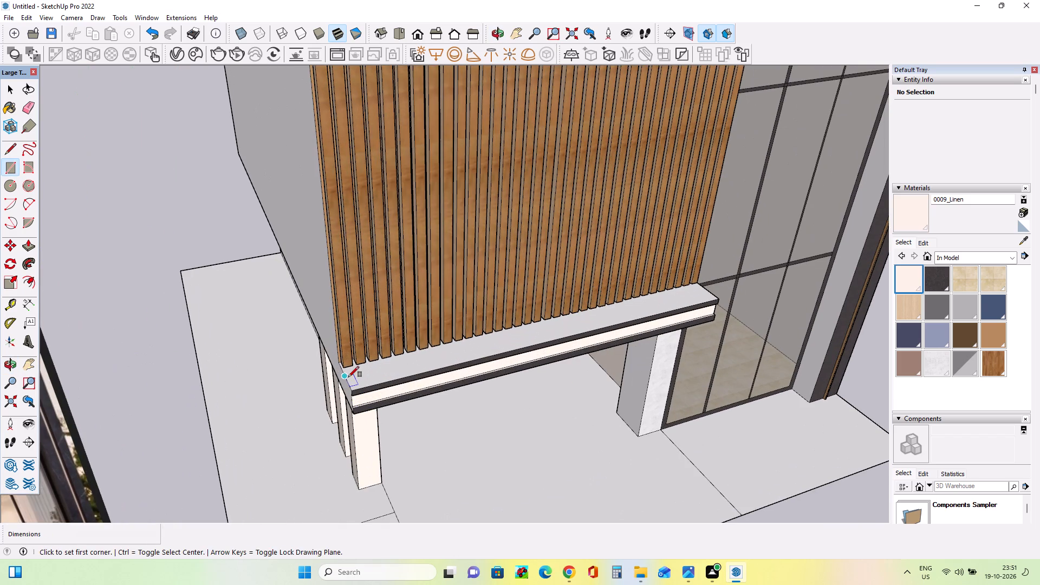
click(349, 378)
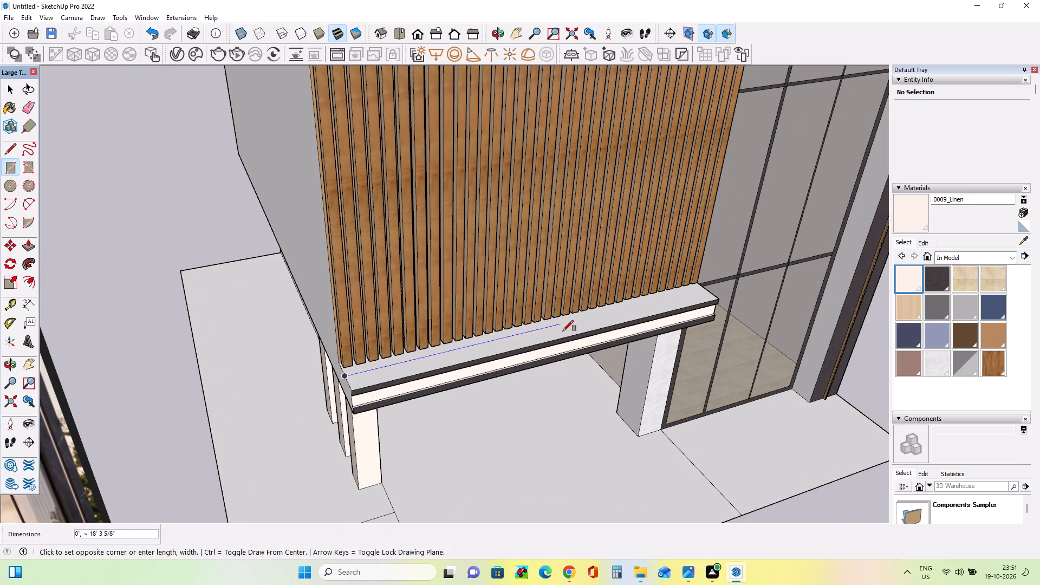
scroll(563, 331, up, 3)
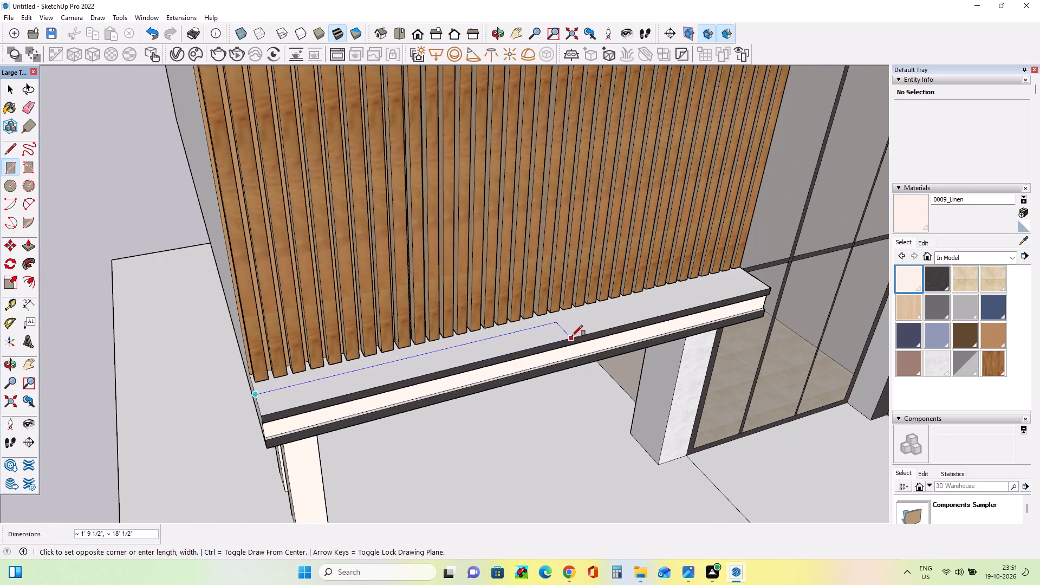
click(572, 332)
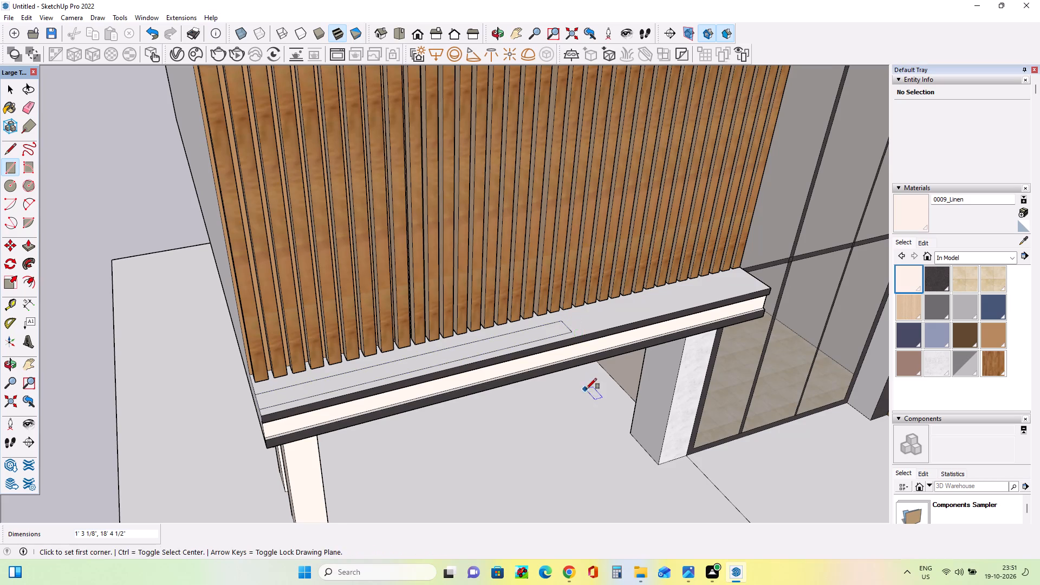
Push/Pull the new canopy rectangle up about 23' 5 3/4" to form a wall panel in front of the slats.
middle_drag(586, 394, 583, 418)
click(31, 243)
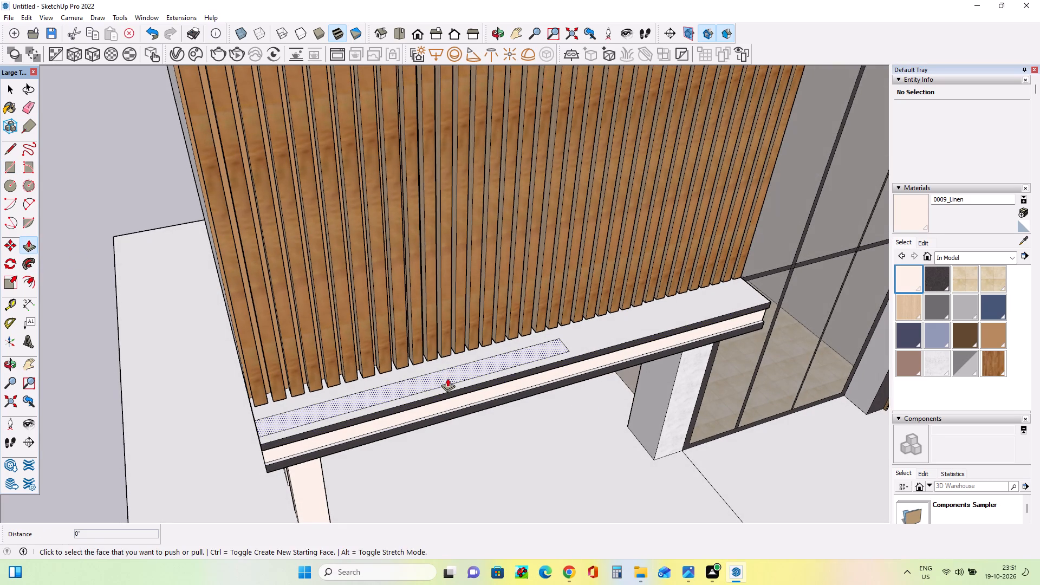
click(447, 378)
scroll(417, 244, down, 1)
scroll(417, 244, up, 1)
scroll(417, 244, down, 9)
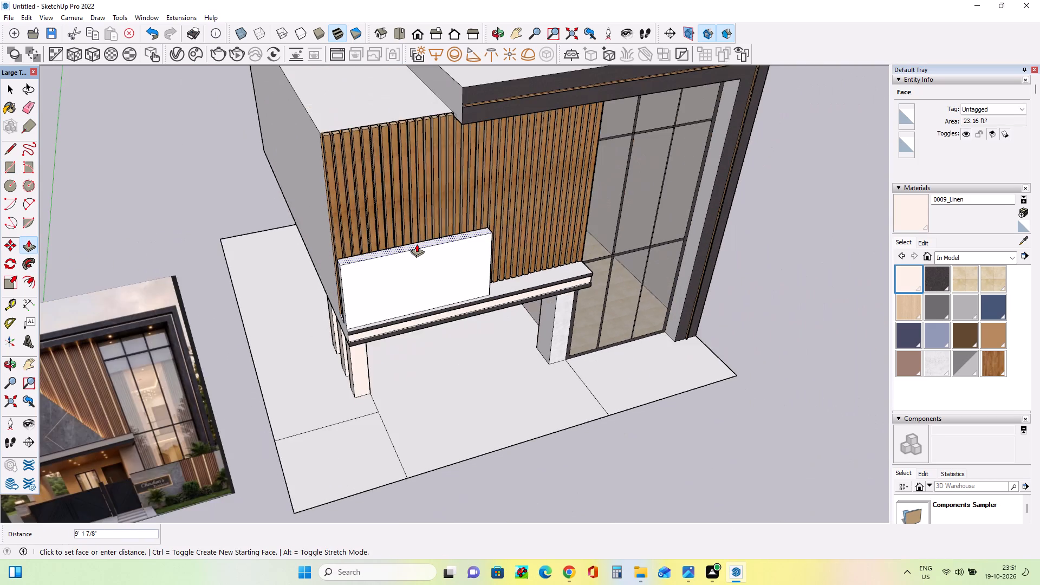
scroll(417, 244, down, 3)
click(403, 123)
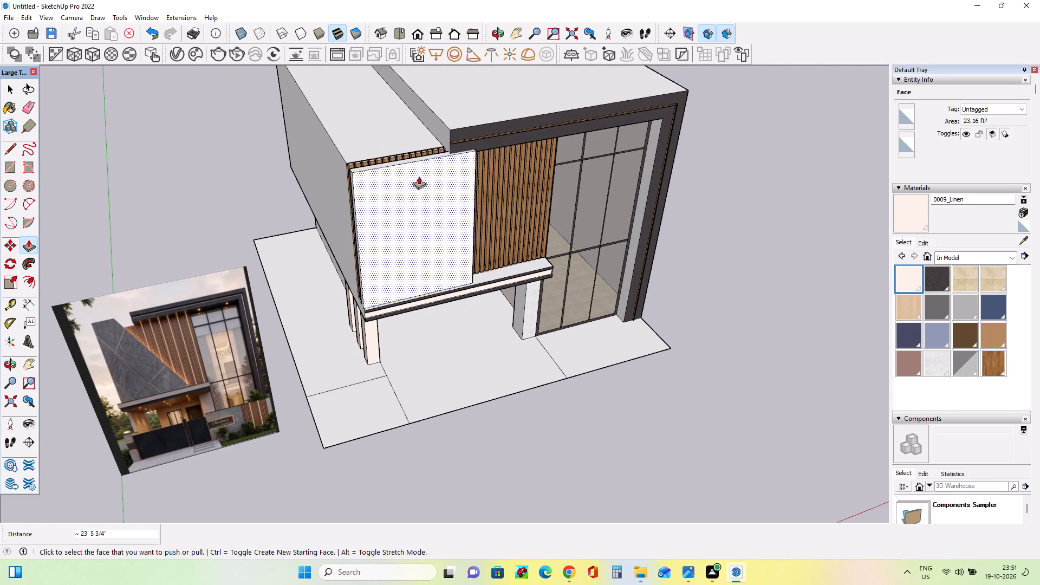
Push/Pull the wall panel's slat-facing back face 9 15/16" inward to thin the panel.
middle_drag(458, 224, 779, 256)
scroll(436, 353, up, 3)
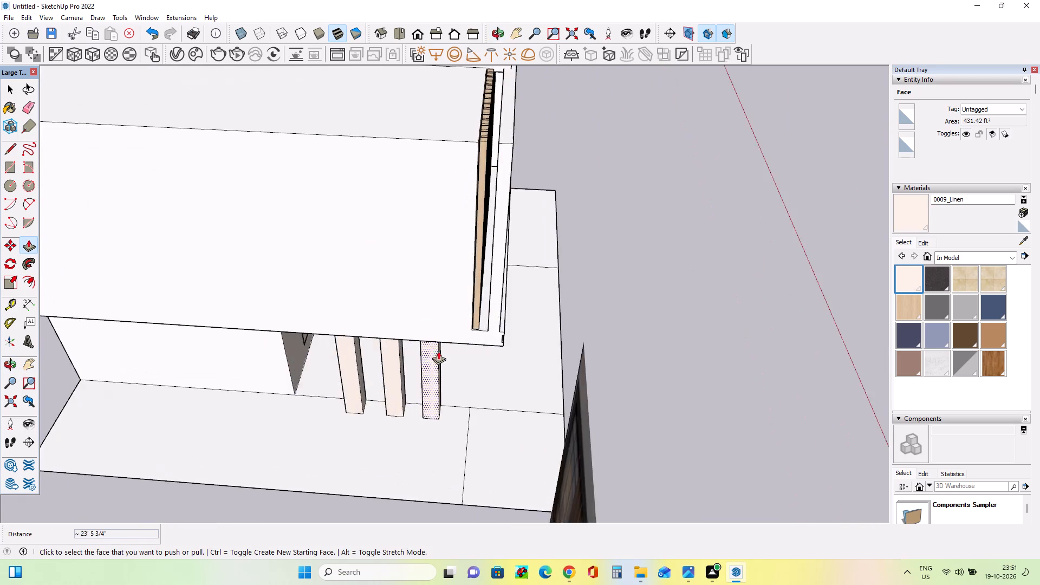
scroll(438, 351, up, 7)
middle_drag(537, 305, 587, 322)
click(582, 249)
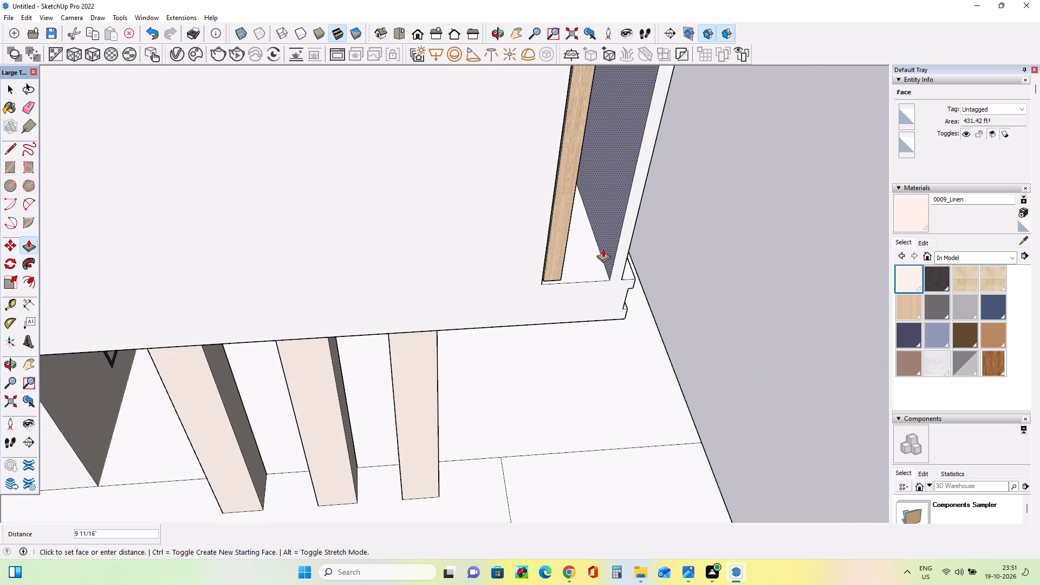
click(603, 249)
Push/Pull the wall panel's back face 1' 3 1/16" toward the slats to thicken the panel.
middle_drag(575, 375, 85, 388)
scroll(87, 387, down, 10)
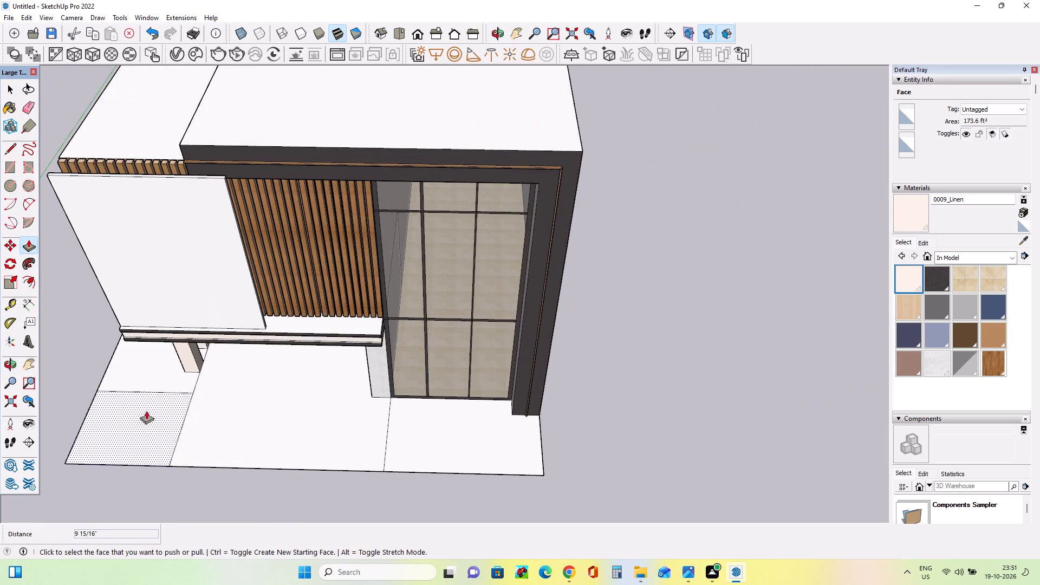
middle_drag(179, 411, 703, 246)
click(620, 333)
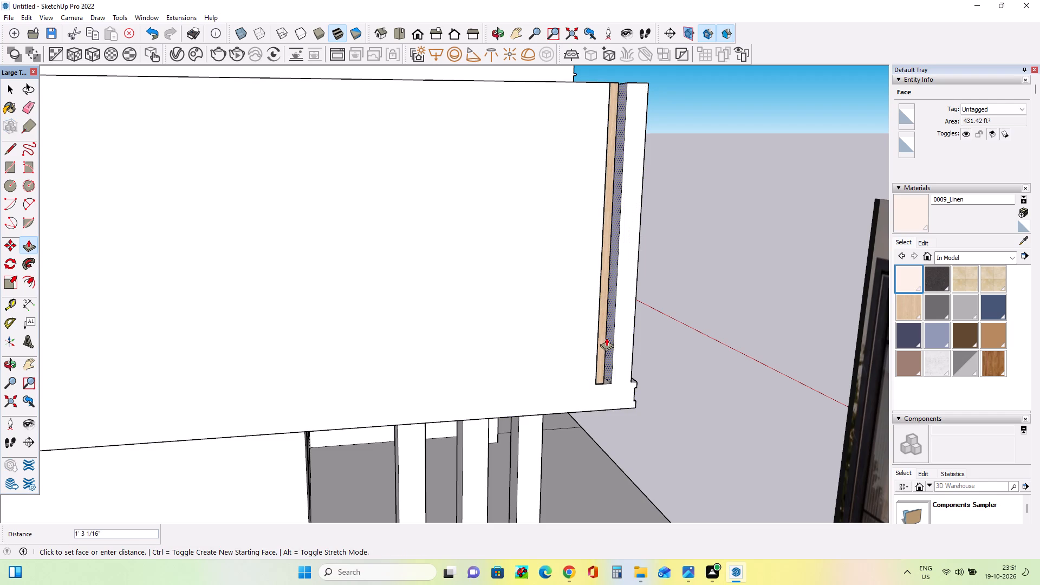
click(606, 337)
middle_drag(647, 383, 304, 425)
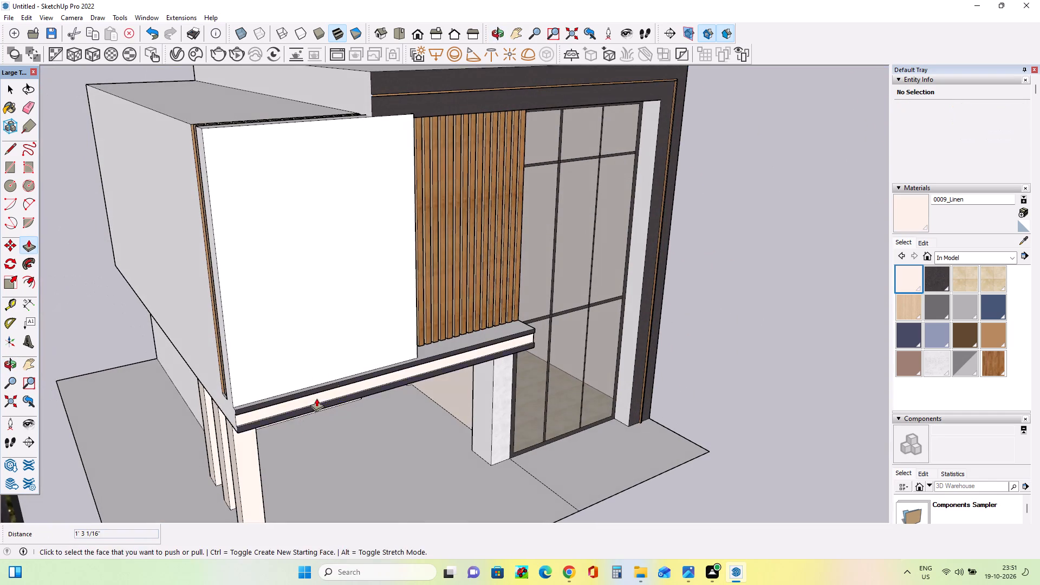
Push/Pull the wall panel's front face about 9 3/16" inward toward the slats to thin the panel.
click(352, 344)
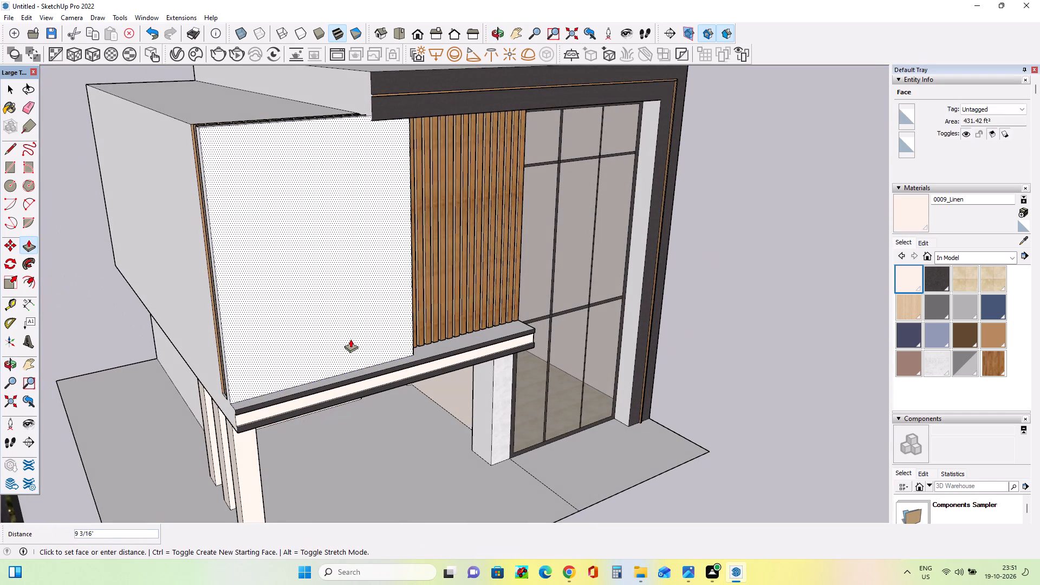
click(350, 339)
Push/Pull the wall panel's top face up about 1' 4 3/16".
middle_drag(392, 387, 477, 480)
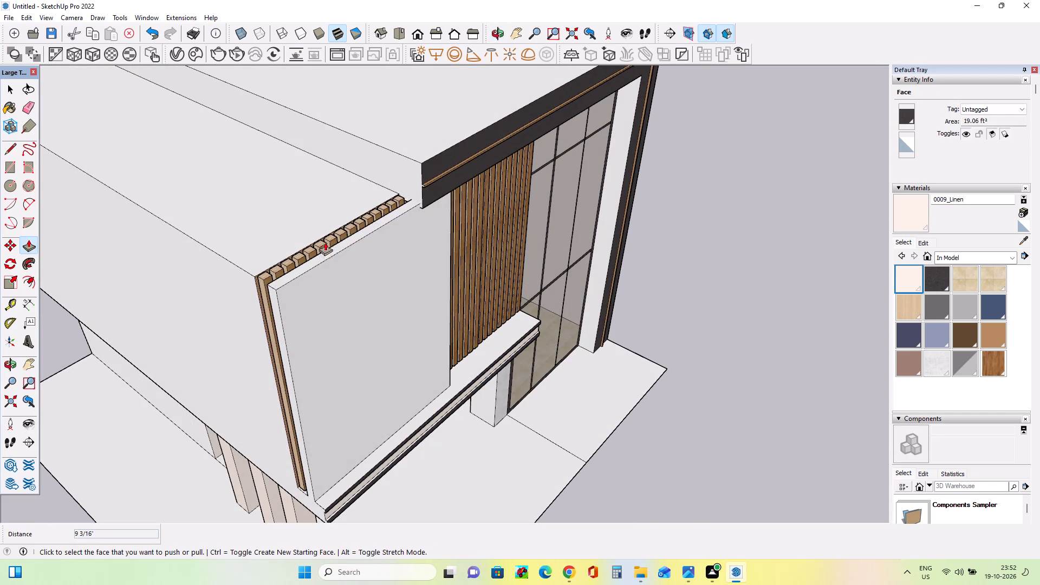
click(330, 252)
click(329, 237)
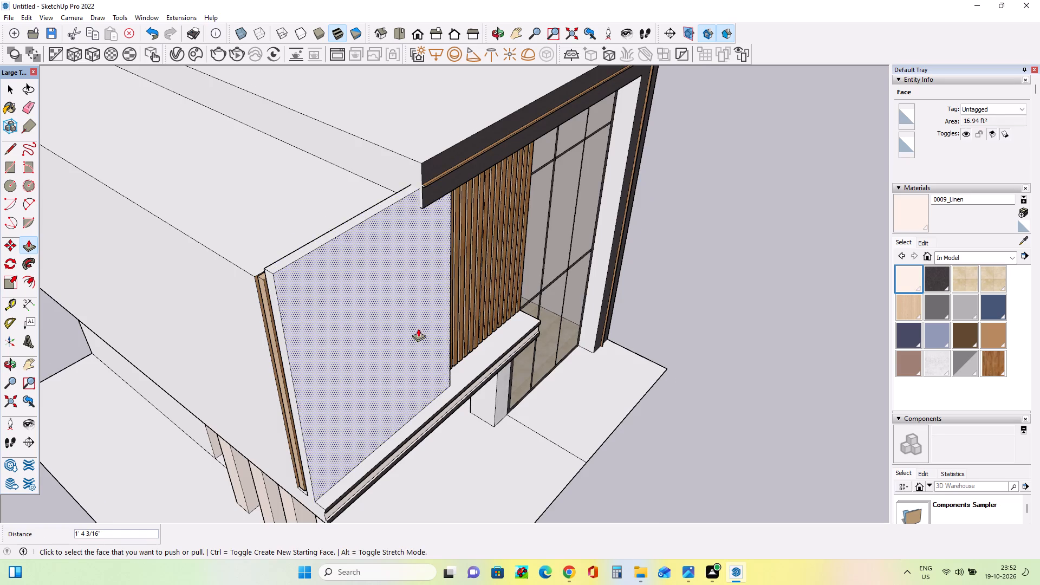
Push/Pull the wall panel's top face up a further 11 15/16" above the lower roof.
middle_drag(418, 328, 322, 326)
middle_click(309, 287)
scroll(306, 285, down, 9)
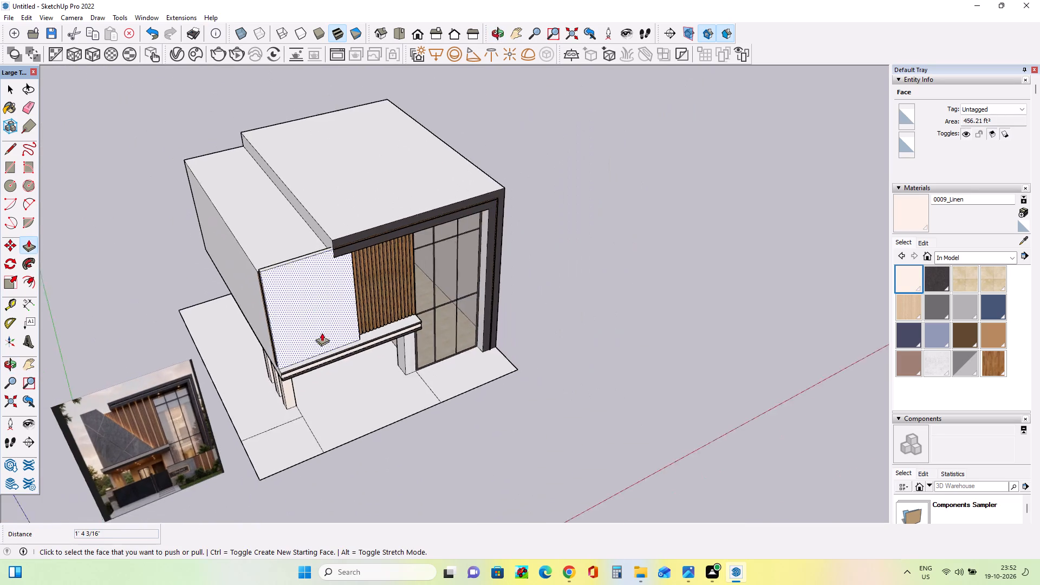
scroll(322, 333, up, 1)
scroll(322, 333, down, 2)
middle_drag(355, 398, 294, 279)
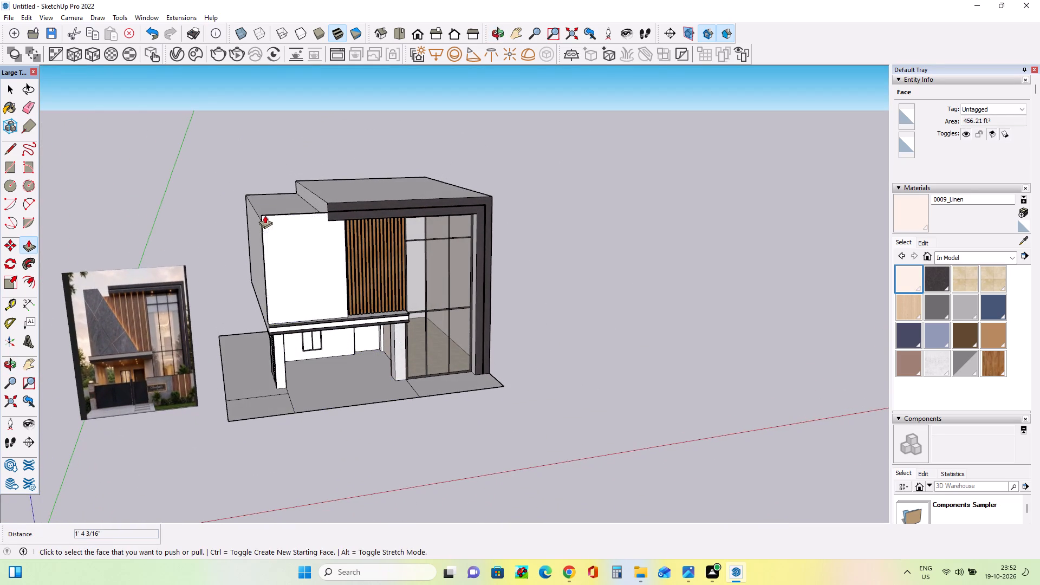
scroll(266, 227, up, 4)
middle_drag(291, 234, 389, 320)
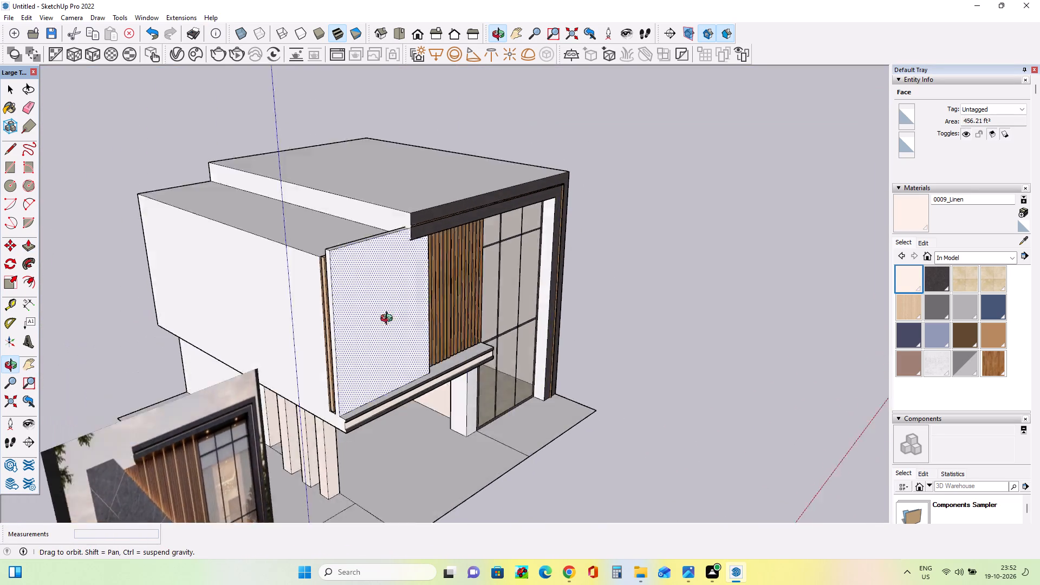
middle_drag(389, 320, 371, 330)
scroll(327, 266, up, 6)
click(335, 272)
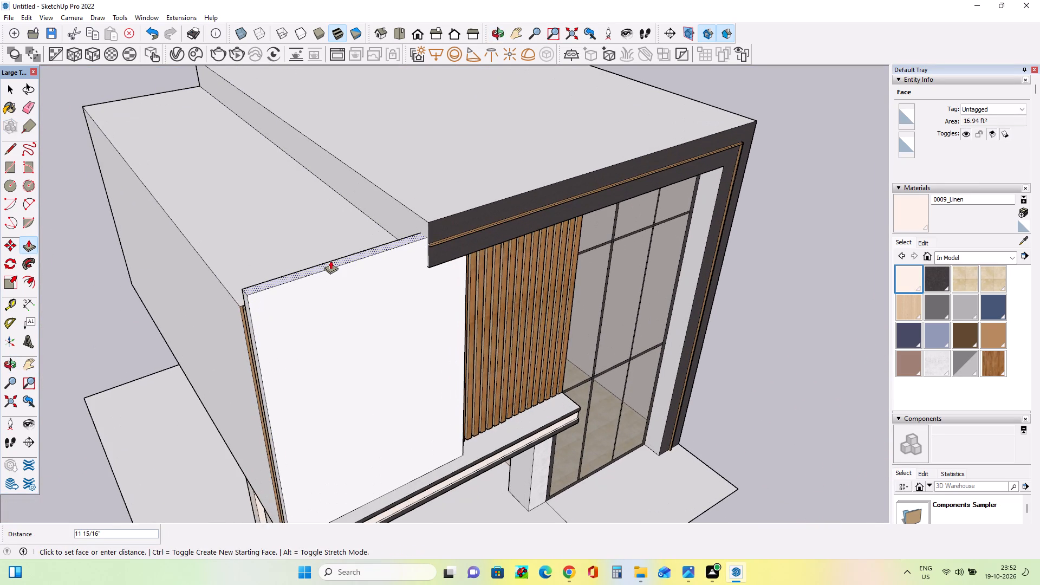
click(330, 261)
Draw a diagonal line about 28' 5 7/8" across the panel's front, from its lower corner beside the slats to its top edge.
scroll(385, 325, down, 8)
middle_drag(410, 374, 311, 275)
scroll(311, 275, down, 4)
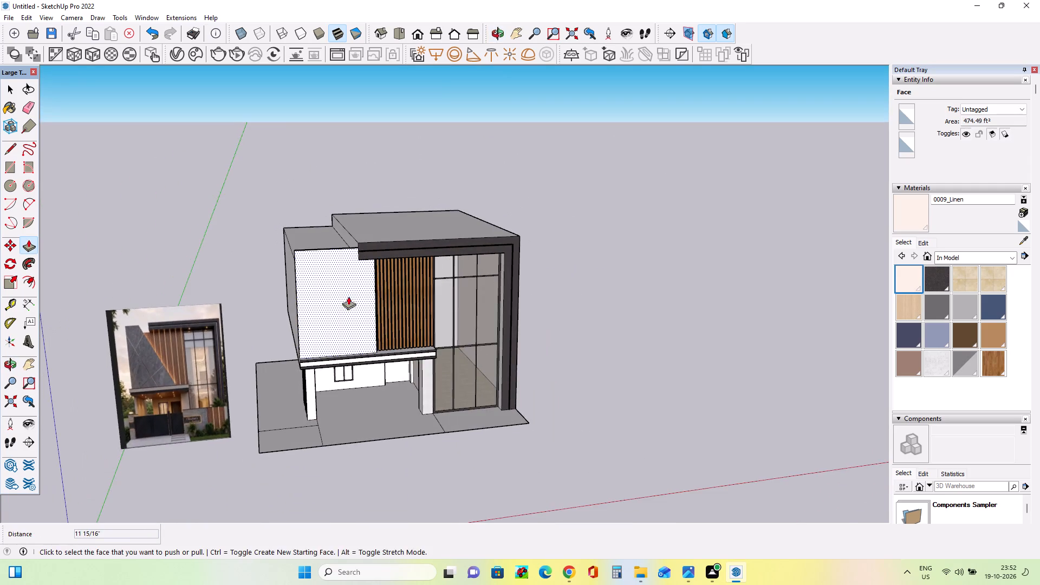
middle_drag(366, 308, 377, 322)
click(6, 149)
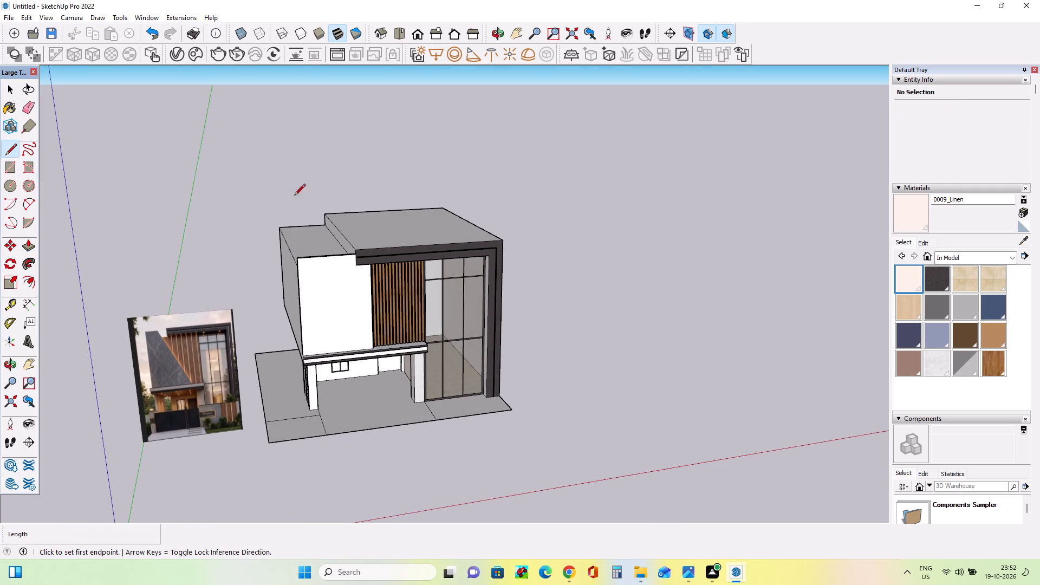
scroll(384, 353, up, 6)
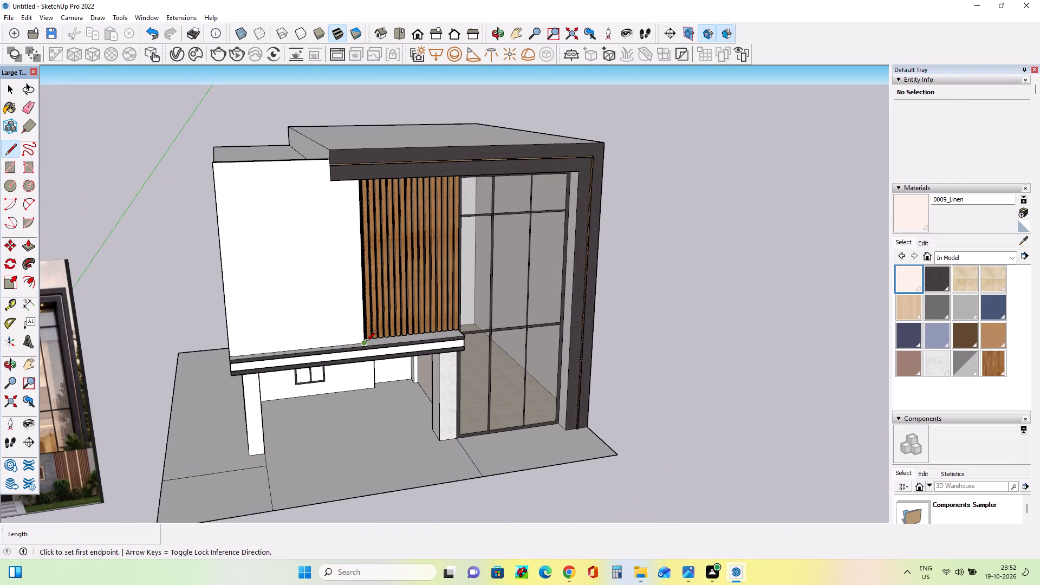
scroll(372, 344, down, 3)
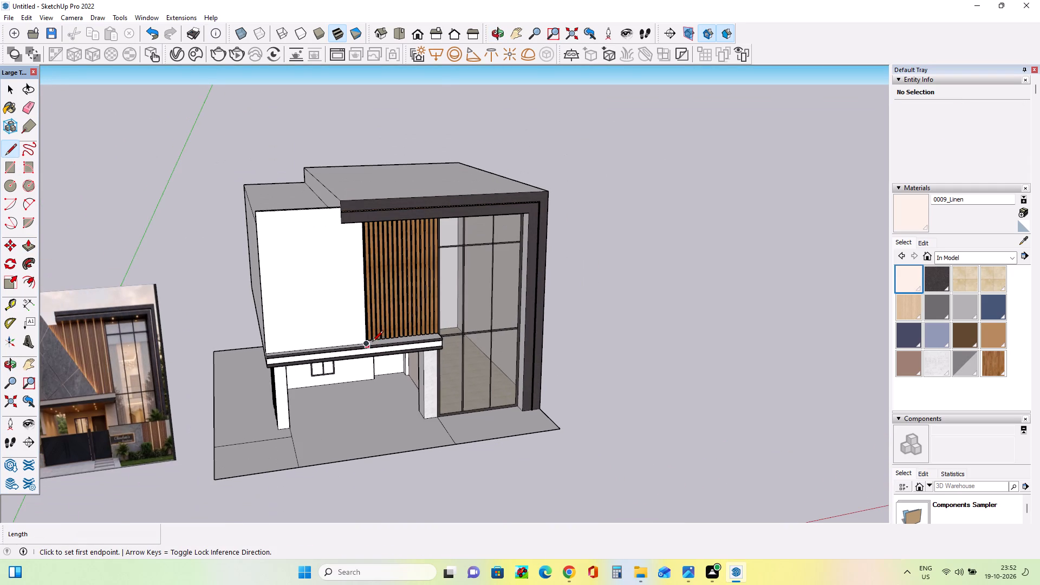
click(368, 339)
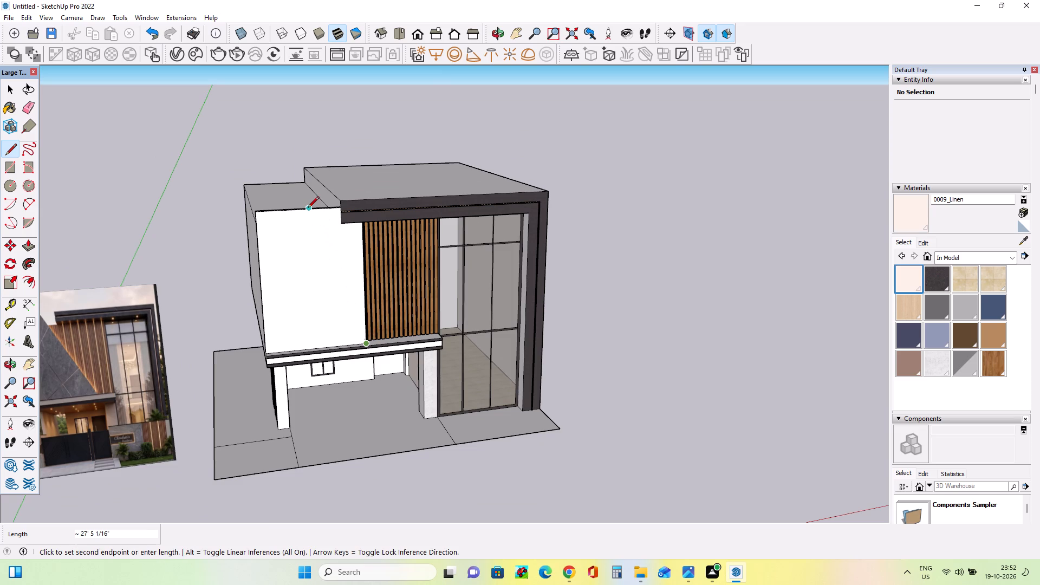
scroll(308, 210, down, 3)
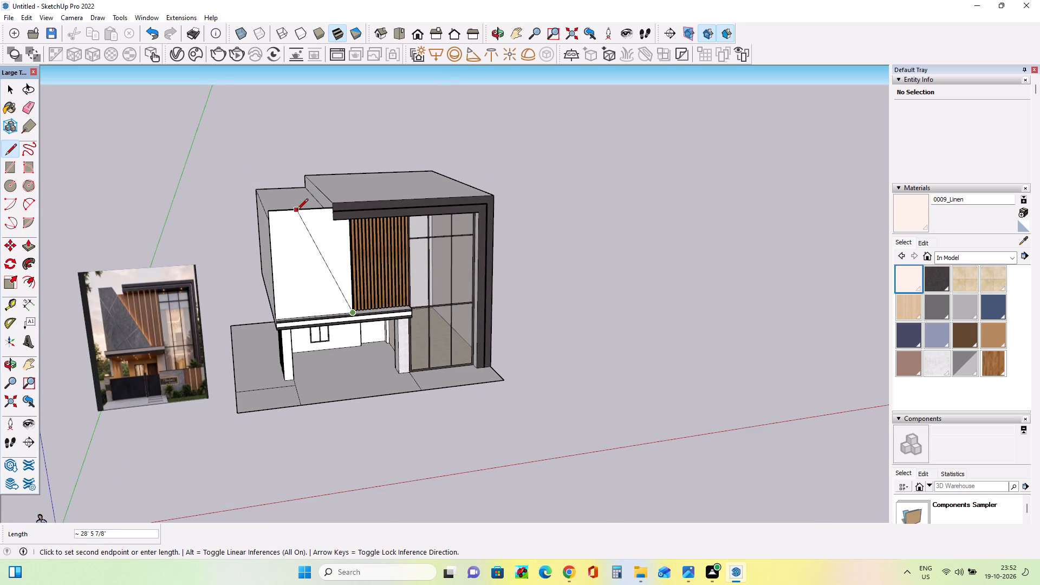
click(297, 211)
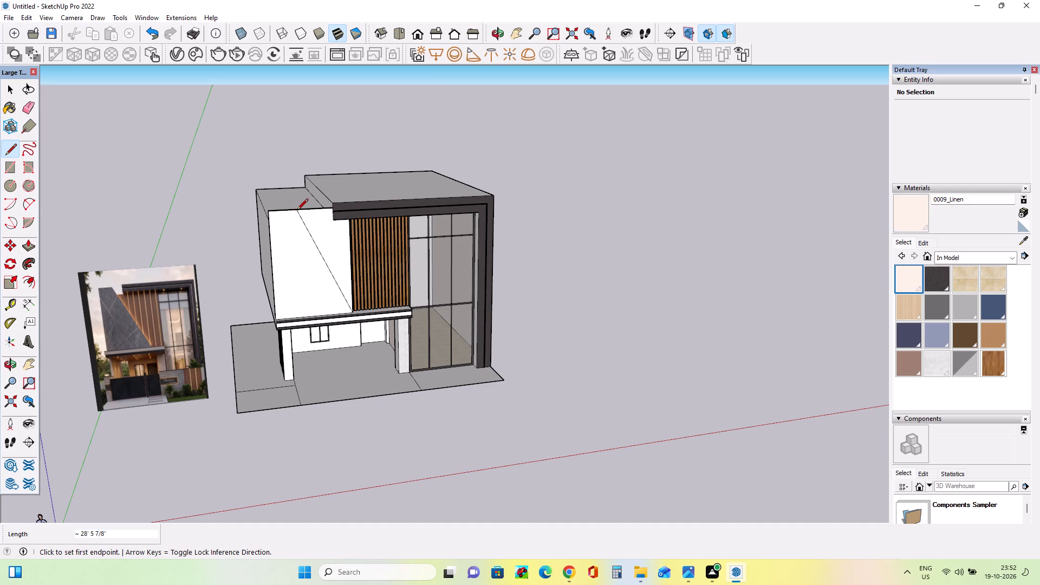
click(355, 313)
middle_drag(392, 363, 395, 425)
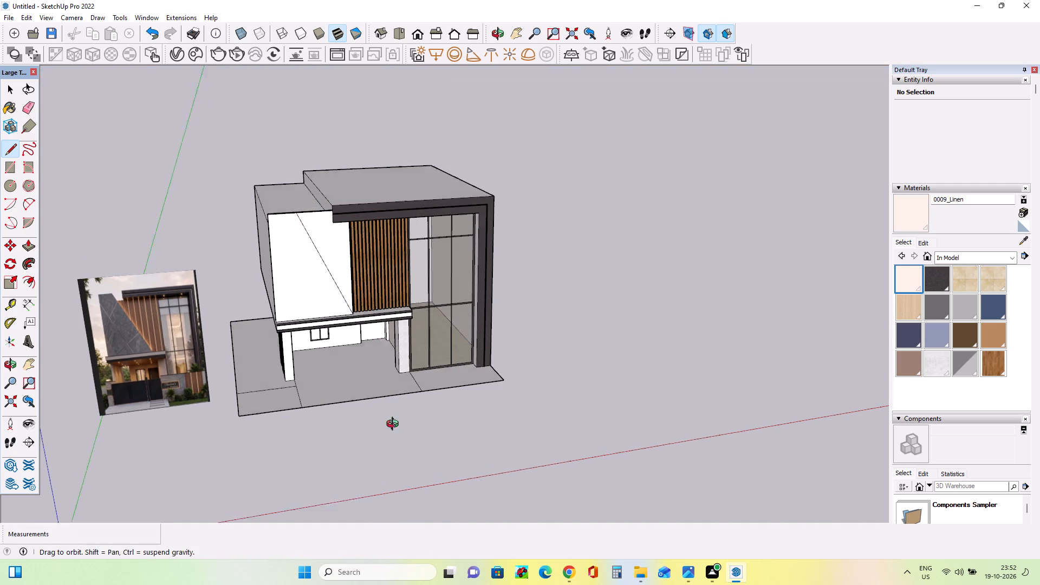
middle_drag(395, 425, 389, 446)
scroll(349, 334, up, 14)
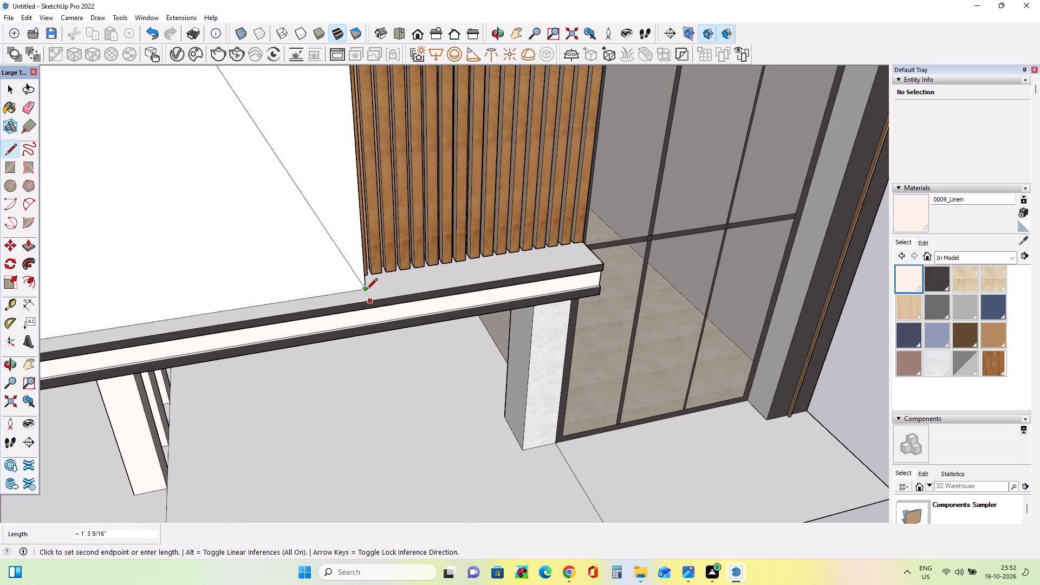
click(366, 290)
Push/Pull the triangular part beside the slats back about 11 1/16" through the panel to cut it away.
scroll(412, 342, down, 7)
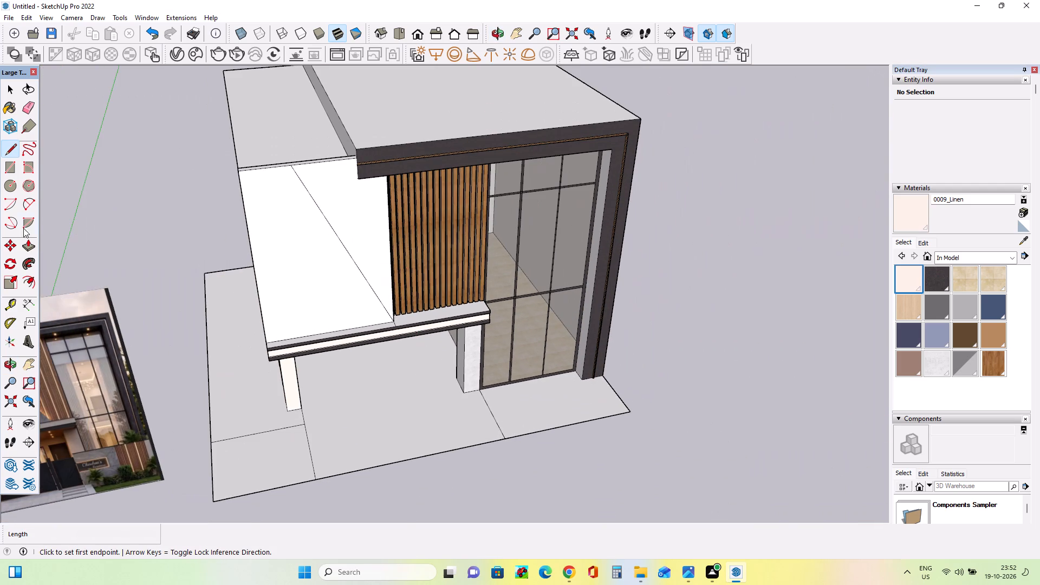
click(31, 250)
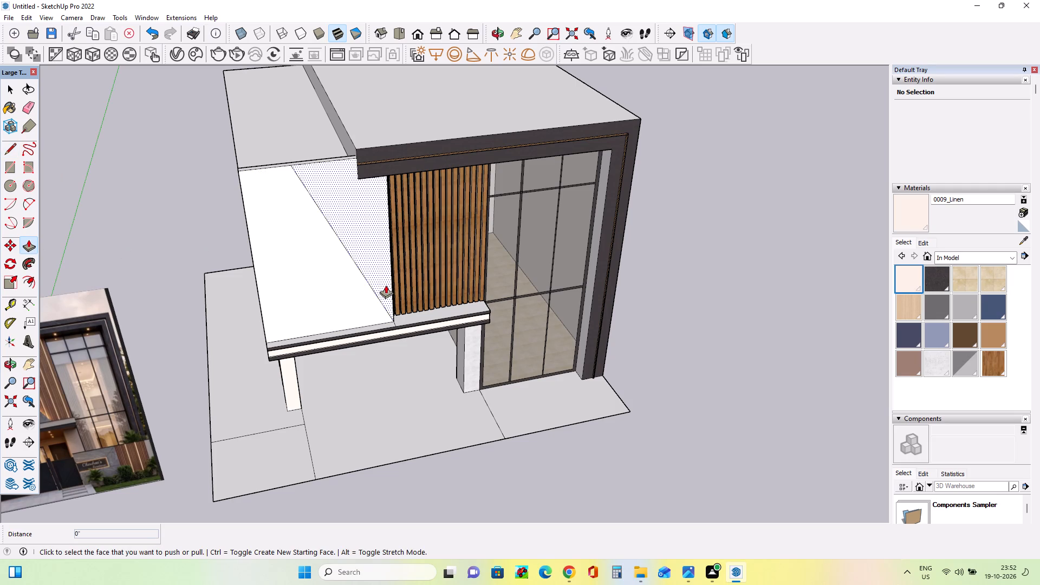
click(386, 284)
click(380, 274)
Push/Pull the panel's slanted edge face outward toward the glazing by about 1' 1 15/16".
middle_drag(442, 319, 438, 291)
scroll(438, 291, down, 6)
middle_drag(427, 324, 404, 245)
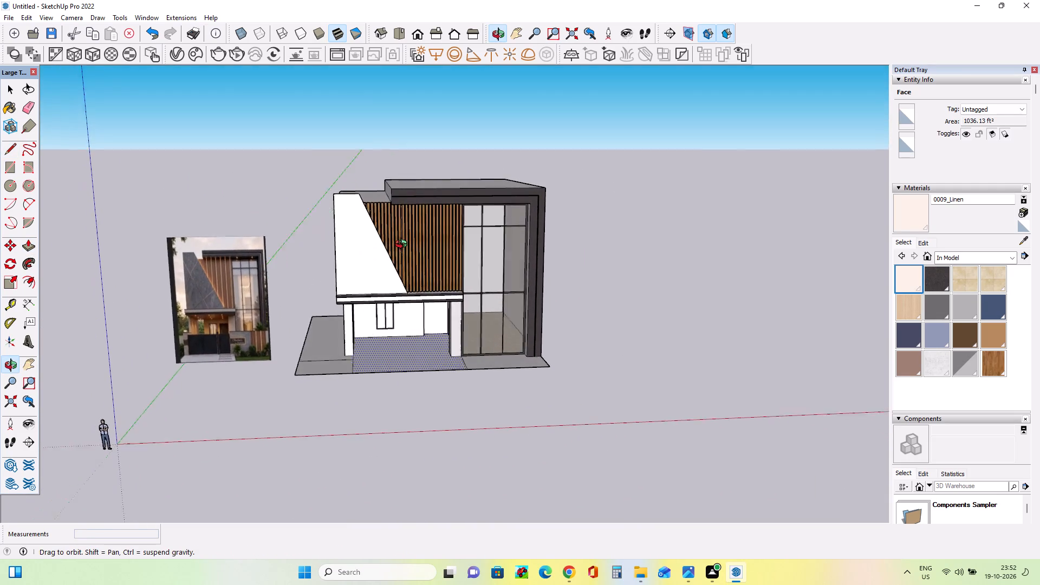
middle_drag(404, 245, 445, 274)
scroll(333, 240, up, 5)
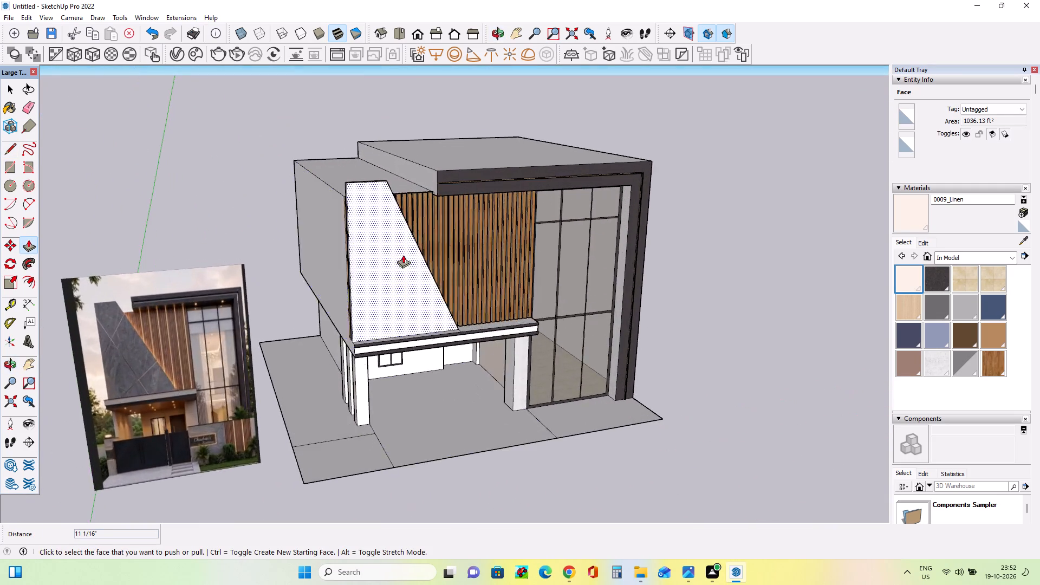
scroll(403, 255, up, 3)
middle_drag(589, 349, 219, 480)
scroll(350, 295, up, 4)
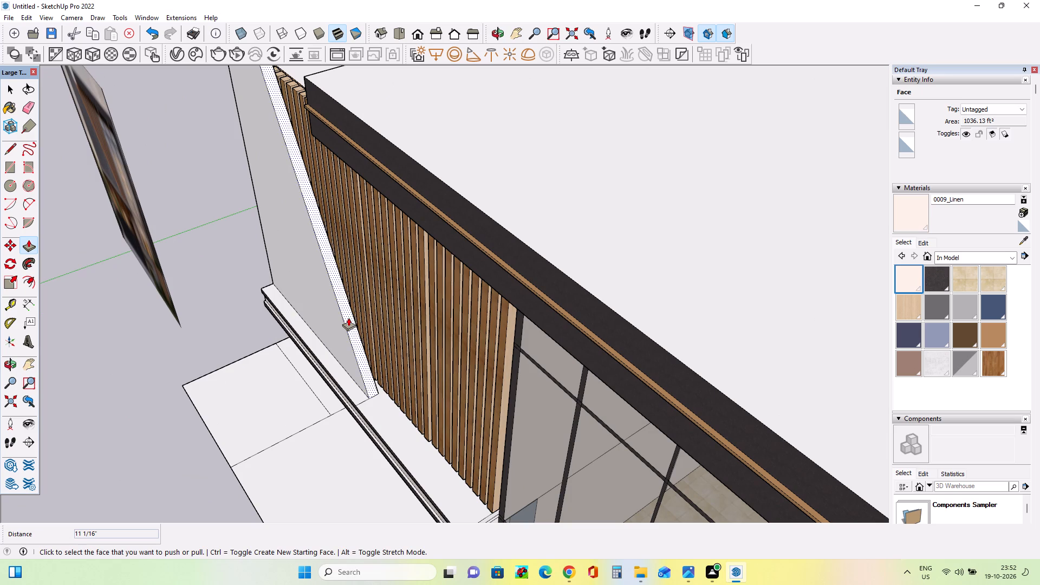
click(348, 317)
click(353, 323)
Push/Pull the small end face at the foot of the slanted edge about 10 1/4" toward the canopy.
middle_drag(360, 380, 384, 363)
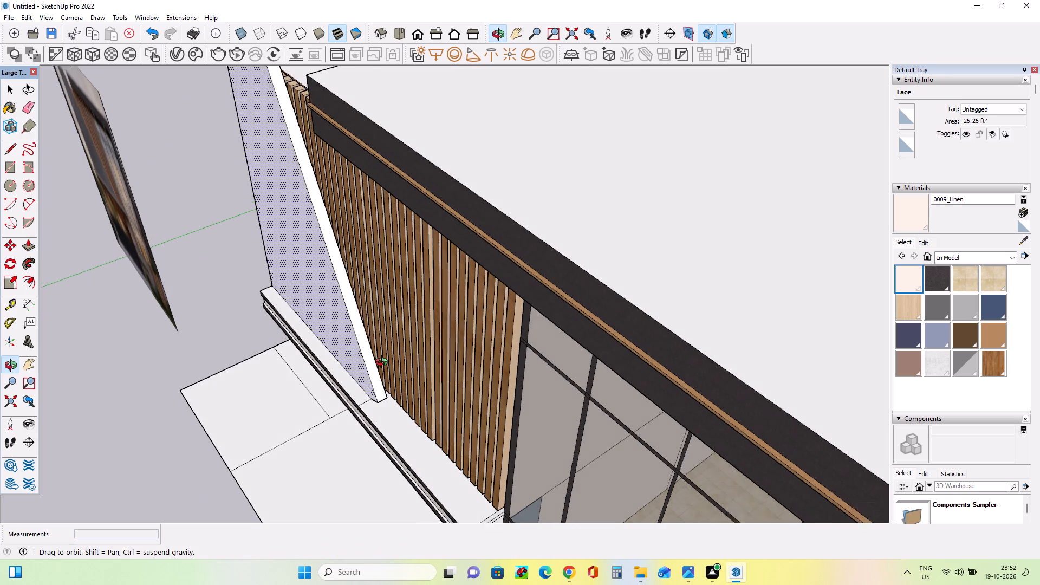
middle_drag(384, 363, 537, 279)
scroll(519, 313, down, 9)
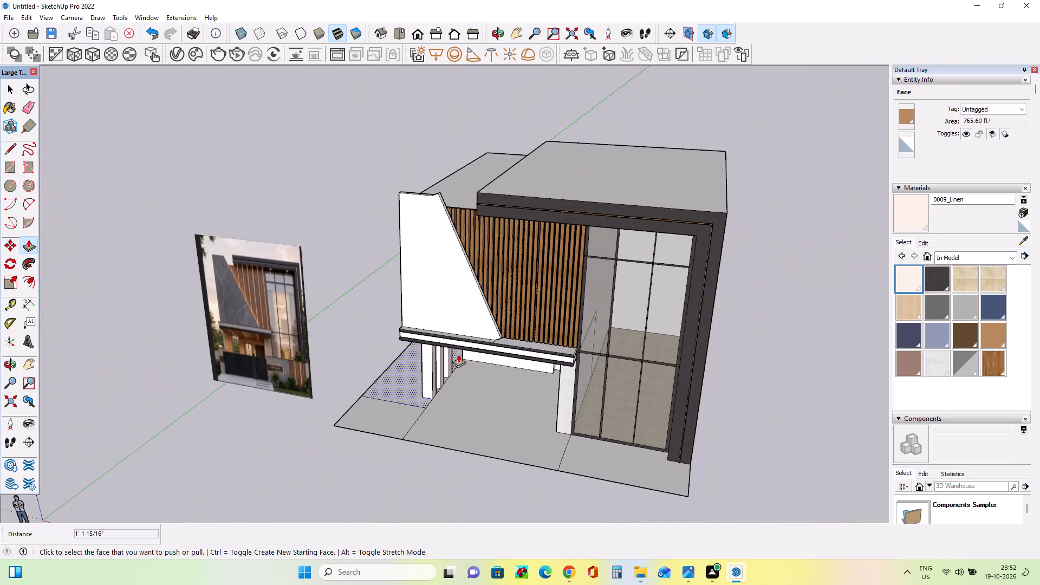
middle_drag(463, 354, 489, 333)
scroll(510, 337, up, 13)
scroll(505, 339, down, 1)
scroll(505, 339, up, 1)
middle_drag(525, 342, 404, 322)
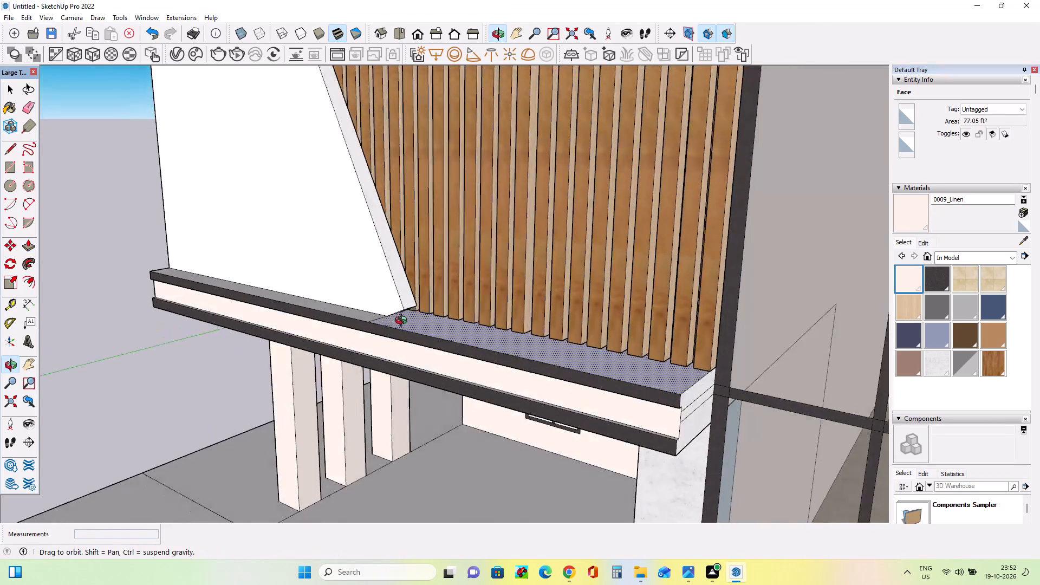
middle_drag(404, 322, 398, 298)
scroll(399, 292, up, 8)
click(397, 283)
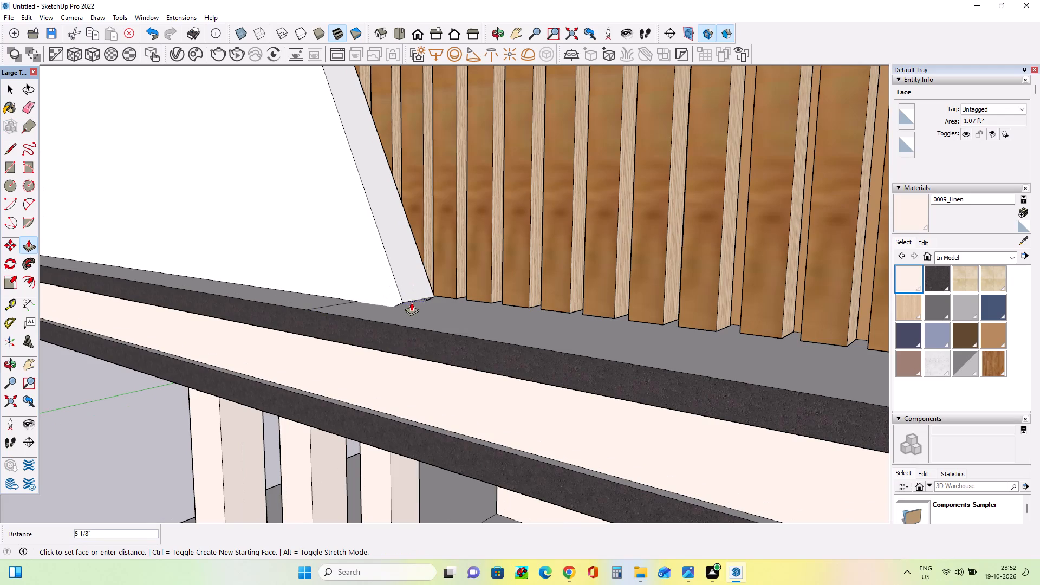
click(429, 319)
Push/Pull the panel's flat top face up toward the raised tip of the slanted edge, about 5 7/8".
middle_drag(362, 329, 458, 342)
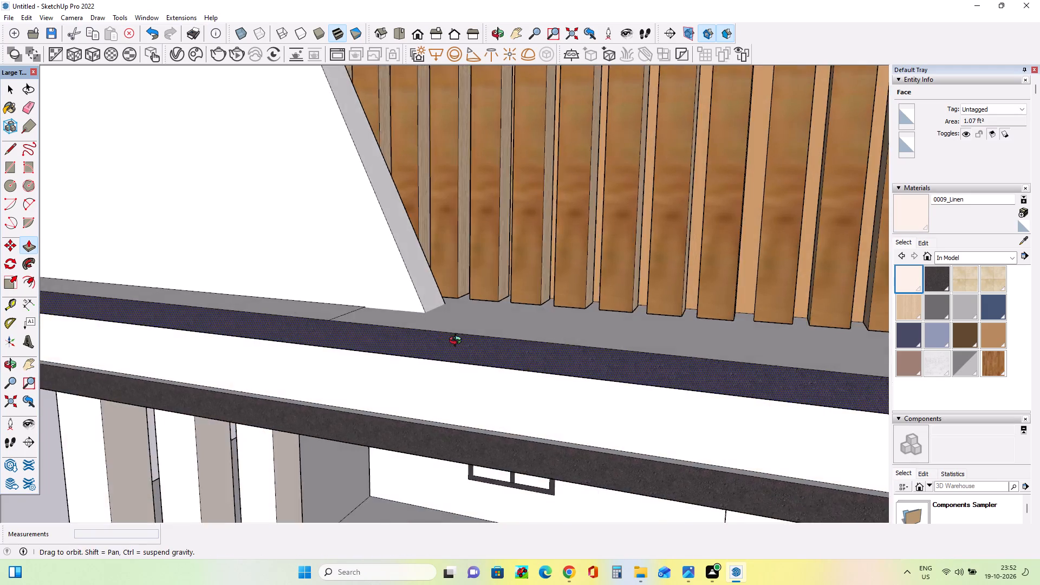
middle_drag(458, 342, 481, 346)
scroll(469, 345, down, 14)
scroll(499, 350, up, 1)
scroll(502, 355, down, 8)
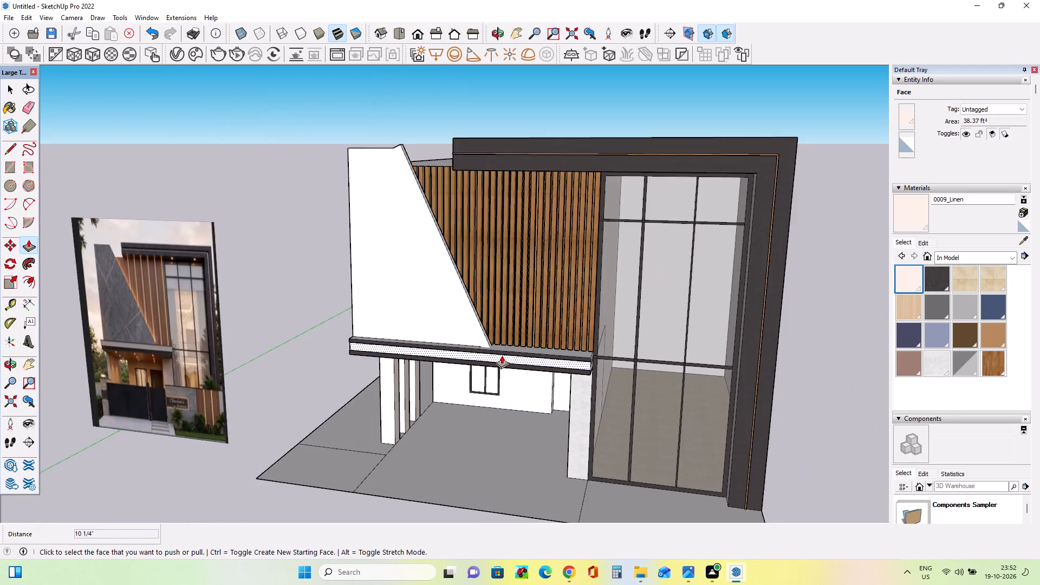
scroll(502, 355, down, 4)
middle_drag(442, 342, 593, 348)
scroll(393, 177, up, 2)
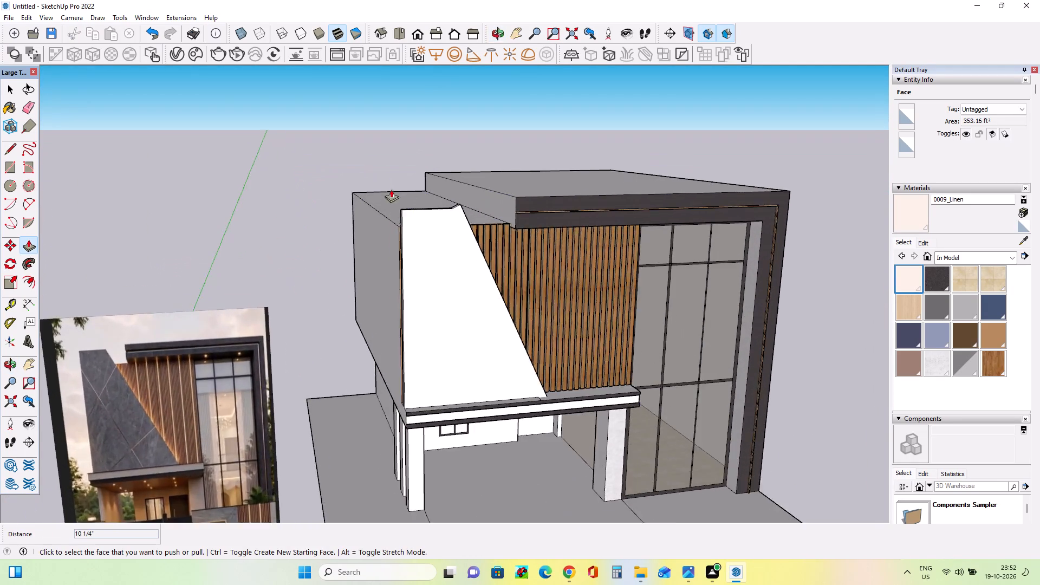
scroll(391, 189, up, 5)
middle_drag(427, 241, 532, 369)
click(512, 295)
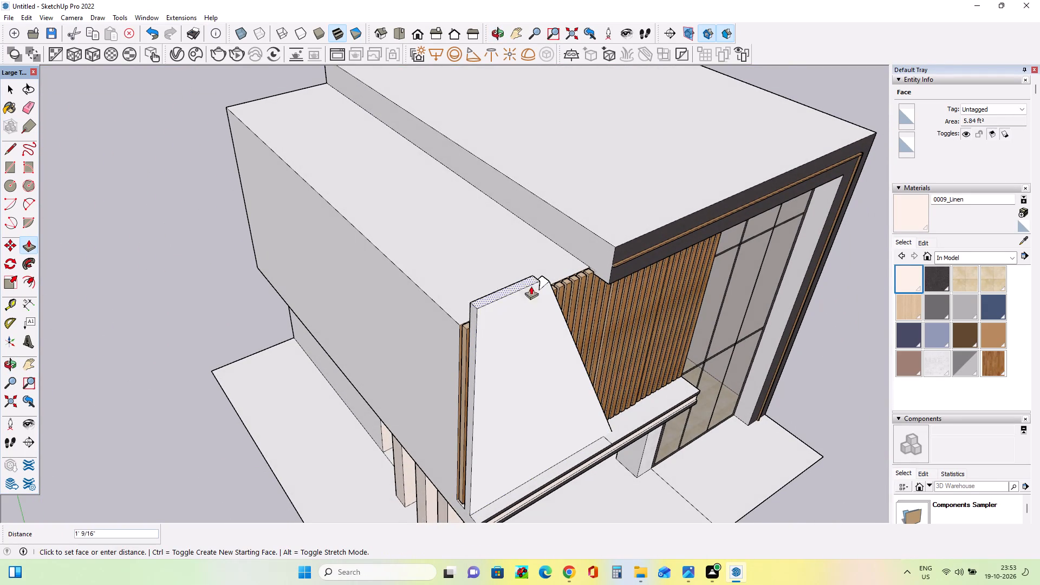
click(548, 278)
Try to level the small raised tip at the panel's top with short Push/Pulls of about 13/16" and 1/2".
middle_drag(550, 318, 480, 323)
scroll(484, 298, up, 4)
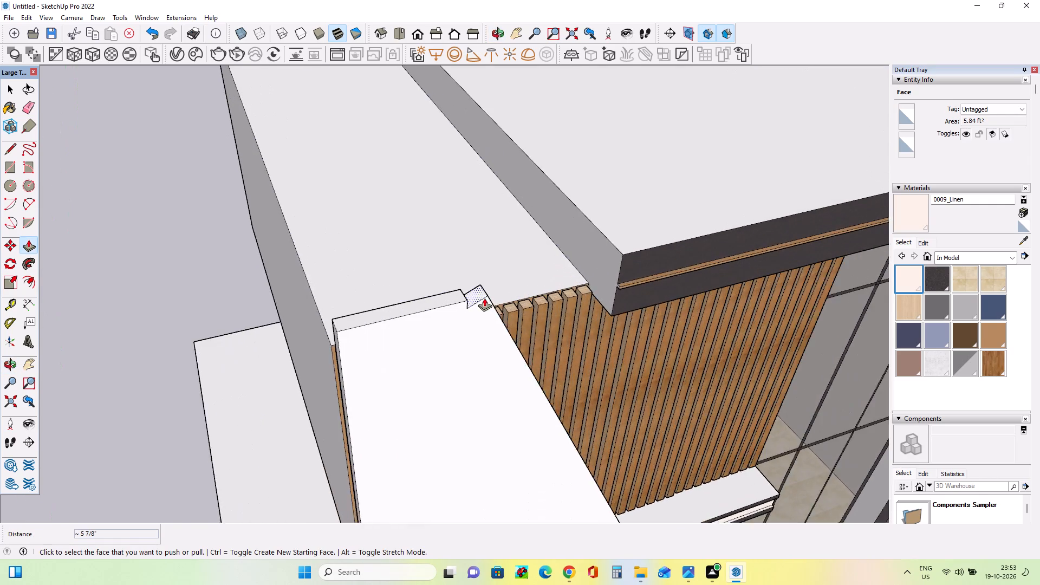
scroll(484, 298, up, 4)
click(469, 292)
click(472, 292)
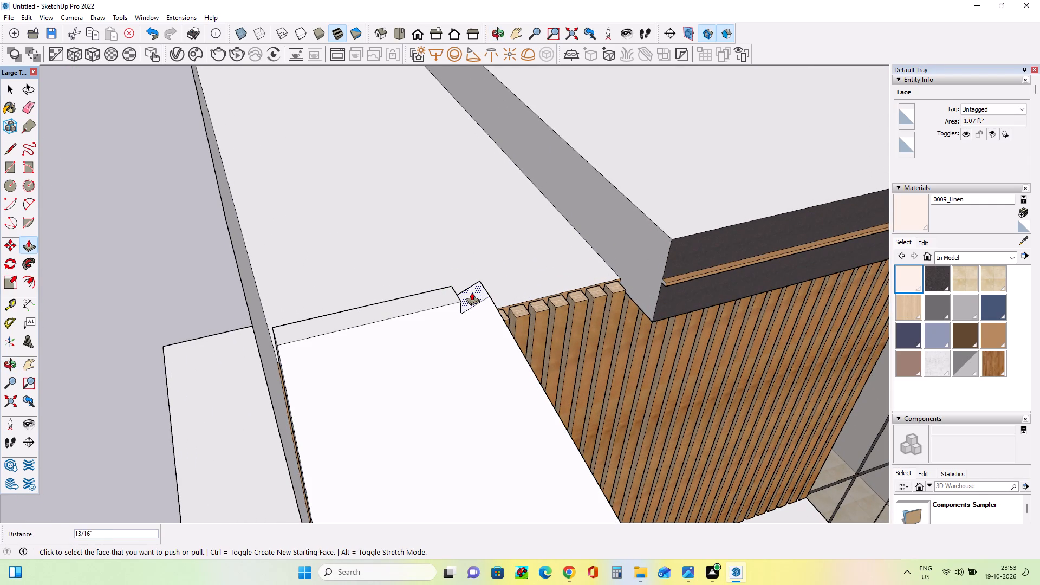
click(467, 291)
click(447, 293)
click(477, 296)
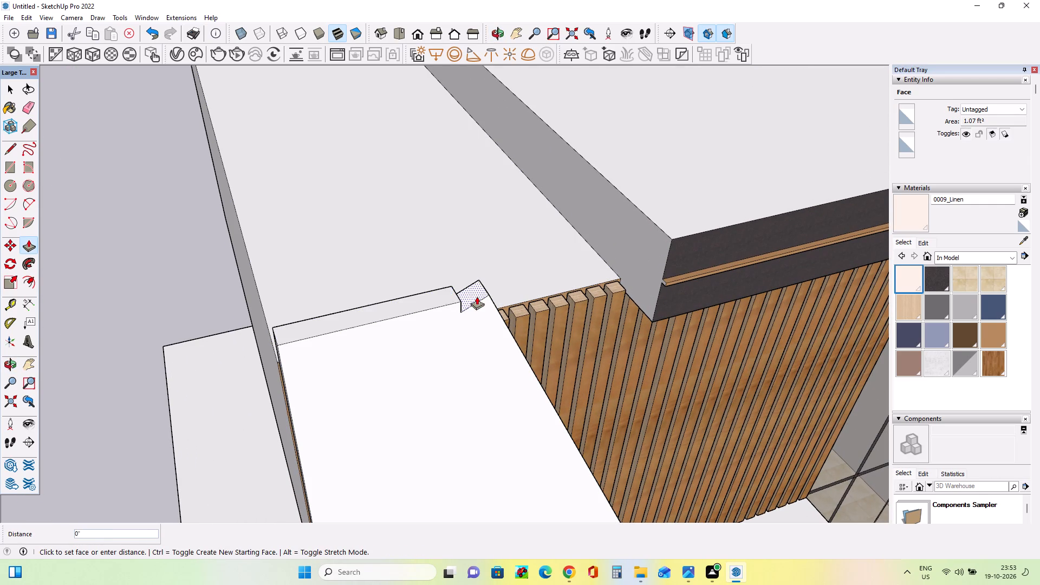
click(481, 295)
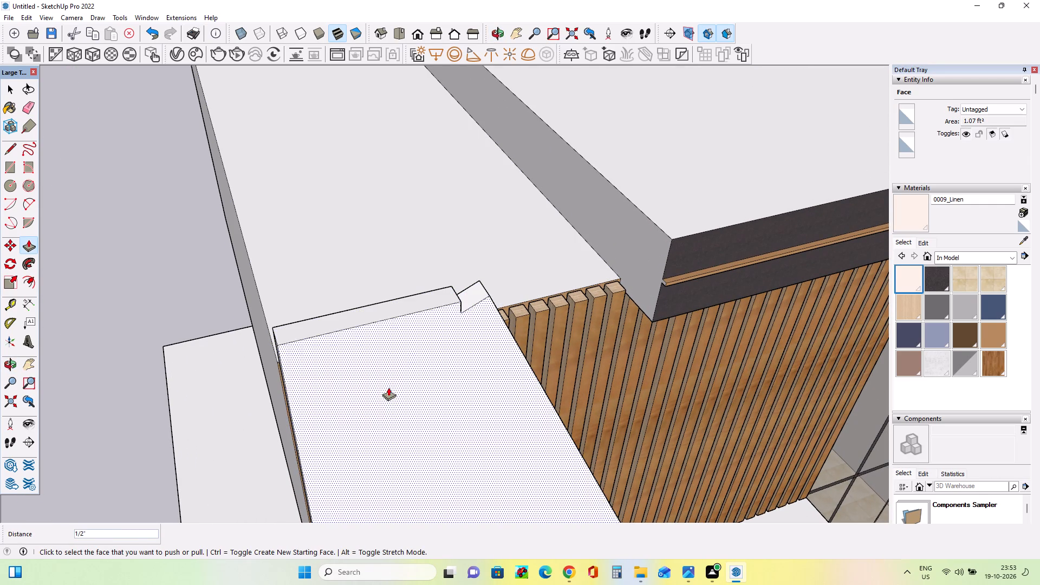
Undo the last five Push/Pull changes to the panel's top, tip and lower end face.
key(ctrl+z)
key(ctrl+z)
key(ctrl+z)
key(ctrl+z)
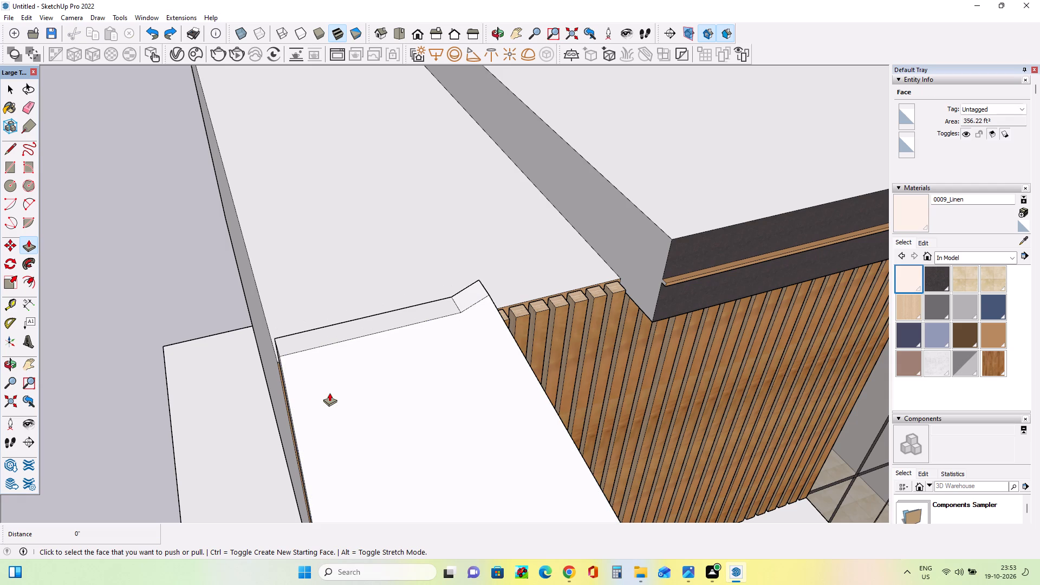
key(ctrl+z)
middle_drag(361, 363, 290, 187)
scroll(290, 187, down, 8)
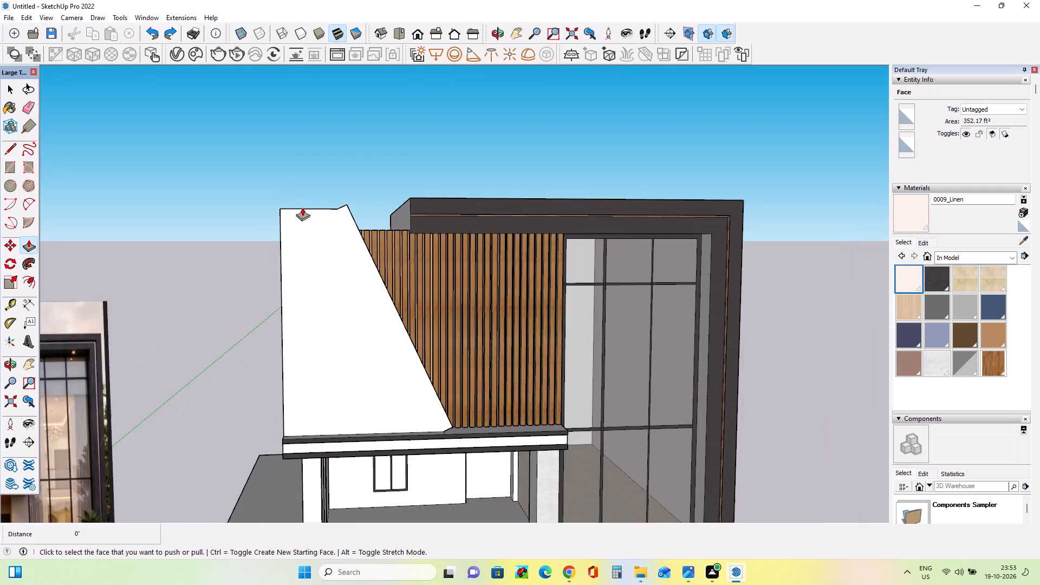
Undo the last Push/Pull change to the panel's slanted edge.
scroll(302, 207, down, 4)
scroll(356, 242, down, 3)
scroll(308, 211, up, 8)
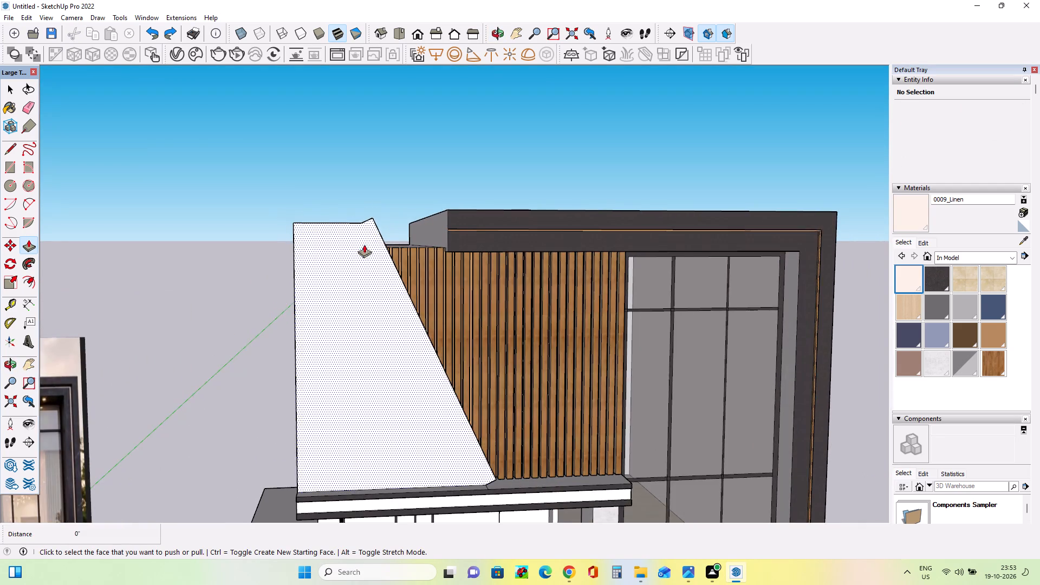
middle_drag(365, 247, 375, 269)
middle_drag(468, 336, 453, 340)
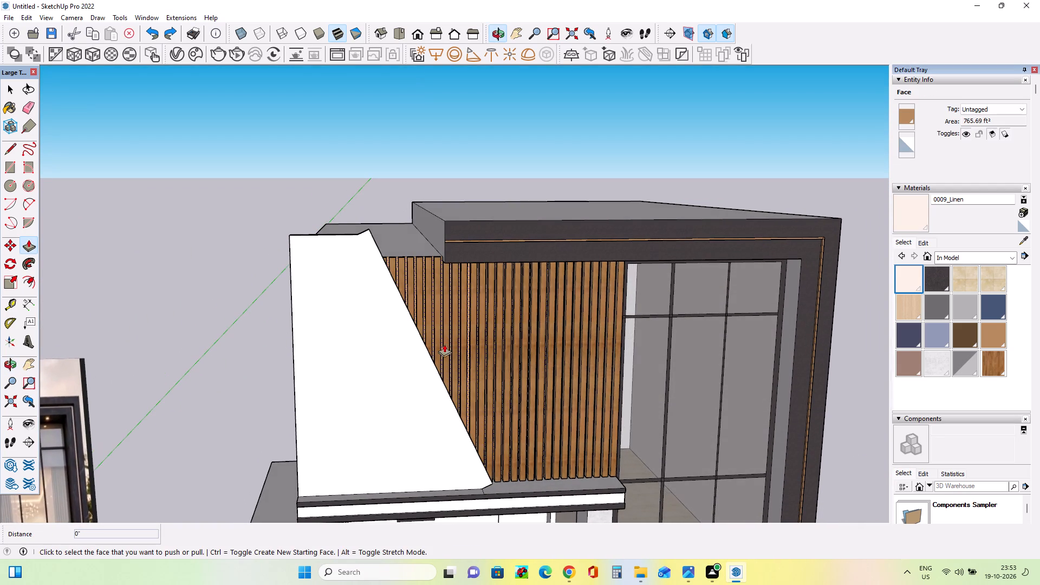
key(ctrl+z)
middle_click(442, 344)
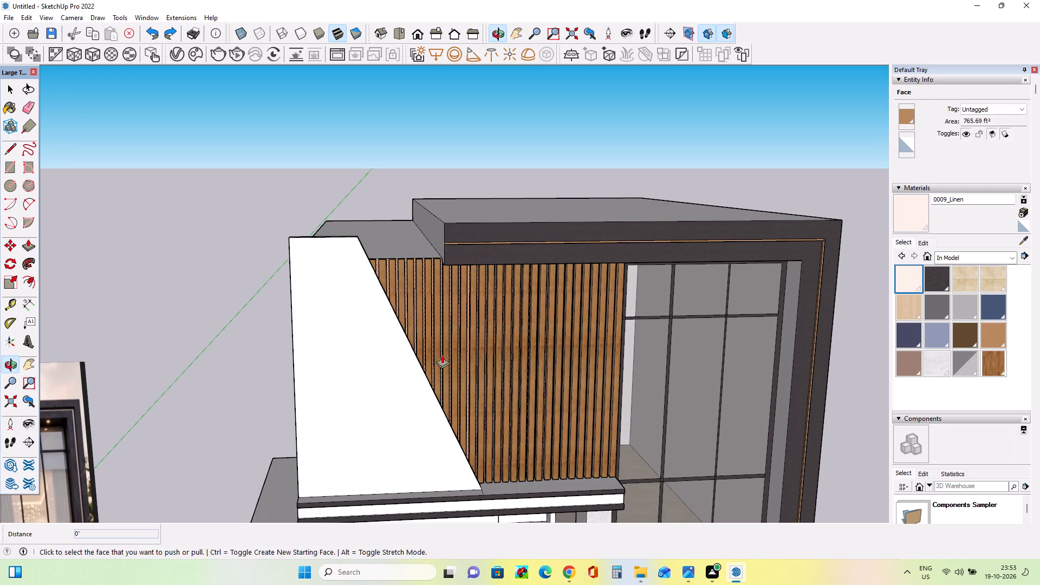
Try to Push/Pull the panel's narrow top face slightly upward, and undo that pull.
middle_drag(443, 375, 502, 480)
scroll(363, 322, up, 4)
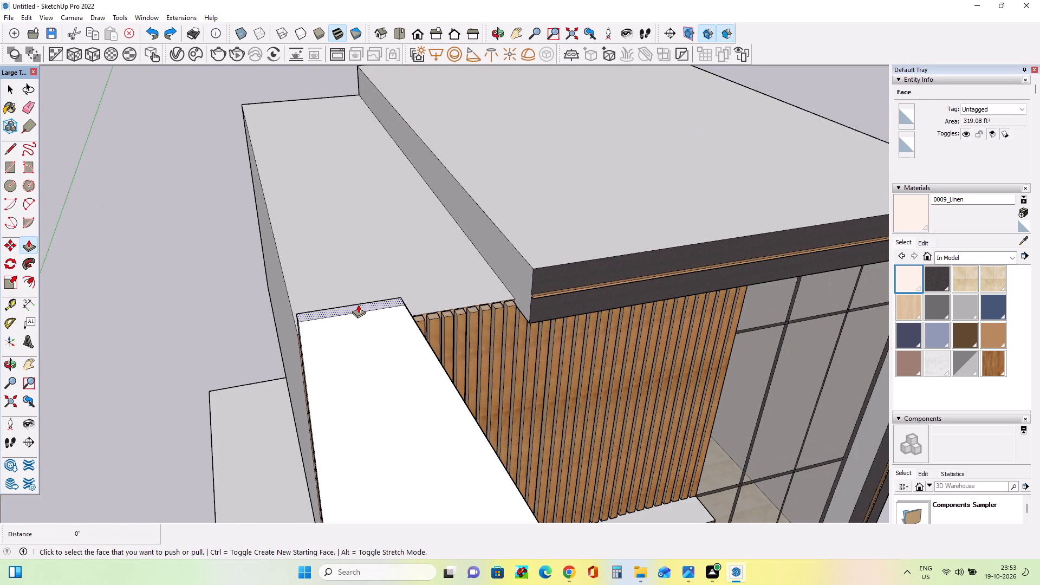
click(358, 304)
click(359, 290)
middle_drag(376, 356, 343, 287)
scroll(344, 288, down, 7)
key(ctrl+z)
Examine the slanted panel, its foot on the canopy and its top edge against the reference photo from several angles.
middle_drag(363, 325, 336, 311)
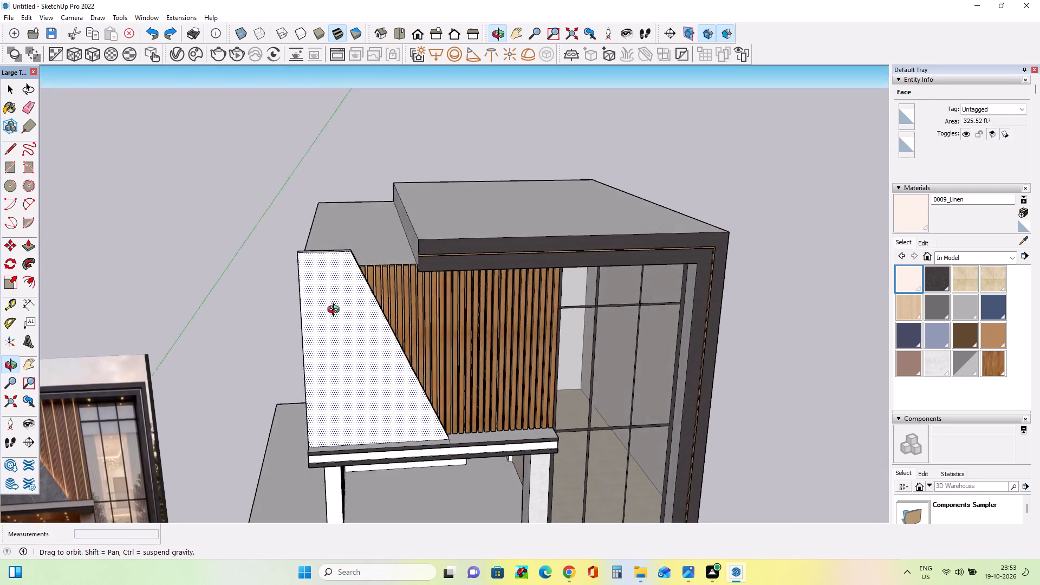
middle_drag(336, 311, 338, 297)
scroll(335, 297, down, 8)
middle_drag(438, 349, 410, 366)
scroll(337, 361, up, 4)
middle_drag(337, 360, 368, 323)
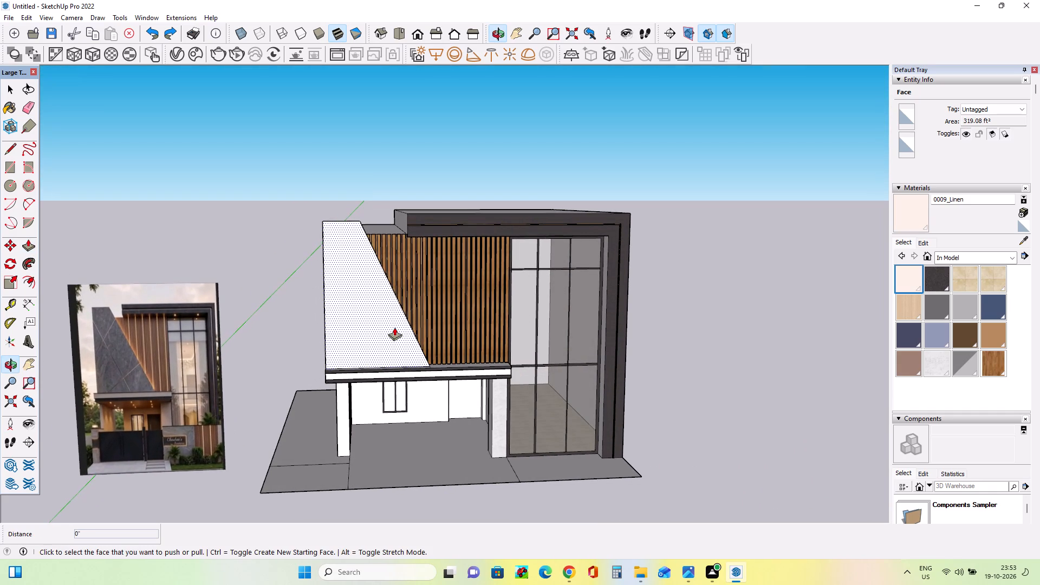
scroll(394, 327, up, 1)
middle_drag(429, 339, 186, 418)
scroll(383, 375, up, 9)
click(392, 353)
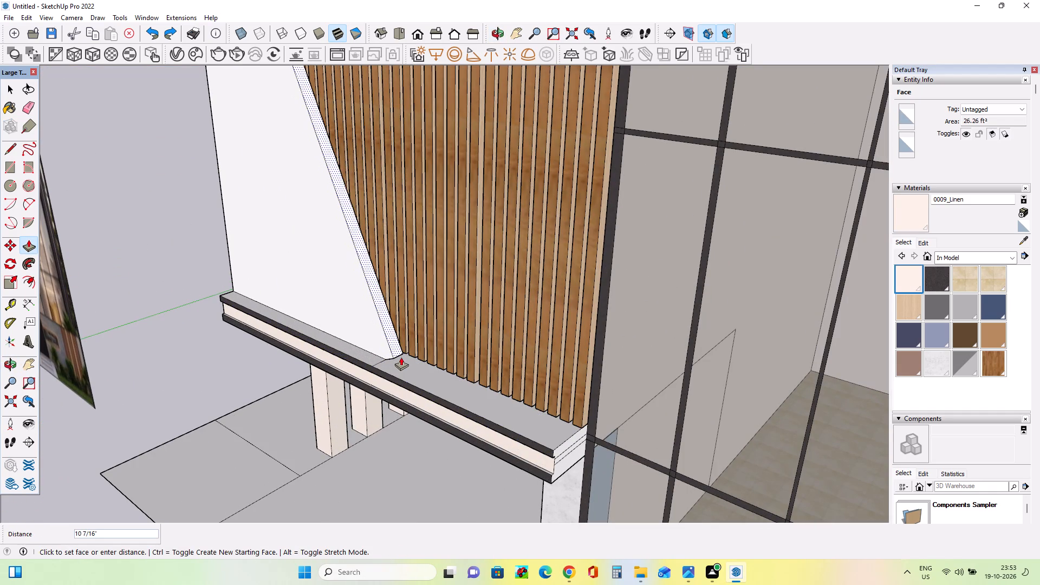
key(Escape)
middle_drag(410, 367, 472, 379)
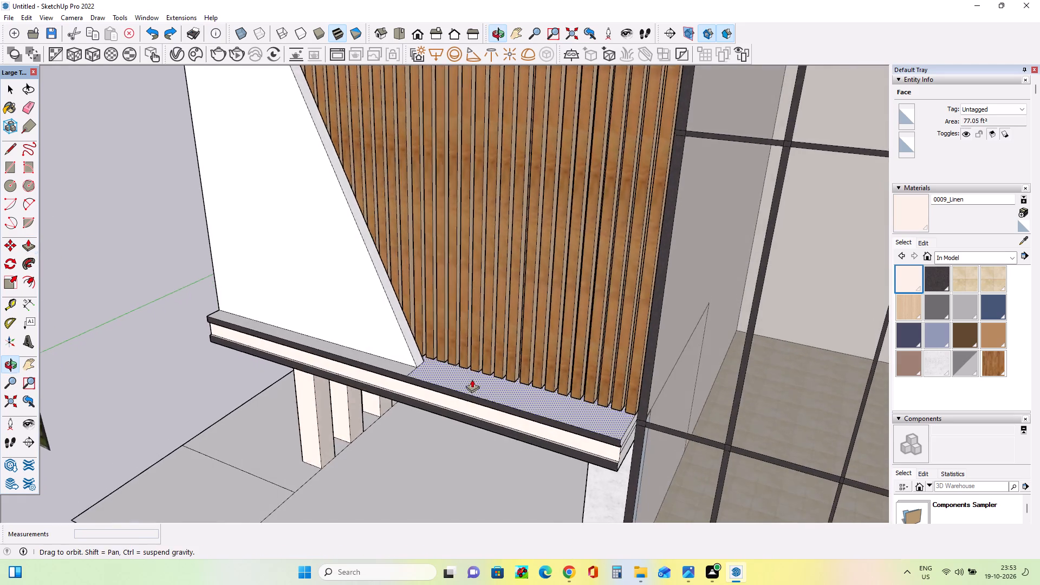
scroll(472, 379, down, 9)
middle_drag(472, 379, 472, 377)
middle_drag(466, 376, 523, 329)
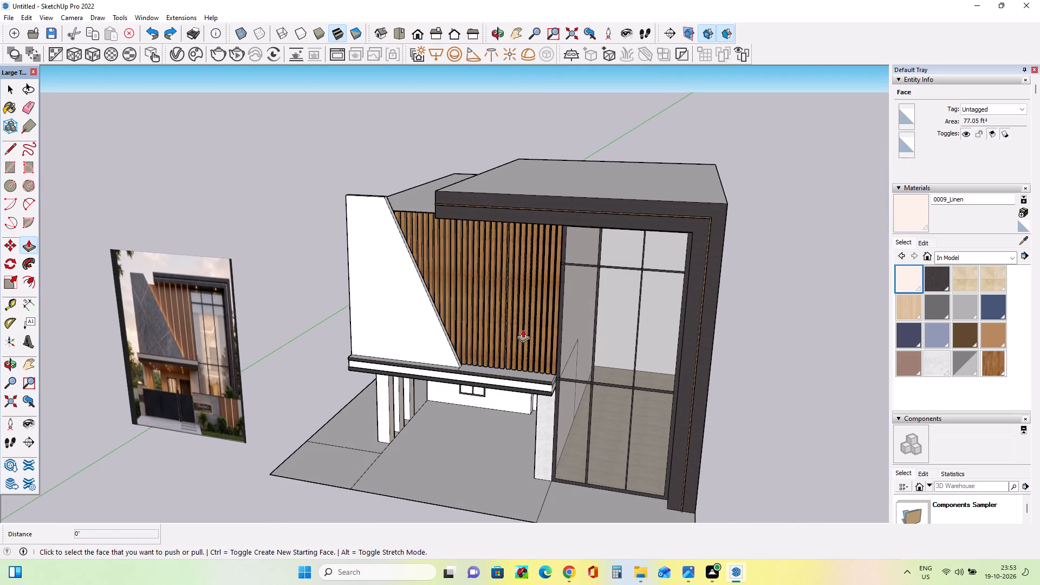
middle_drag(411, 329, 573, 316)
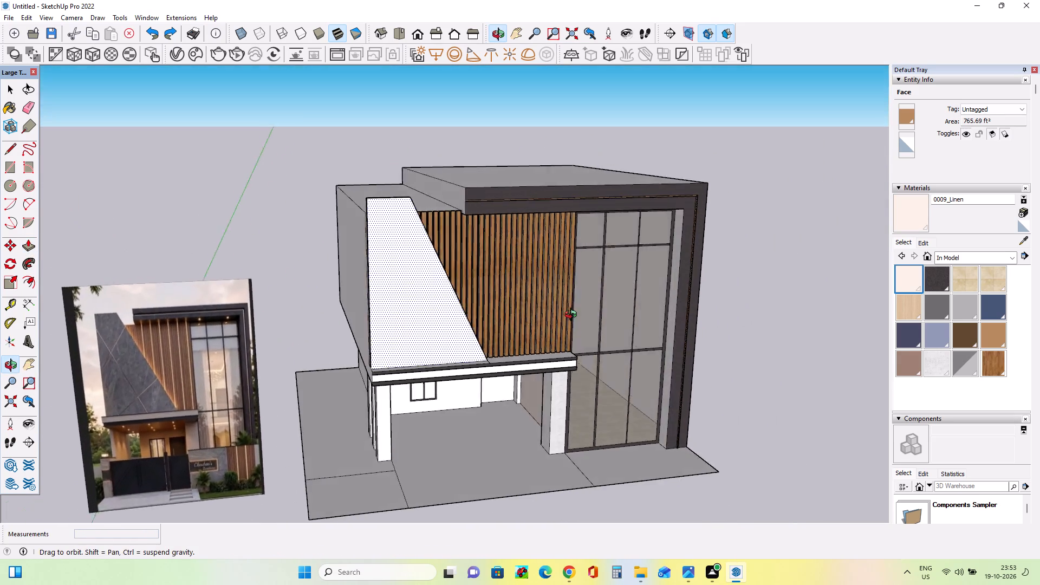
middle_drag(573, 316, 769, 264)
middle_drag(556, 320, 478, 329)
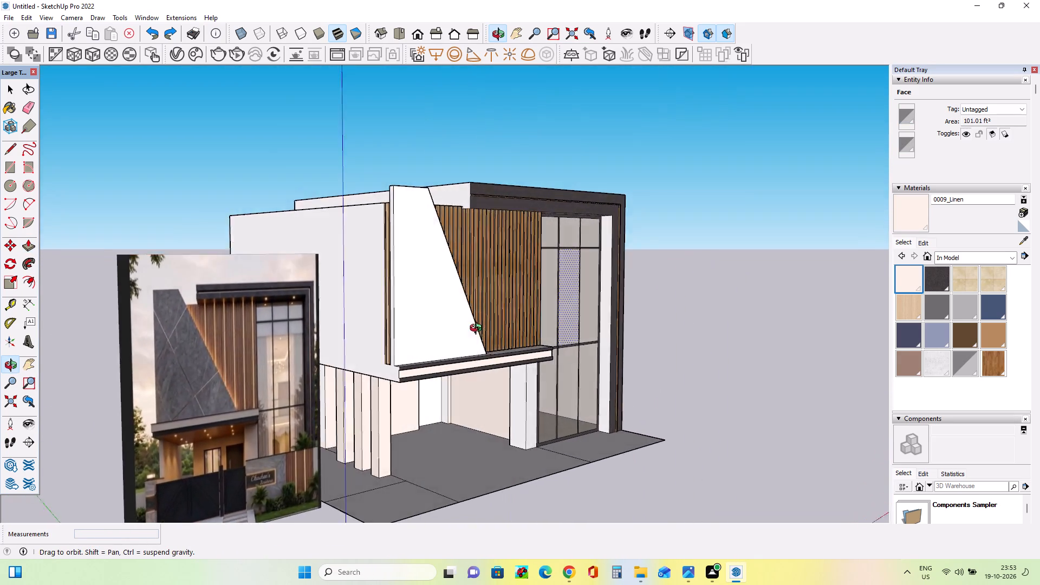
middle_drag(478, 329, 369, 354)
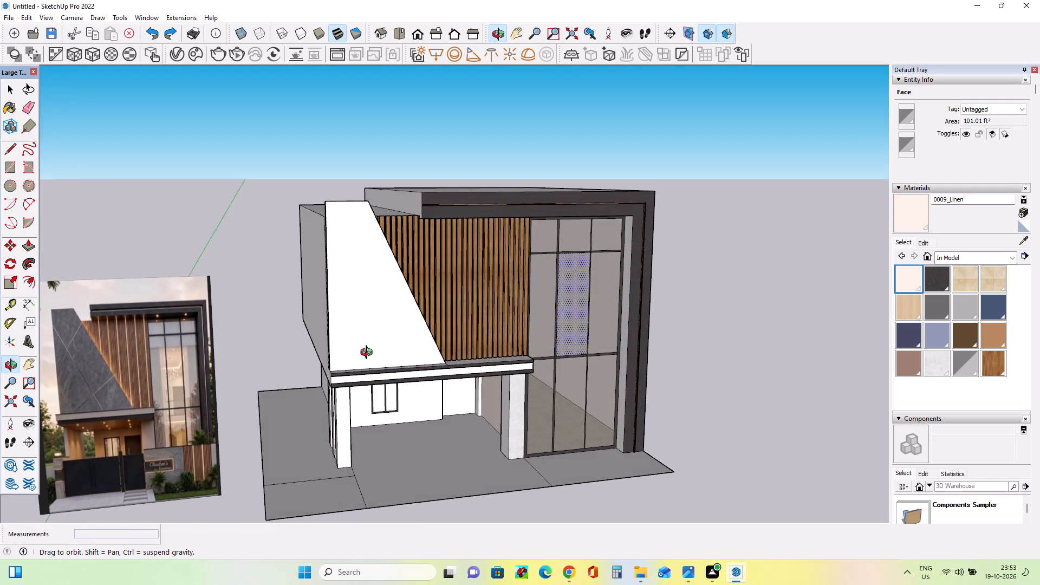
middle_drag(369, 354, 371, 330)
scroll(407, 334, down, 4)
middle_drag(441, 358, 384, 353)
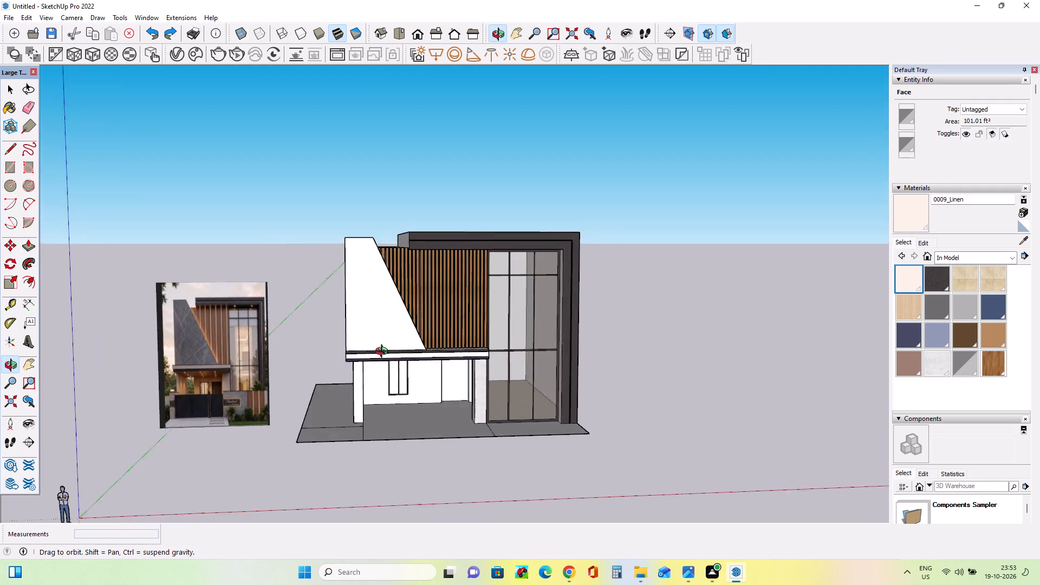
middle_drag(384, 353, 379, 337)
scroll(343, 324, up, 3)
middle_drag(363, 329, 382, 335)
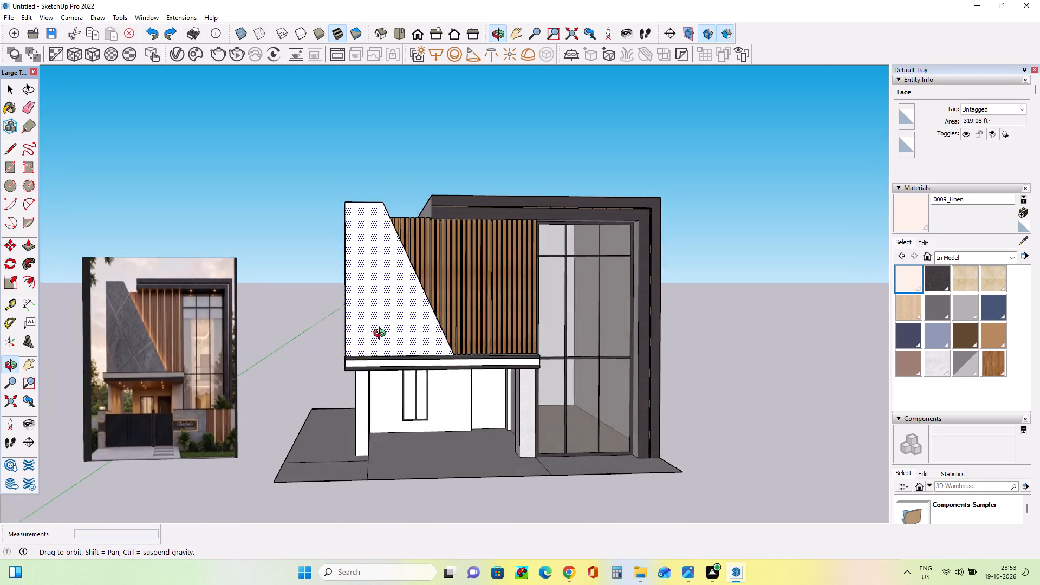
middle_drag(382, 335, 388, 336)
middle_click(388, 336)
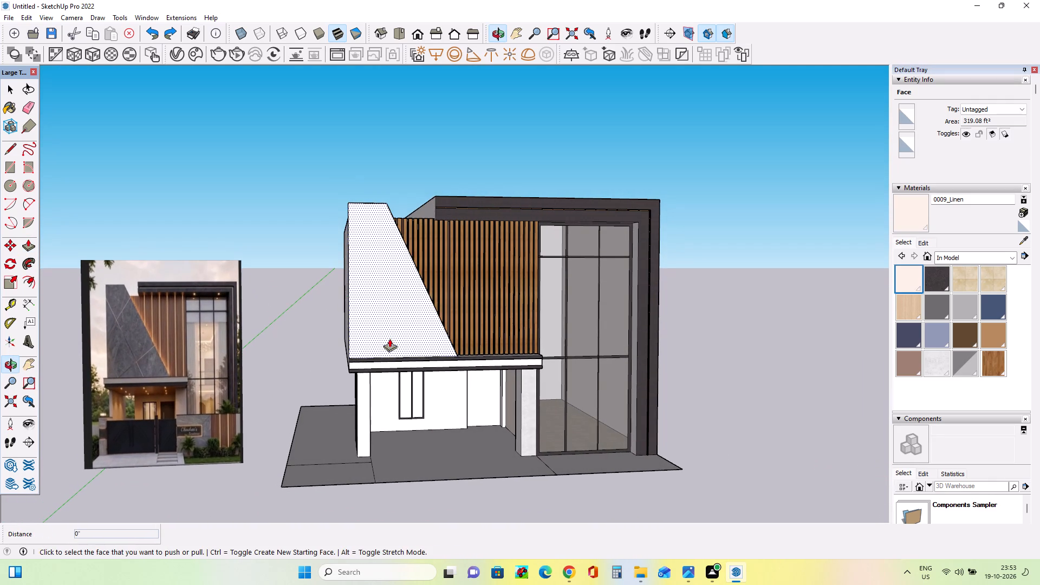
middle_drag(473, 330, 463, 341)
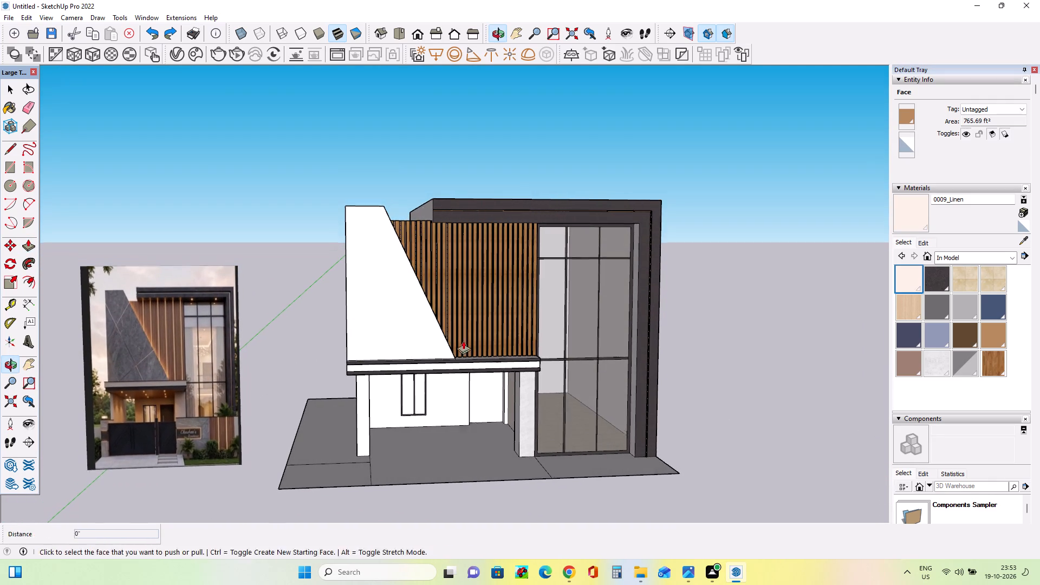
Undo the last three changes, including the panel's slanted cut and the diagonal line it was based on.
key(ctrl+z)
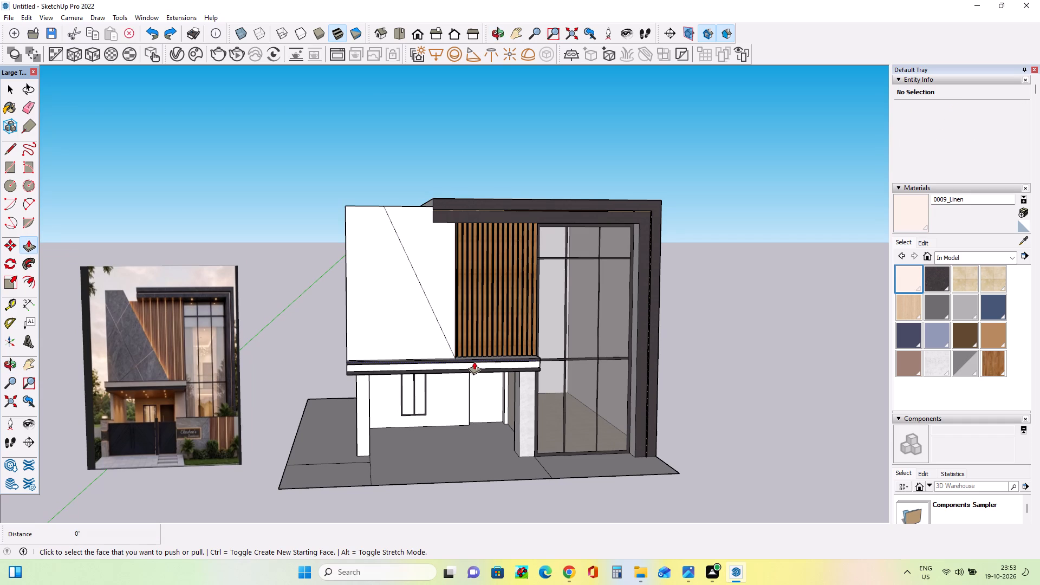
key(ctrl+z)
key(ctrl+z)
middle_drag(472, 350, 467, 364)
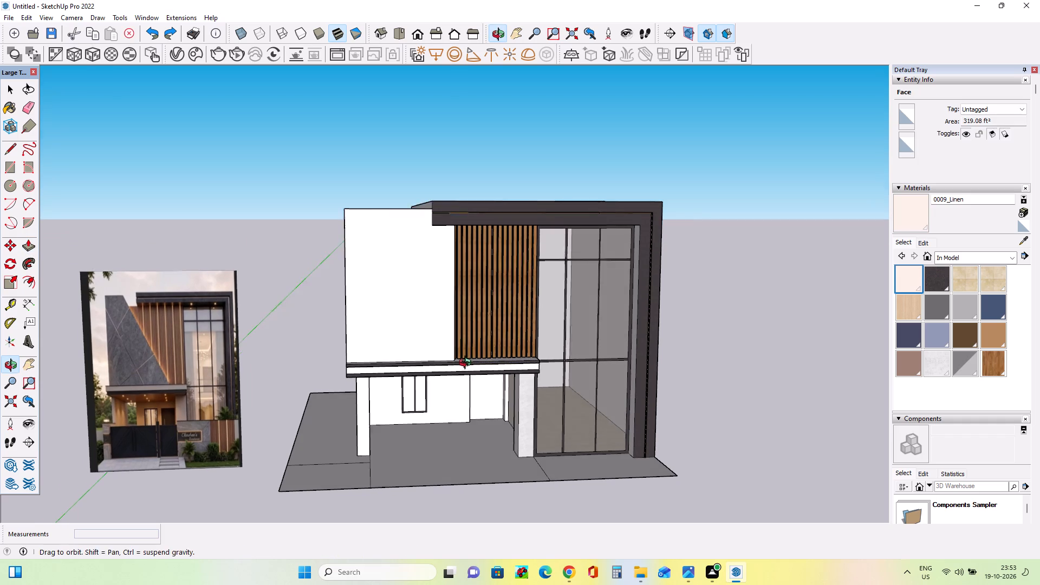
middle_drag(467, 364, 466, 367)
Push/Pull the rectangular panel's narrow top face upward about 1' 2 15/16".
middle_drag(543, 316, 389, 362)
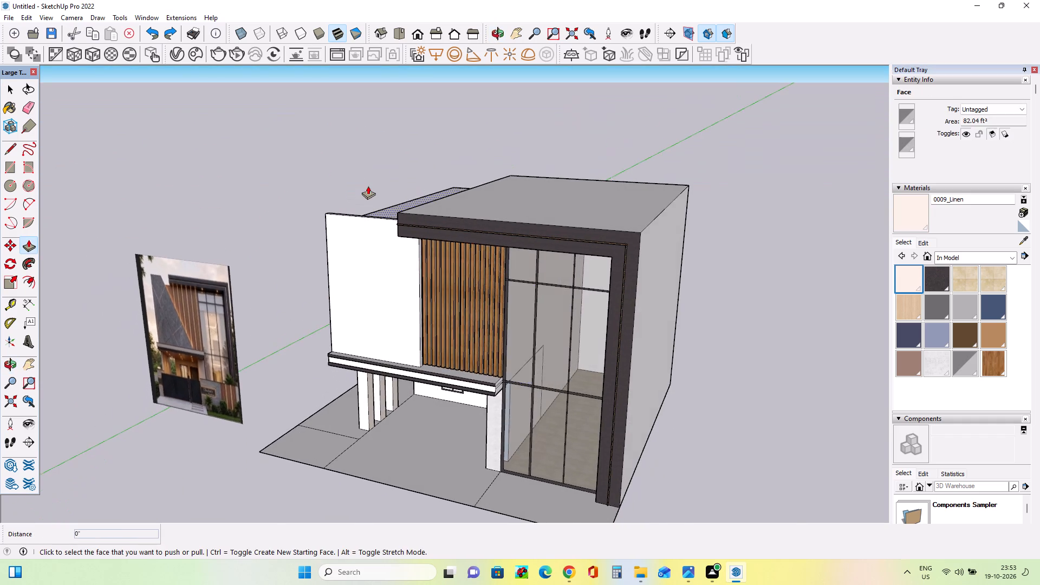
scroll(368, 186, up, 4)
middle_drag(380, 224, 430, 381)
click(395, 298)
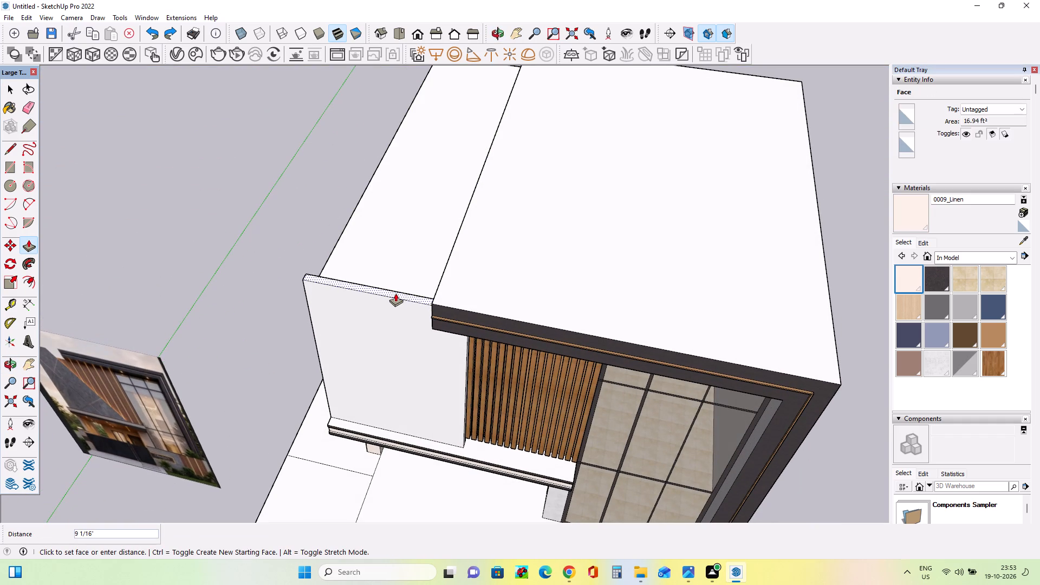
click(396, 290)
Push/Pull the panel's narrow end face beside the wood slats outward about 1' 13/16", extending the panel along the canopy.
middle_drag(375, 321, 785, 248)
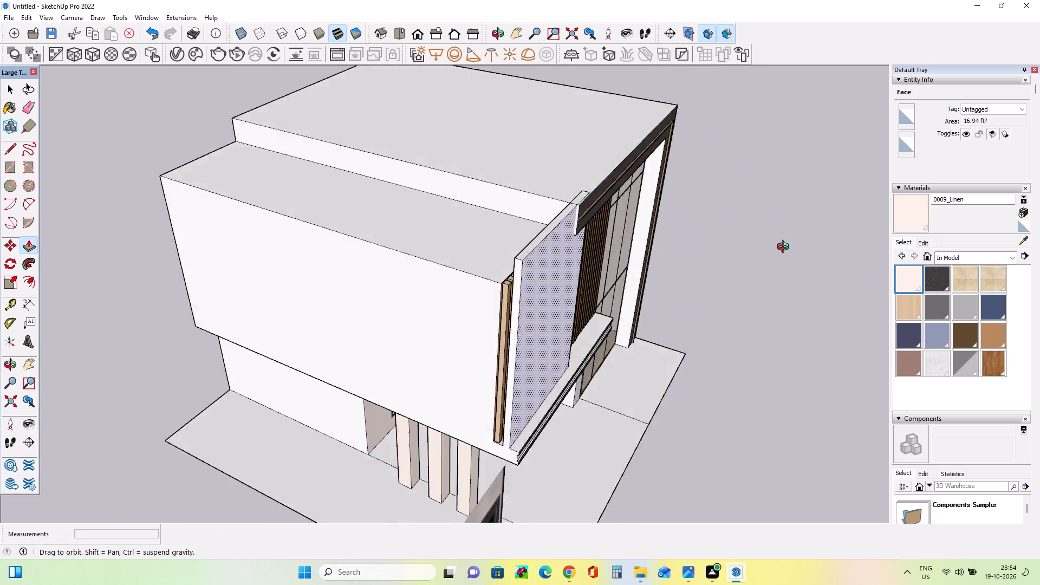
middle_drag(785, 248, 373, 212)
middle_drag(496, 405, 357, 408)
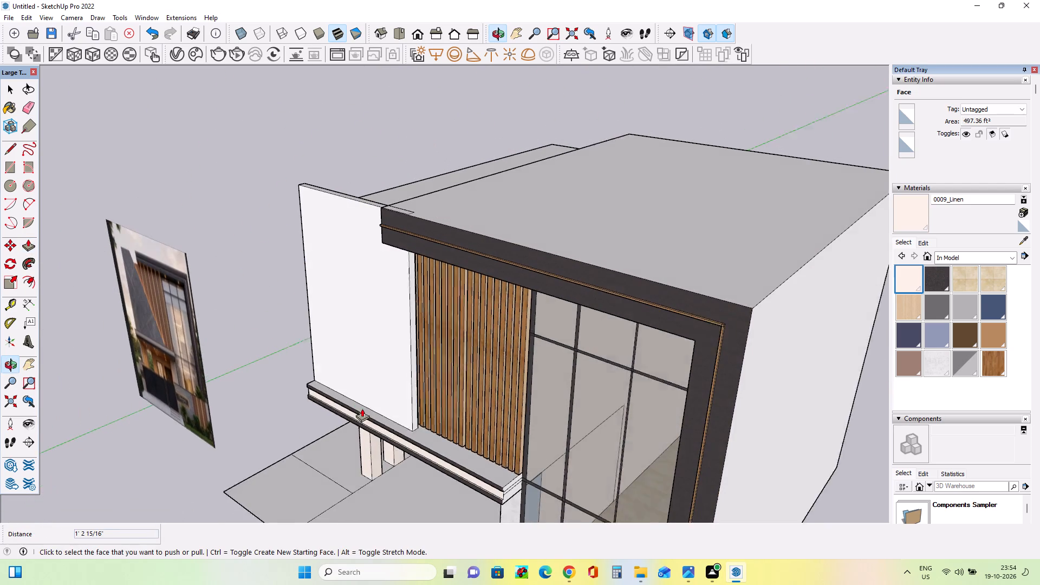
click(412, 415)
click(418, 420)
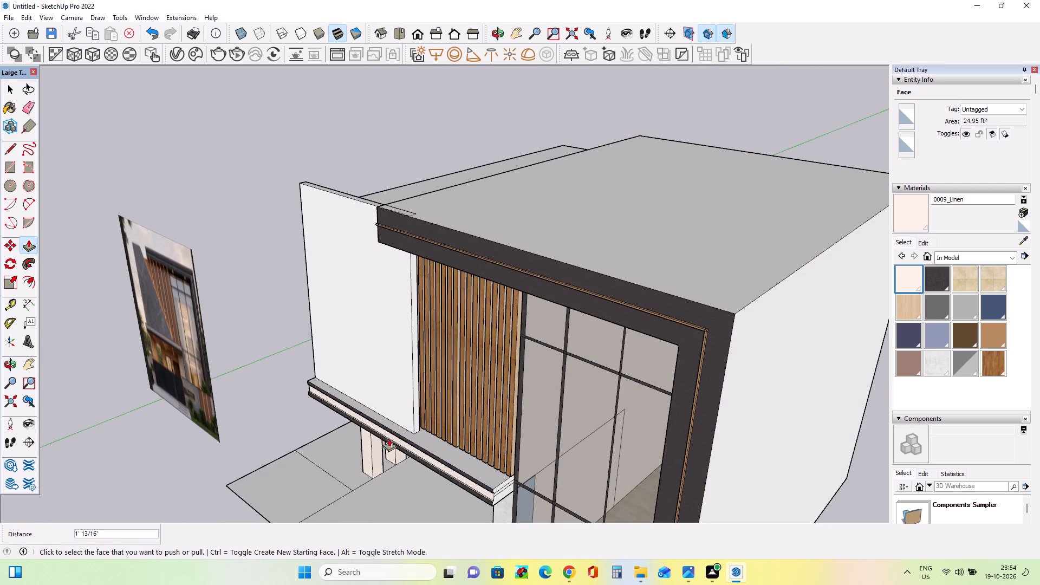
Draw a diagonal line about 29' 8 13/16" long from the panel's lower slat-side corner up to its top edge.
middle_drag(389, 438, 528, 427)
scroll(528, 427, down, 2)
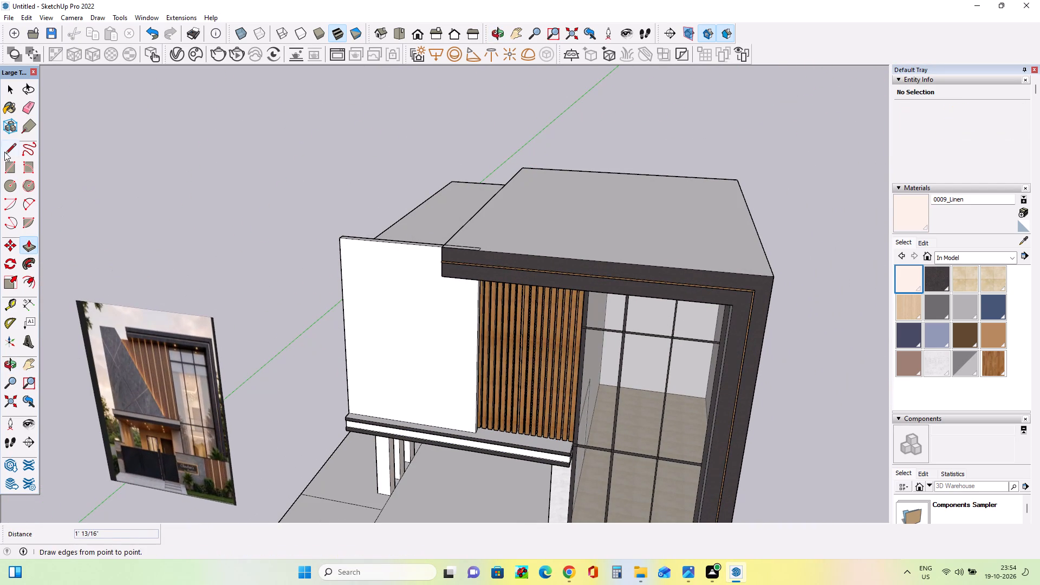
click(7, 143)
click(475, 431)
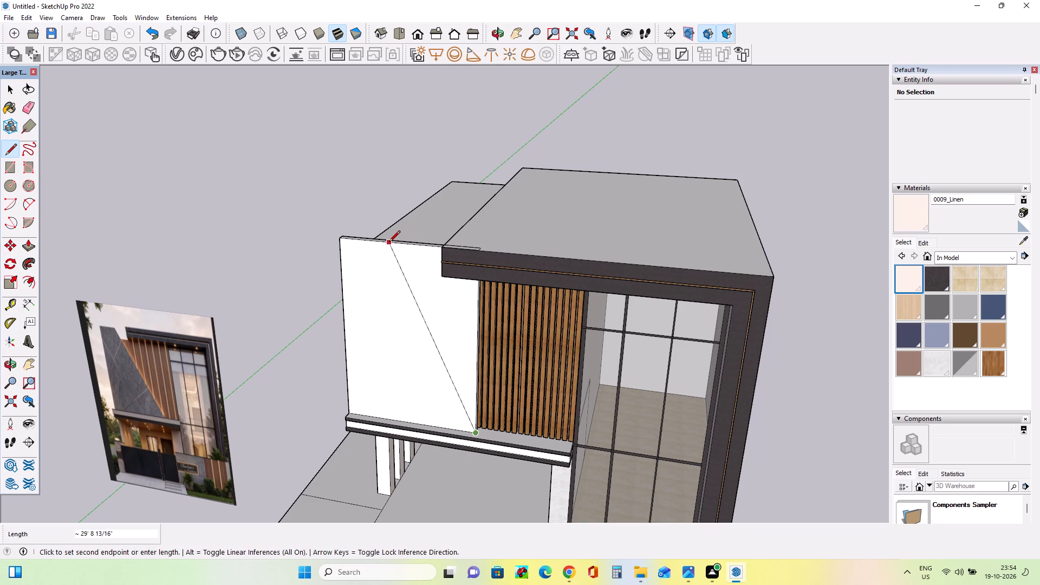
click(389, 243)
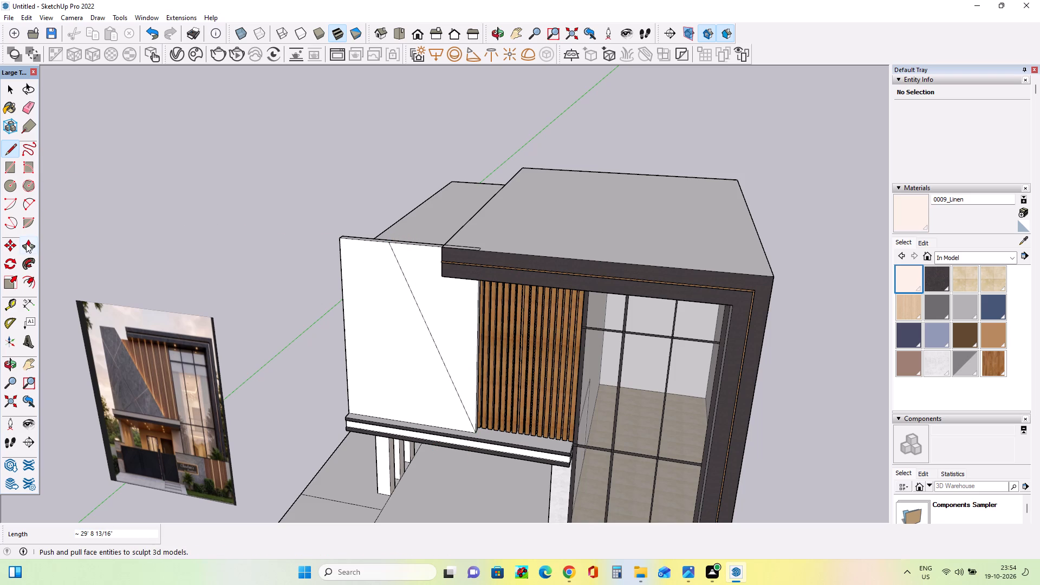
Push/Pull the triangular face on the slat side of the diagonal back 11 1/16" to cut it away.
click(26, 243)
click(464, 328)
click(483, 317)
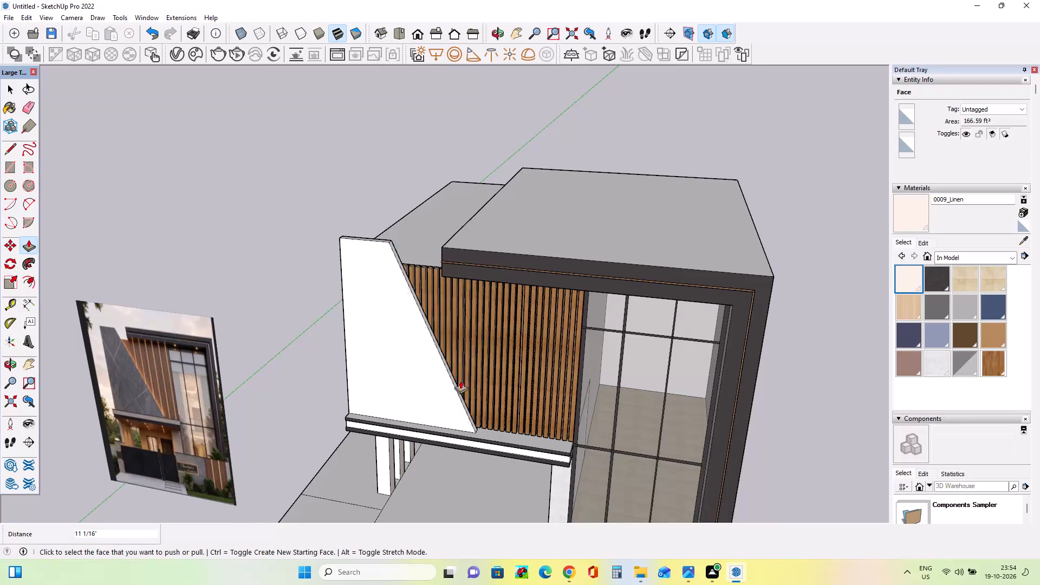
Compare the slanted panel with the reference photo and study the diagonal joint lines on the photo's stone panel.
middle_drag(437, 381, 536, 331)
scroll(536, 331, down, 3)
middle_drag(522, 344, 497, 339)
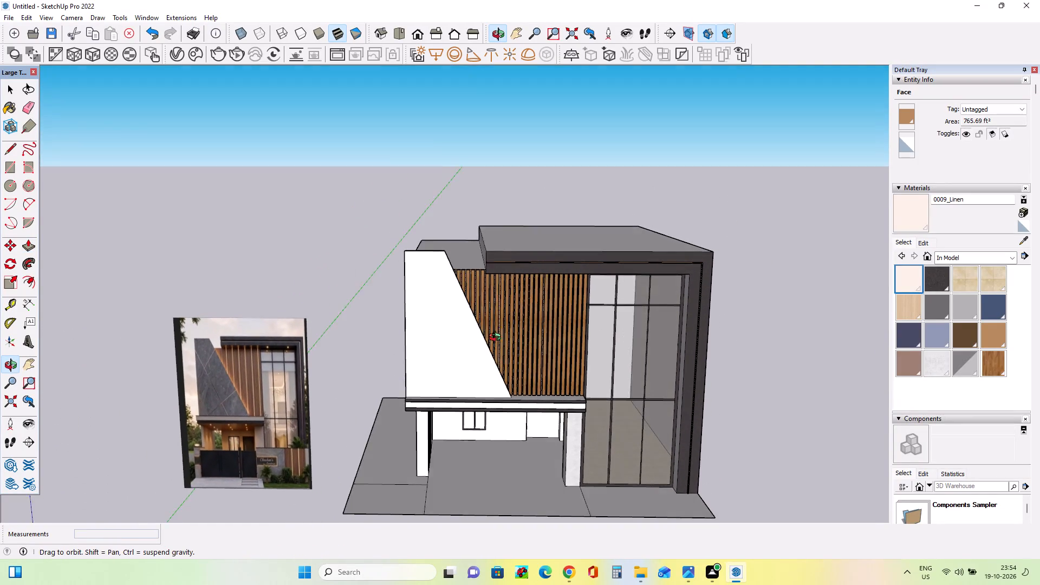
middle_drag(497, 339, 482, 322)
middle_drag(485, 331, 504, 353)
scroll(403, 334, up, 2)
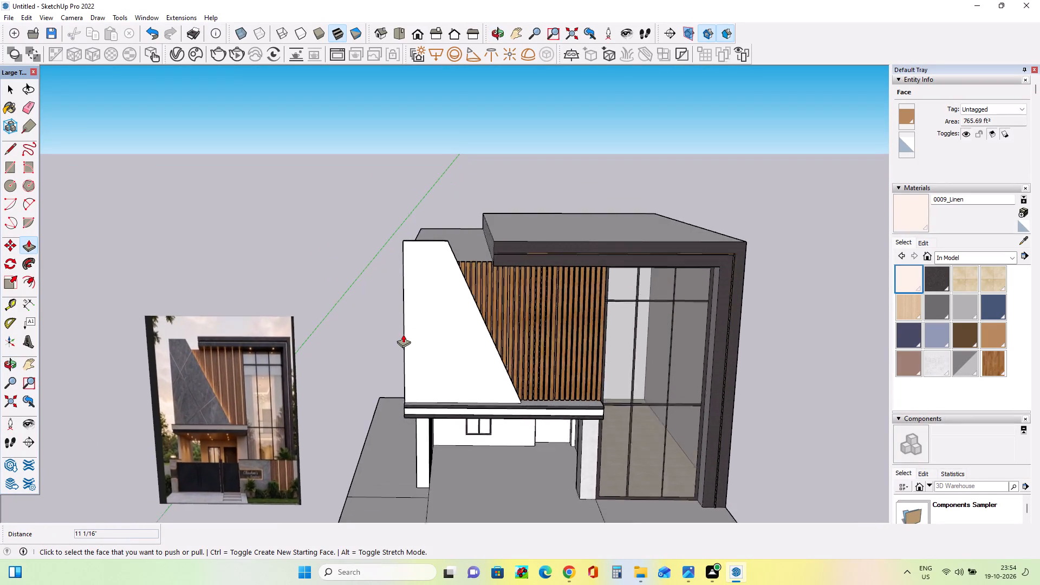
scroll(403, 334, up, 2)
scroll(403, 337, down, 1)
scroll(84, 401, up, 8)
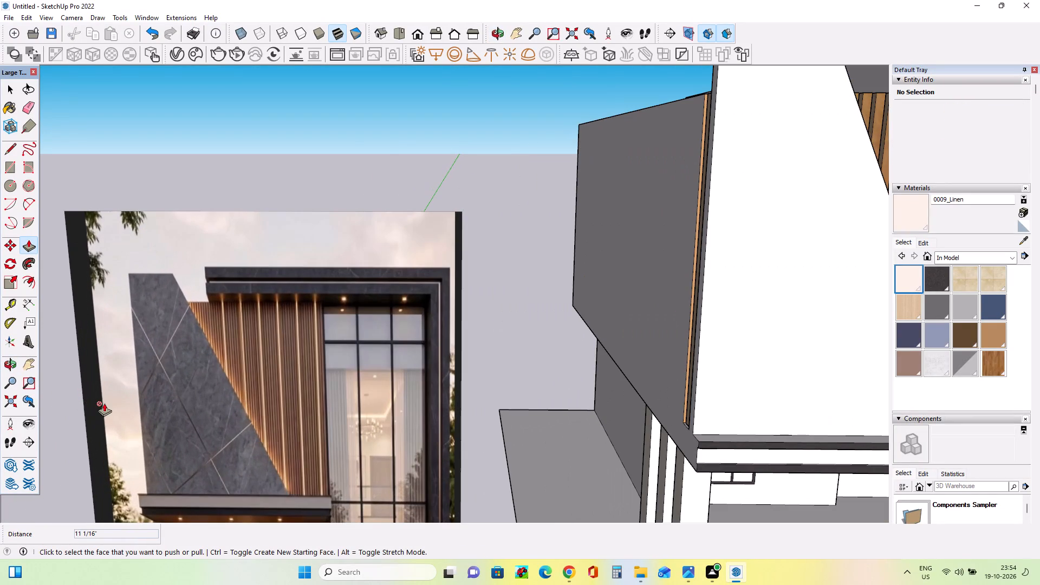
scroll(106, 403, down, 5)
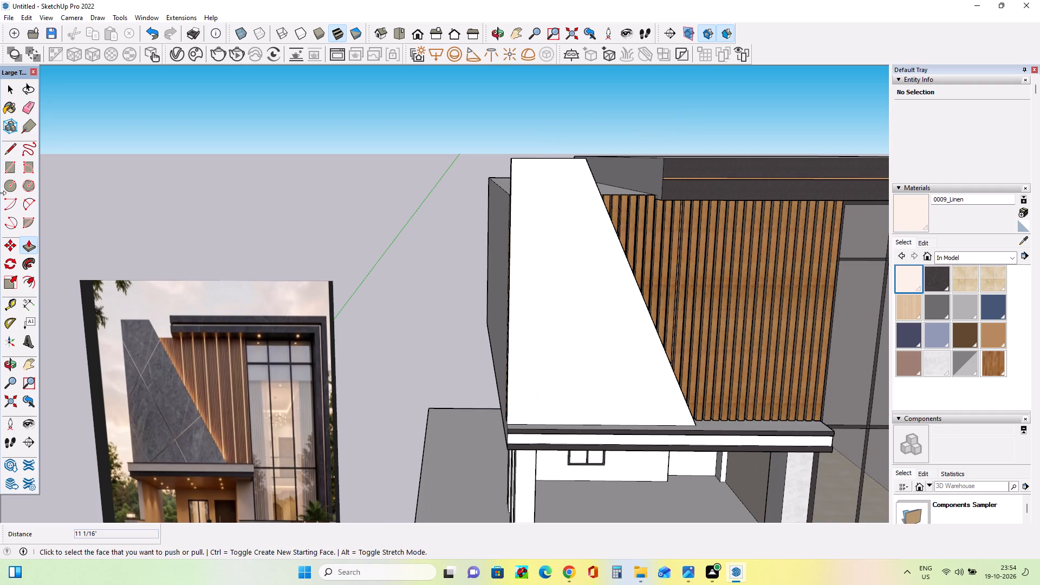
Draw a diagonal joint line about 24' 3 15/16" long from the panel's outer vertical edge down to its bottom edge.
click(6, 152)
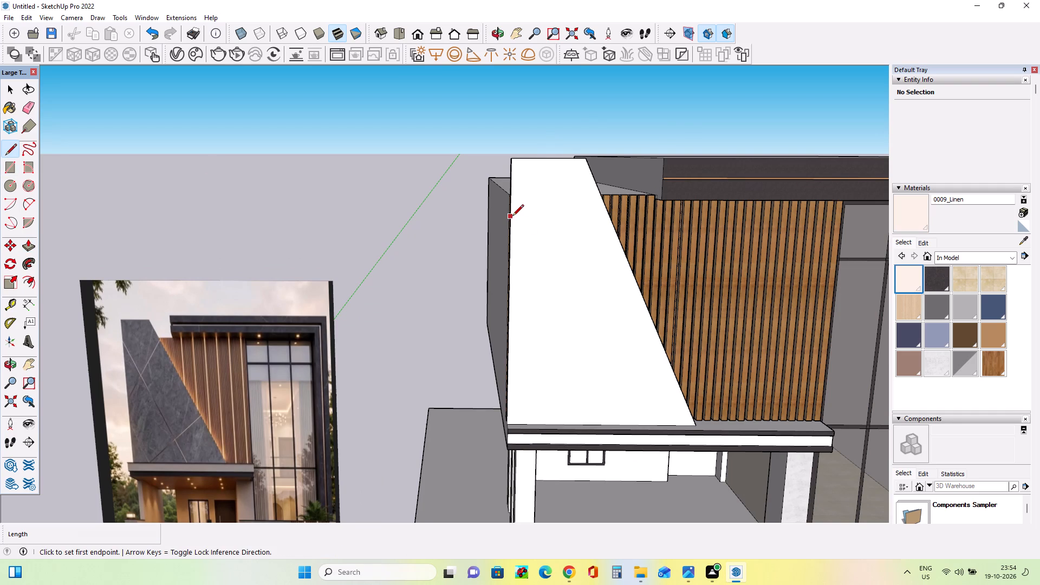
click(512, 217)
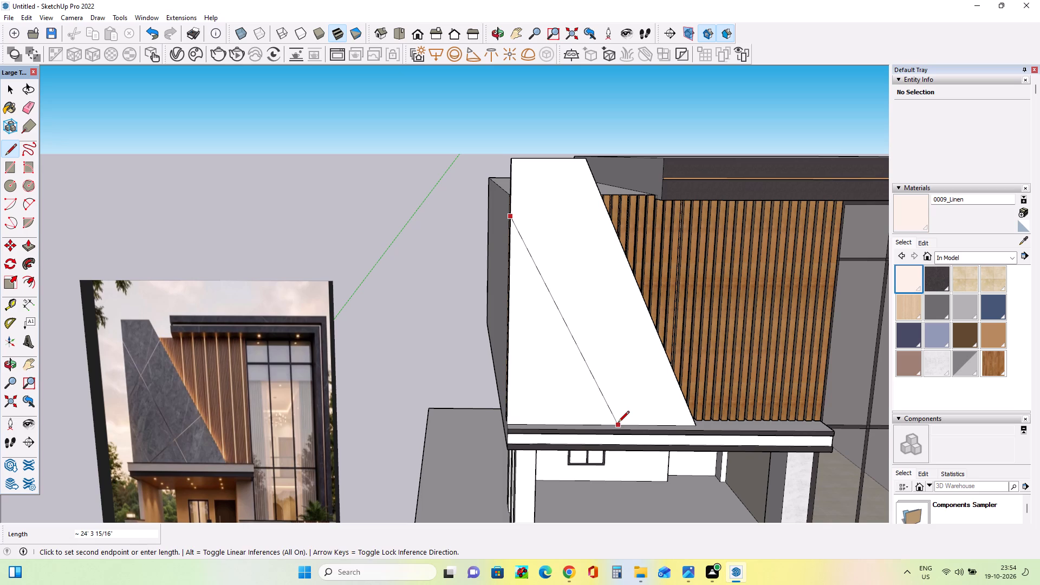
click(618, 423)
Draw a second joint line about 24' 9 3/4" long close beside the panel's long diagonal, from the outer edge to the bottom edge.
scroll(623, 428, up, 8)
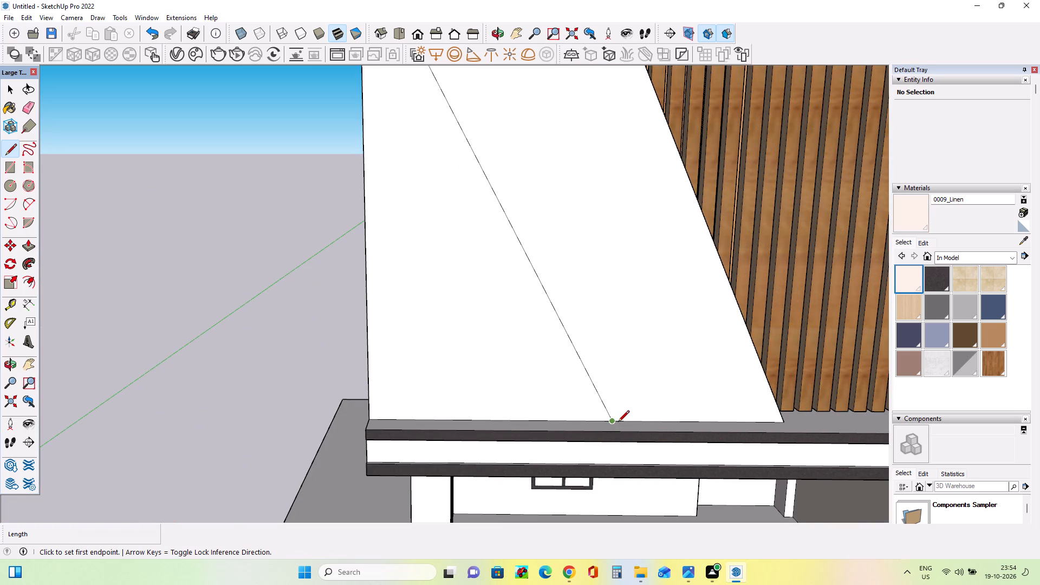
scroll(621, 422, up, 4)
click(613, 421)
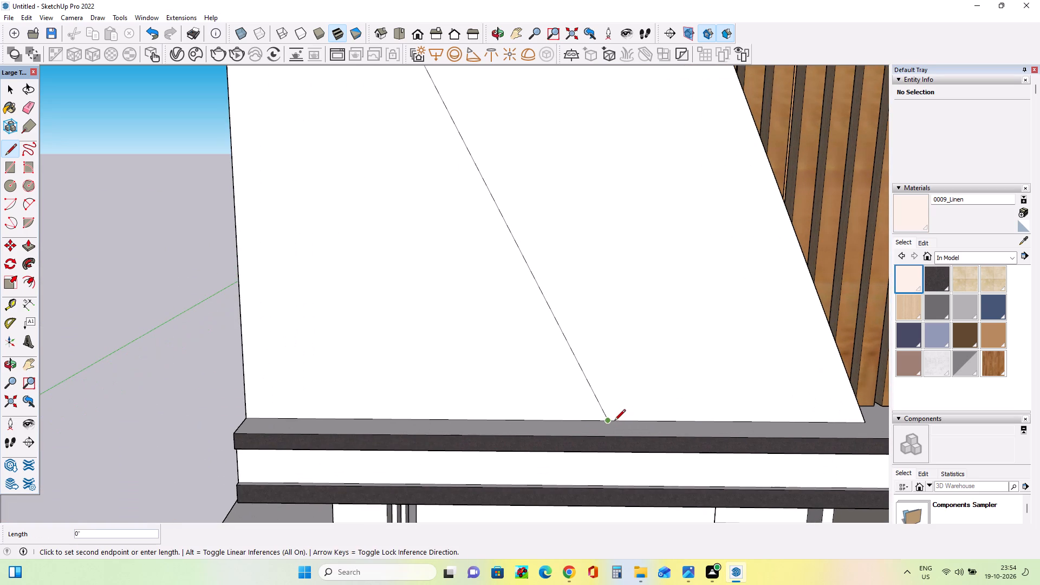
click(617, 421)
scroll(583, 339, down, 3)
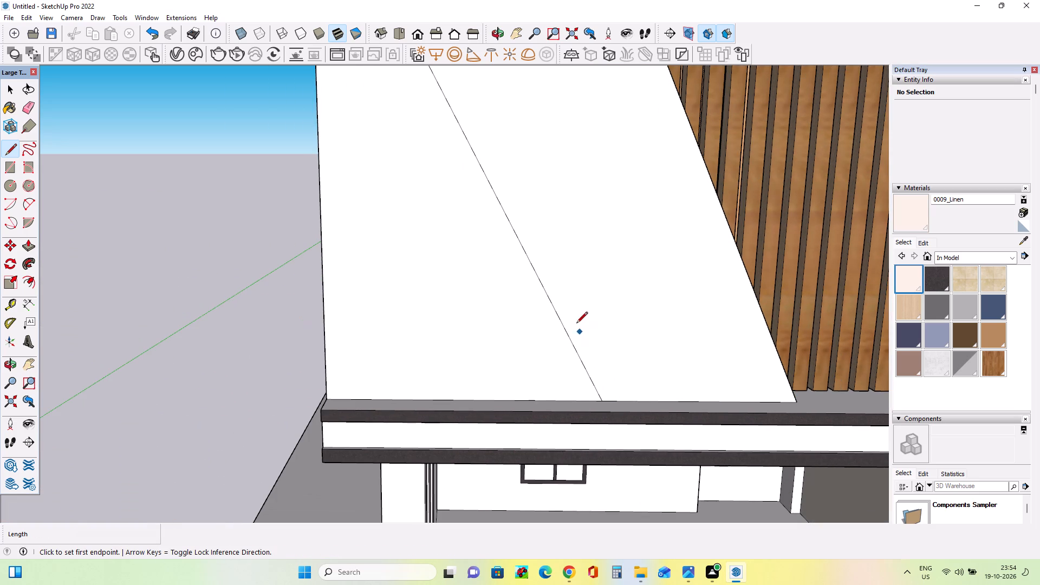
scroll(514, 204, down, 16)
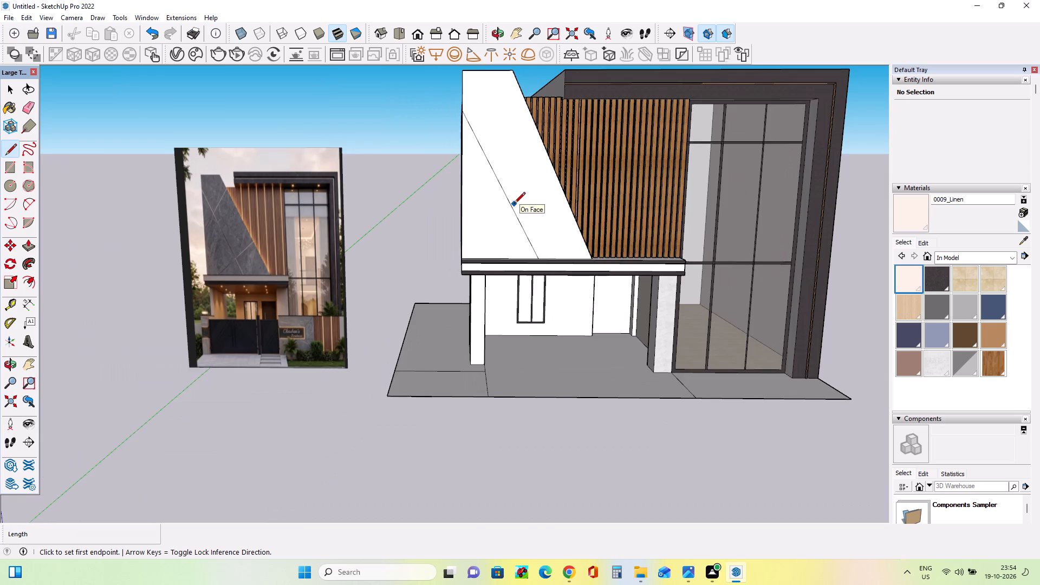
scroll(474, 119, up, 8)
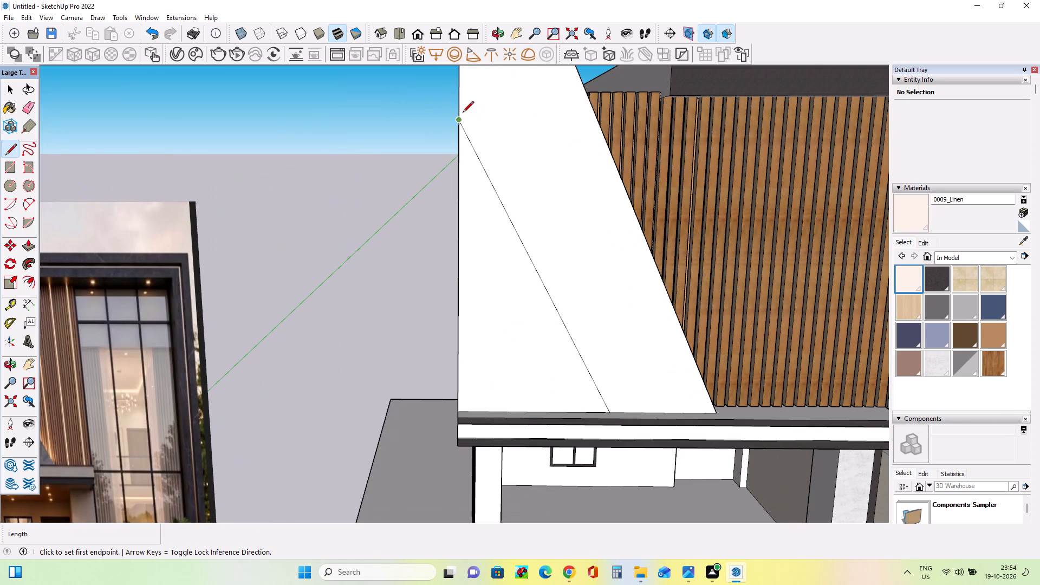
scroll(463, 110, up, 4)
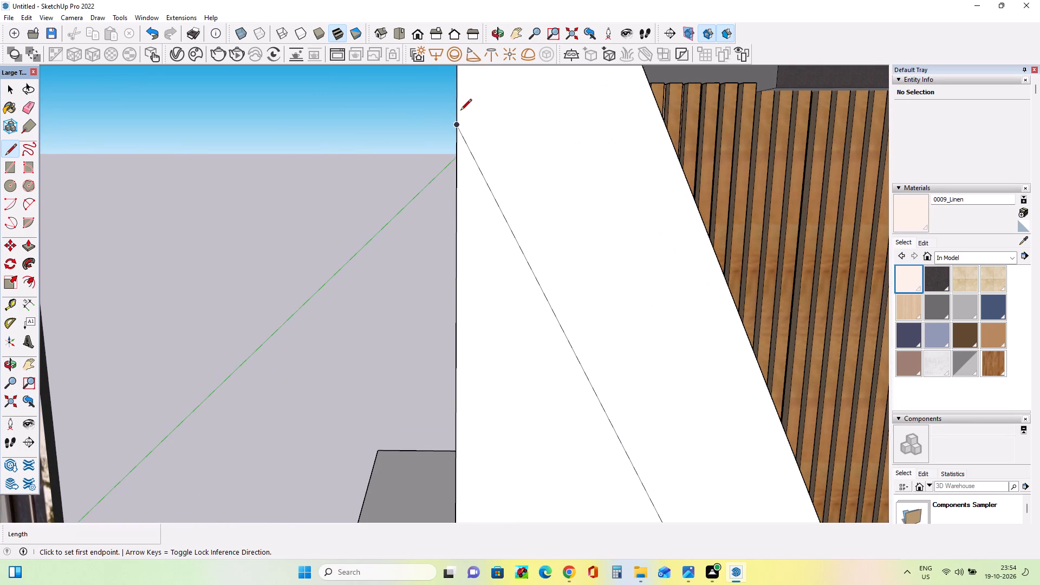
click(457, 116)
scroll(525, 239, down, 3)
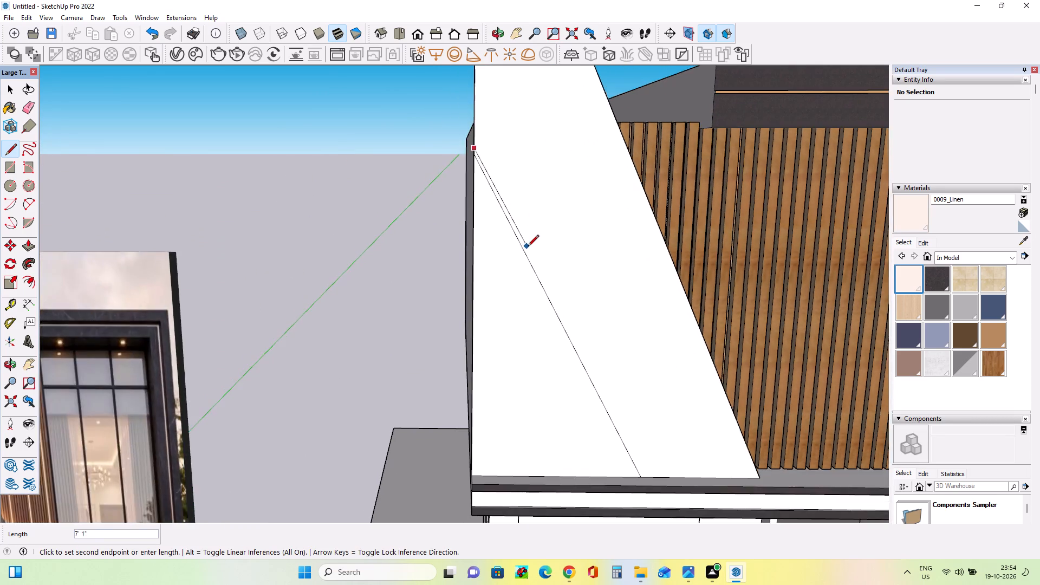
scroll(528, 247, down, 4)
scroll(564, 300, down, 4)
scroll(598, 381, up, 6)
scroll(598, 381, down, 1)
scroll(598, 381, up, 2)
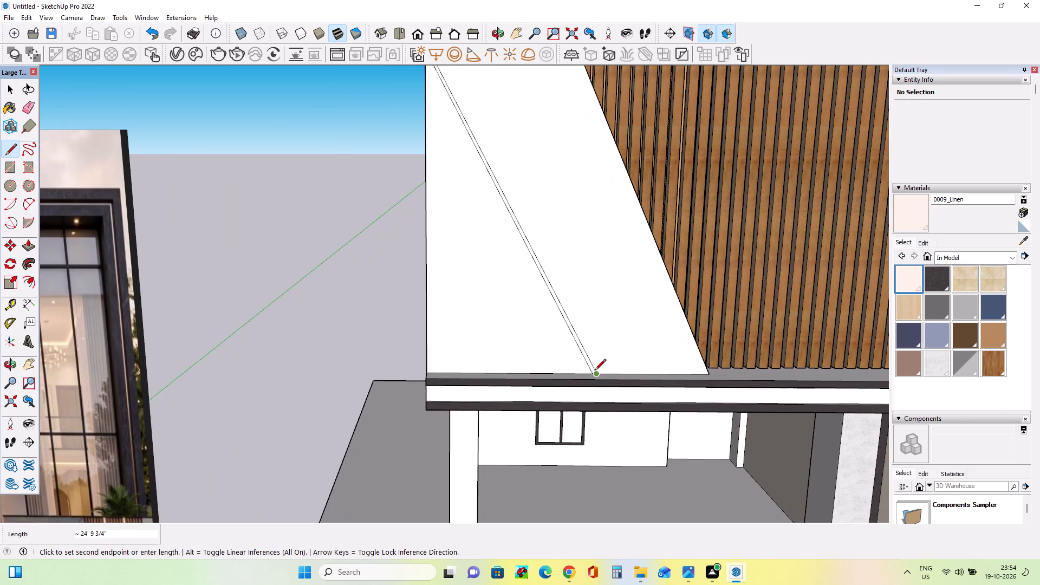
click(595, 372)
scroll(600, 390, down, 1)
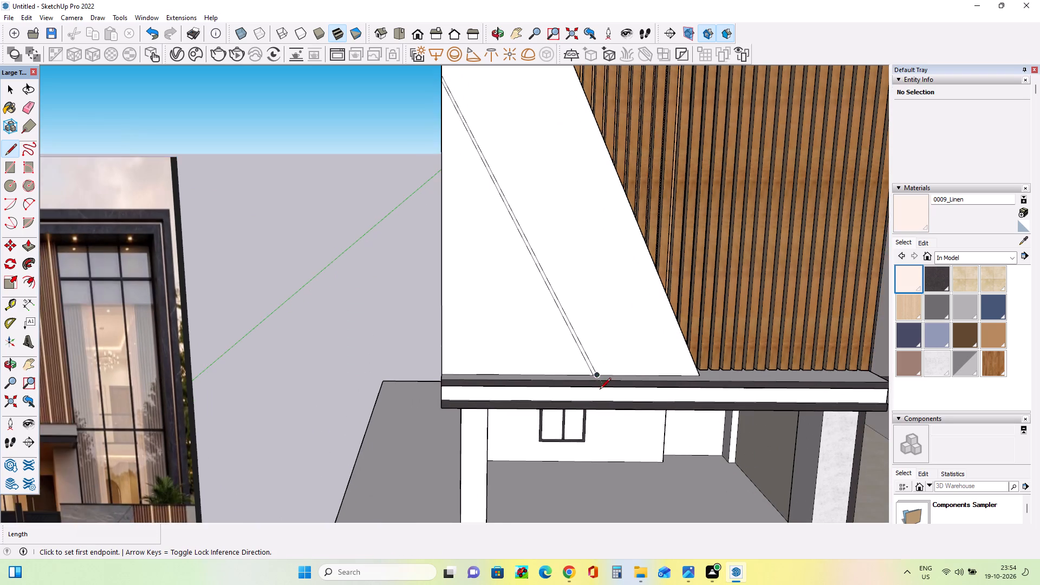
Draw a crossing joint line about 11' 6 1/4" long from the panel's outer vertical edge up to its slanted edge.
scroll(600, 390, down, 9)
scroll(524, 339, up, 3)
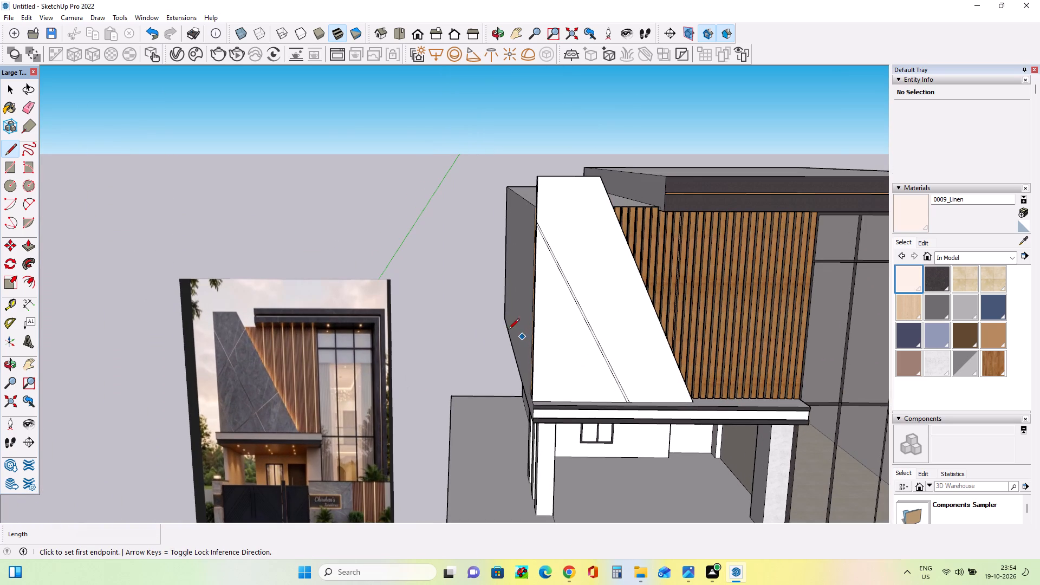
click(535, 277)
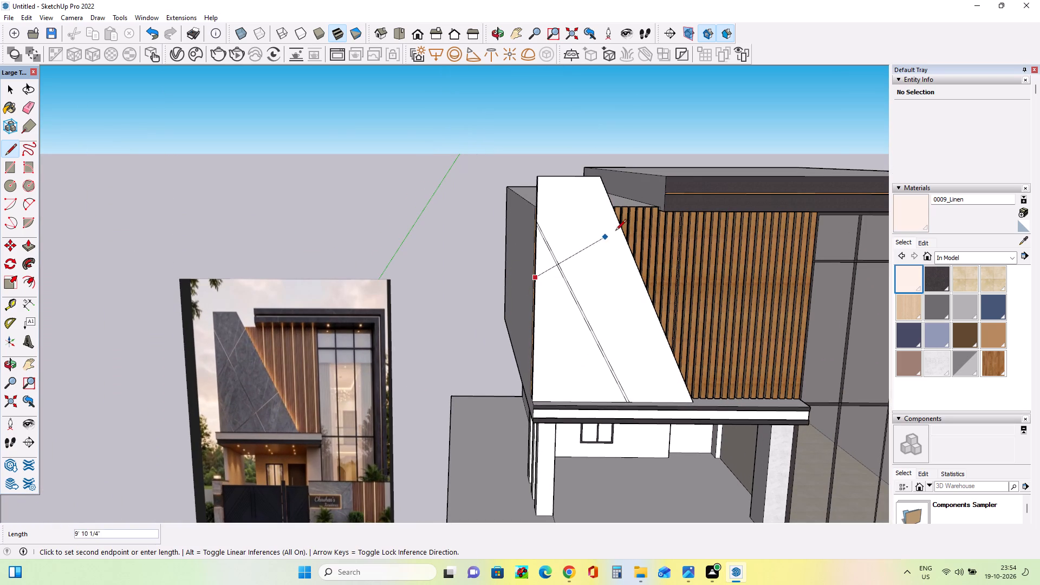
click(617, 226)
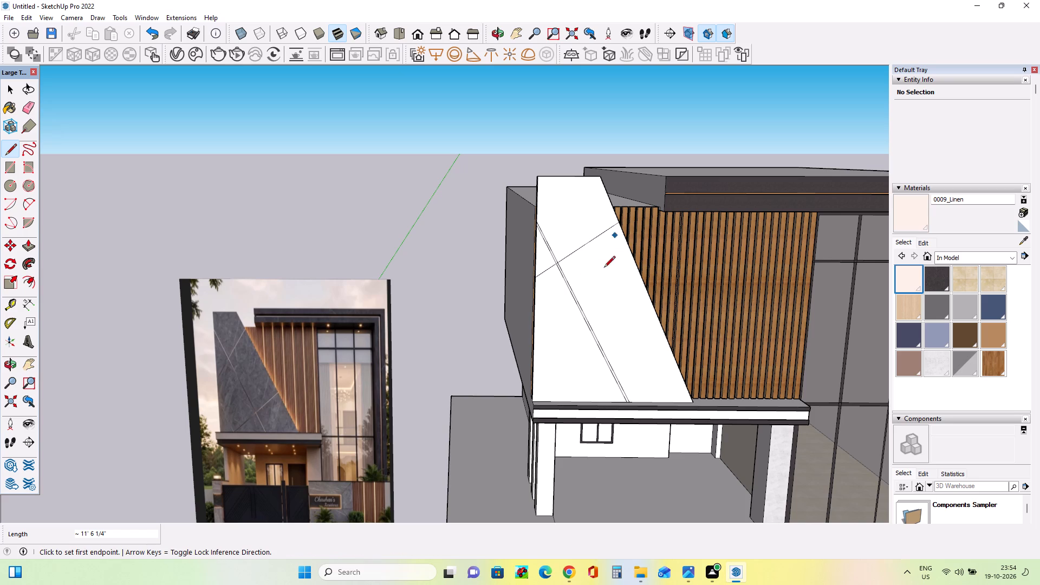
Draw a second line about 11' 7 1/4" long just below the crossing joint line, from the outer edge to the slanted edge.
scroll(537, 288, up, 10)
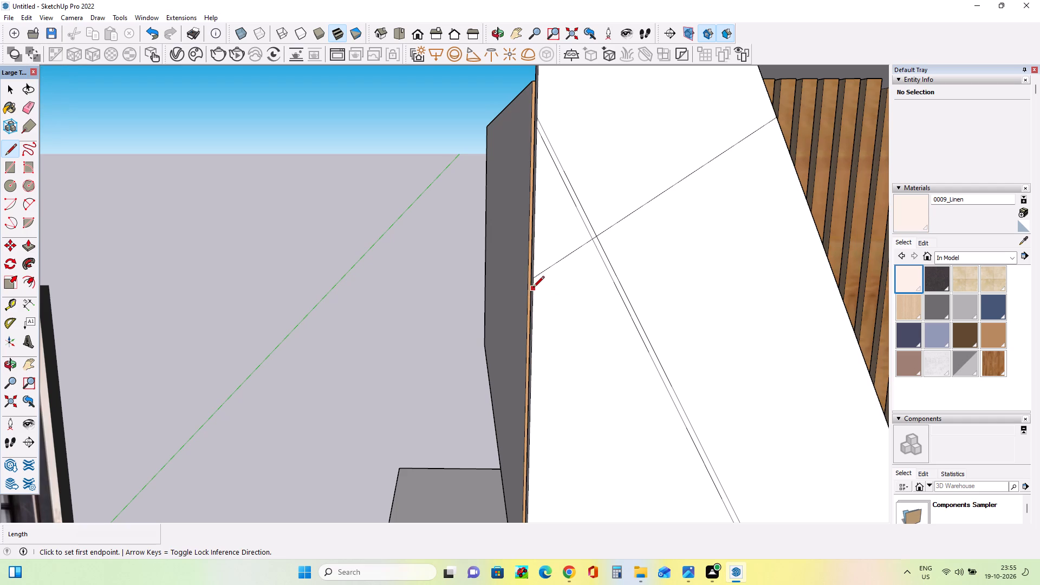
scroll(533, 288, up, 3)
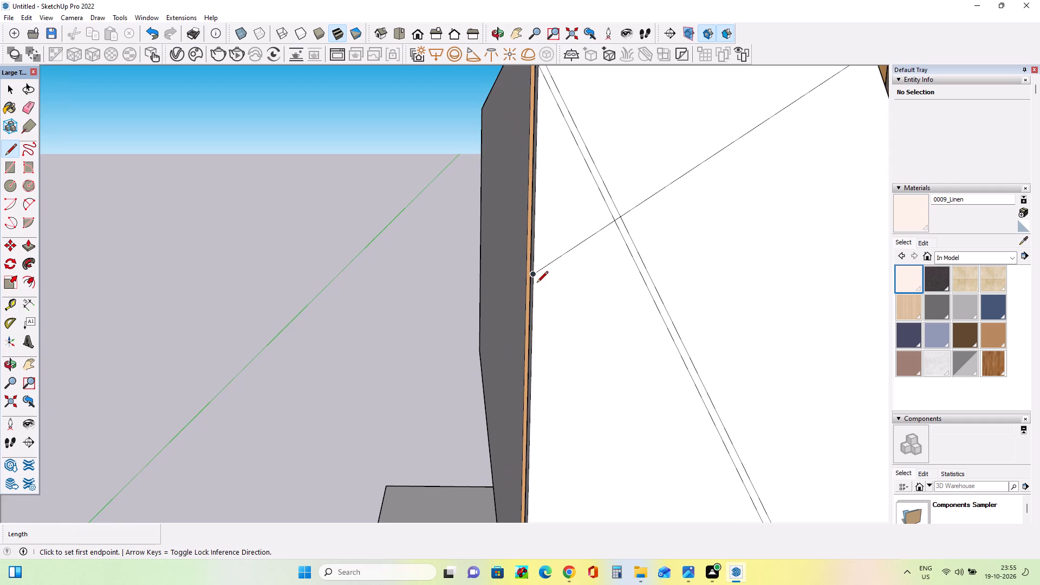
scroll(535, 283, up, 2)
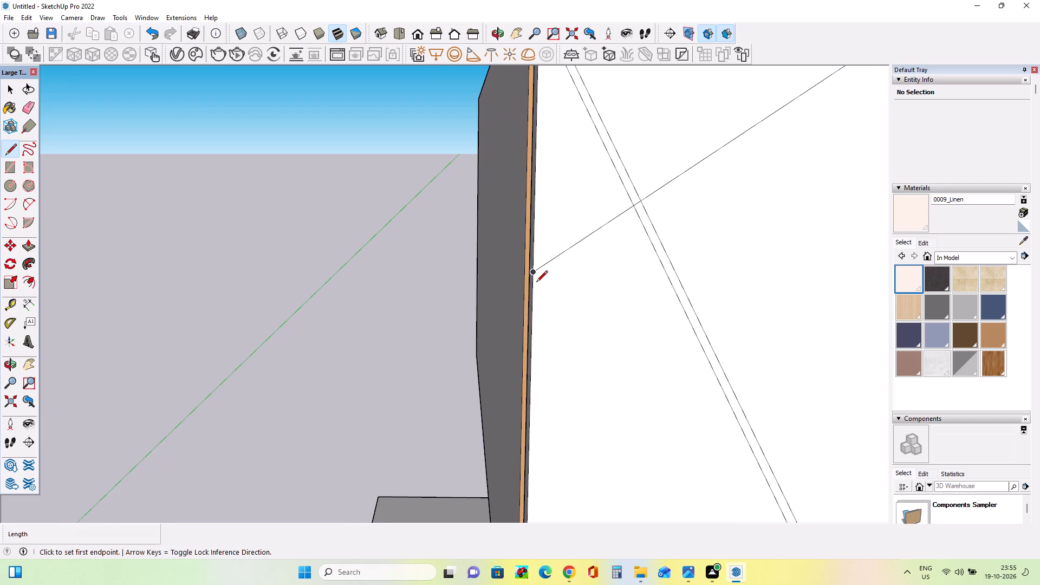
scroll(536, 282, up, 6)
click(531, 274)
scroll(541, 281, down, 2)
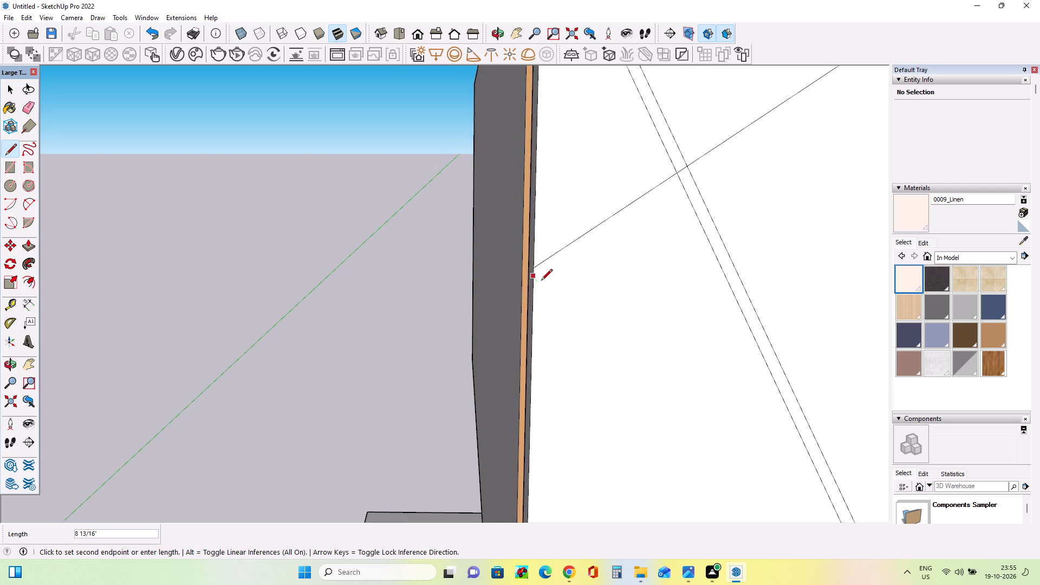
scroll(541, 281, down, 20)
scroll(541, 281, down, 1)
scroll(610, 237, up, 16)
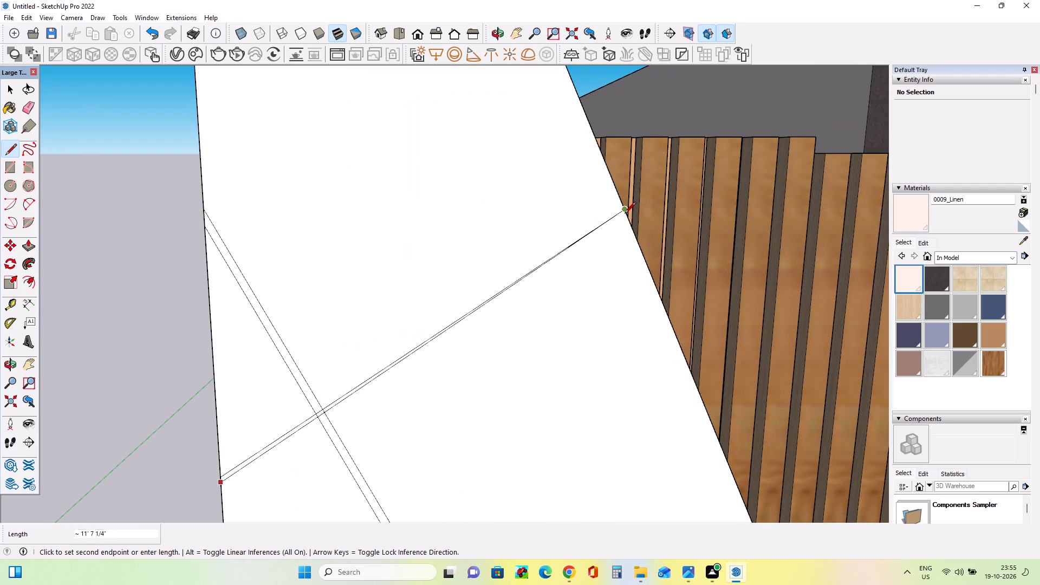
scroll(625, 217, up, 3)
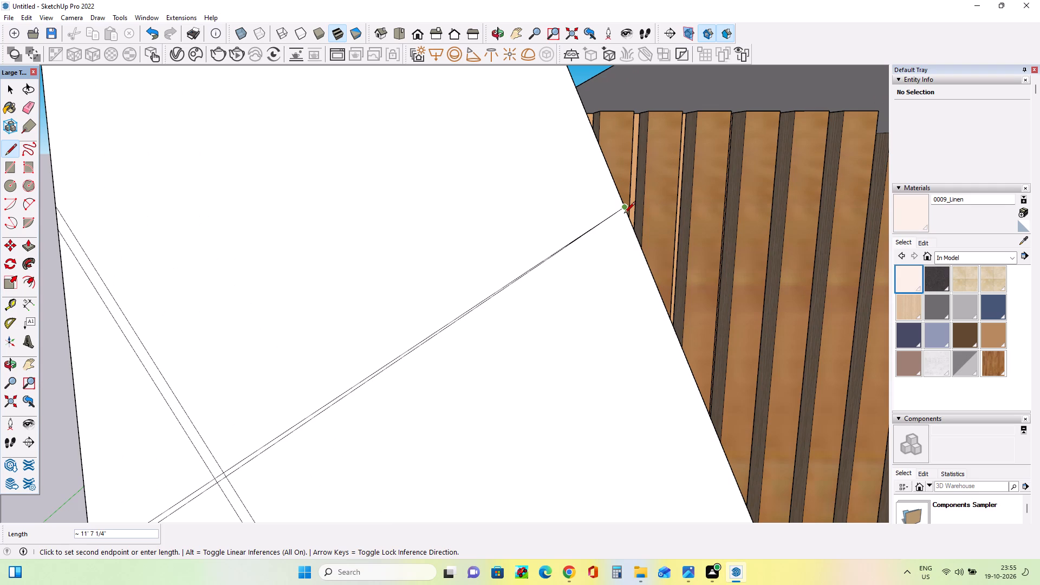
click(625, 214)
Compare the panel's joint lines with the reference photo and study the lower diagonal joint on its stone panel.
scroll(554, 290, down, 8)
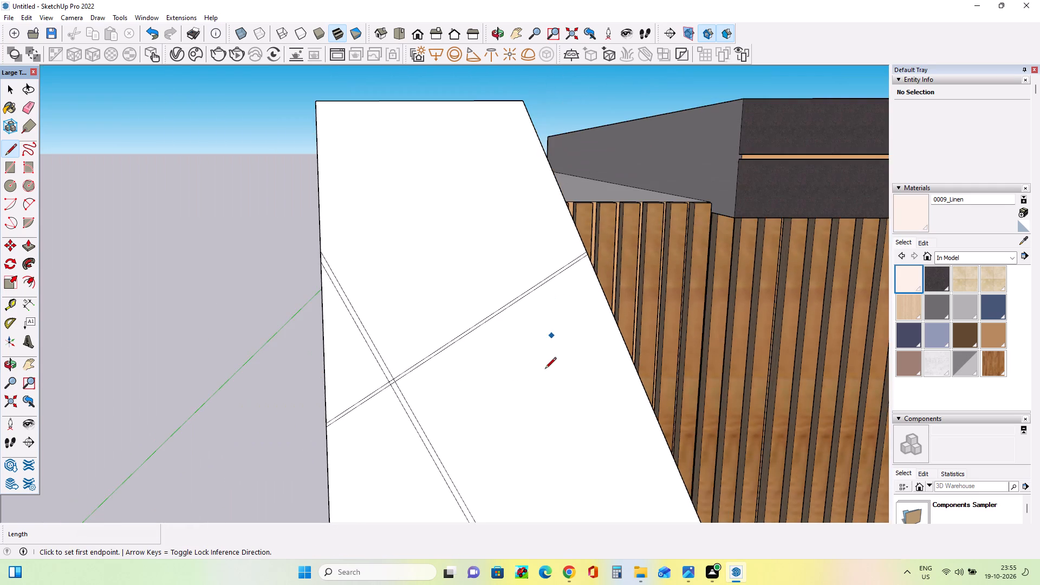
scroll(535, 383, down, 9)
scroll(509, 438, up, 10)
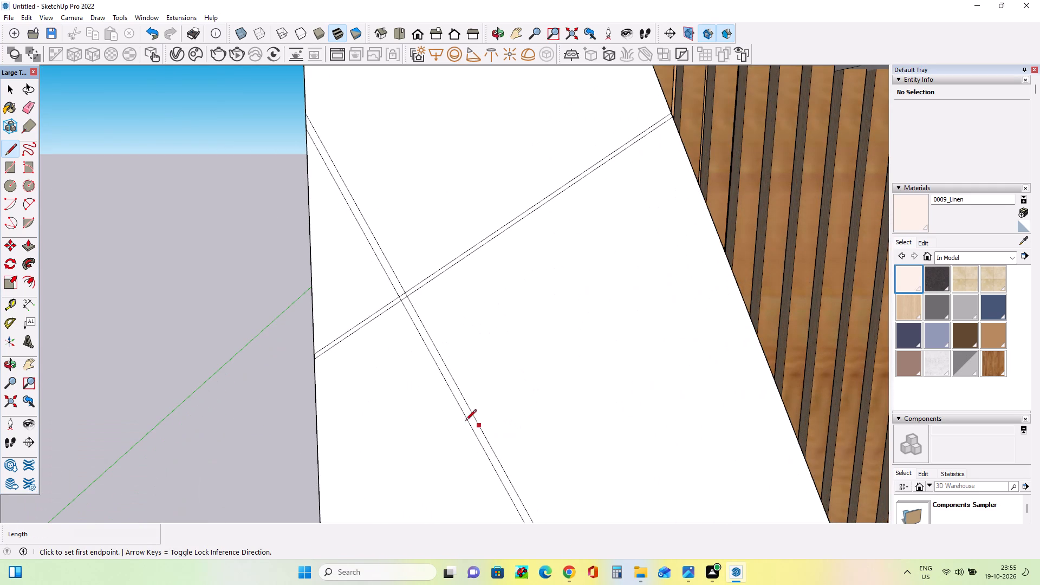
scroll(431, 412, down, 5)
scroll(407, 405, down, 18)
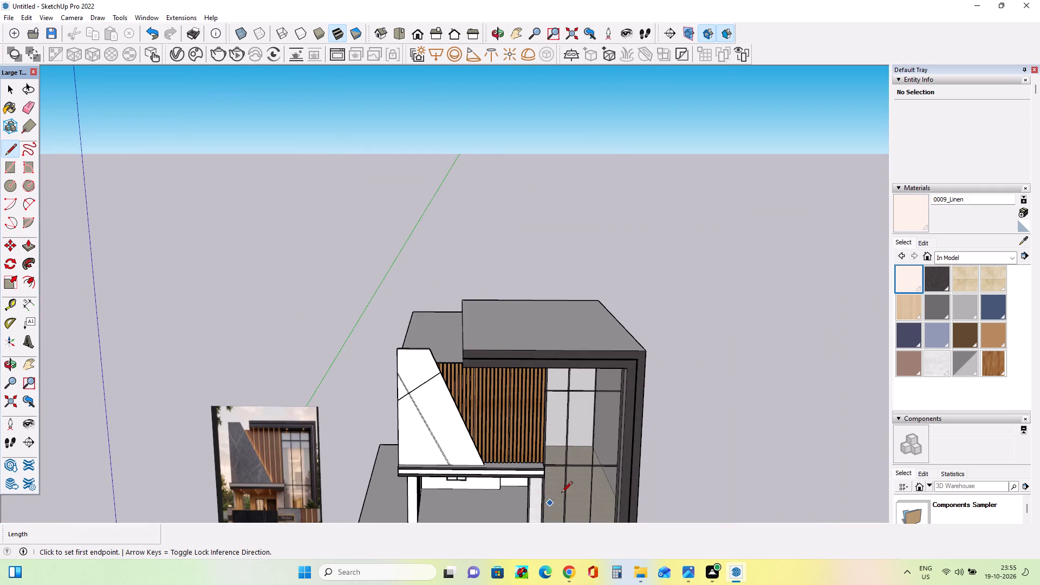
scroll(428, 509, up, 4)
scroll(138, 496, up, 10)
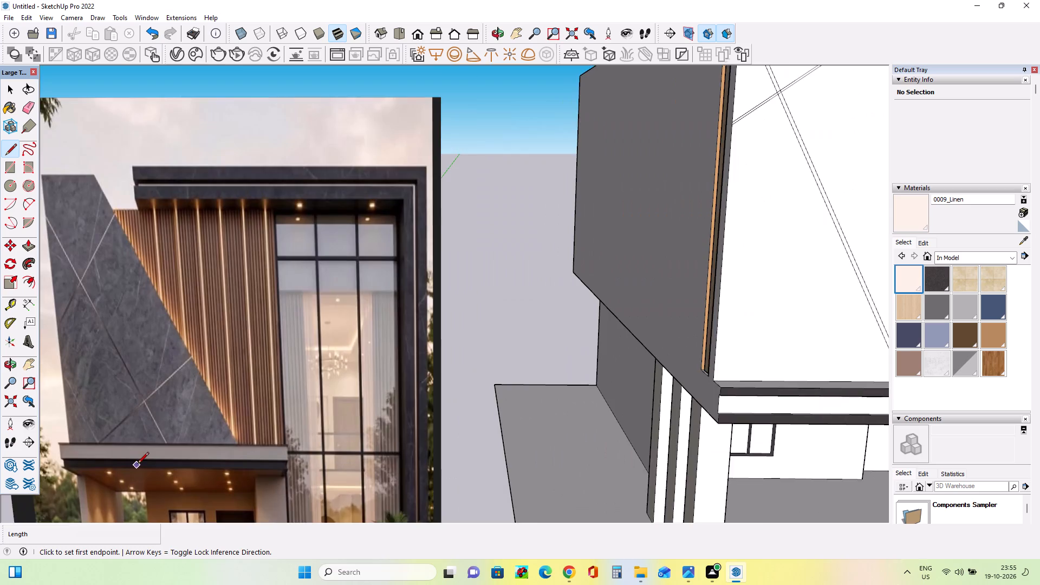
scroll(138, 464, up, 4)
scroll(182, 458, down, 4)
scroll(189, 458, up, 4)
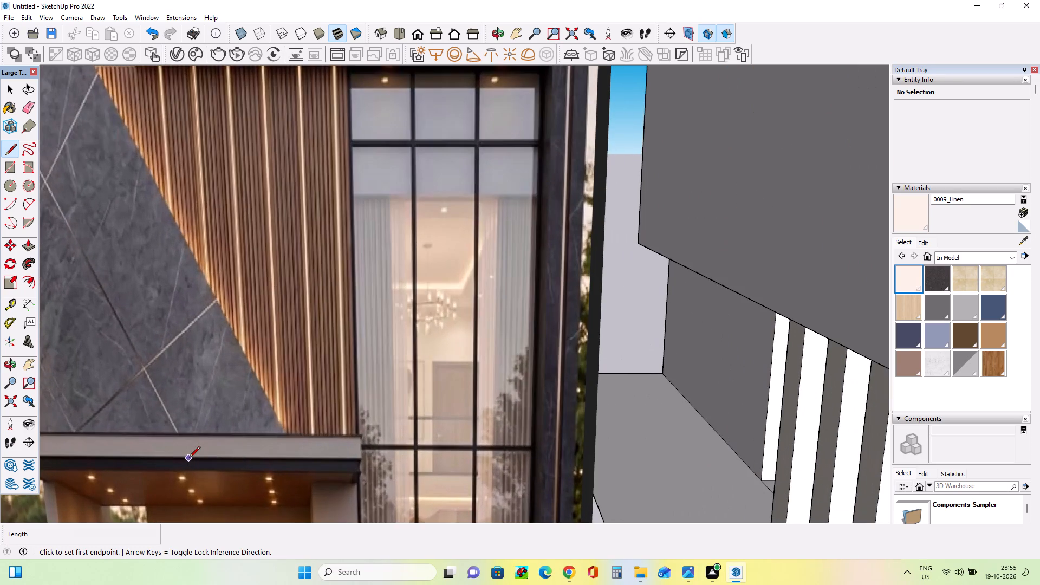
scroll(189, 458, down, 16)
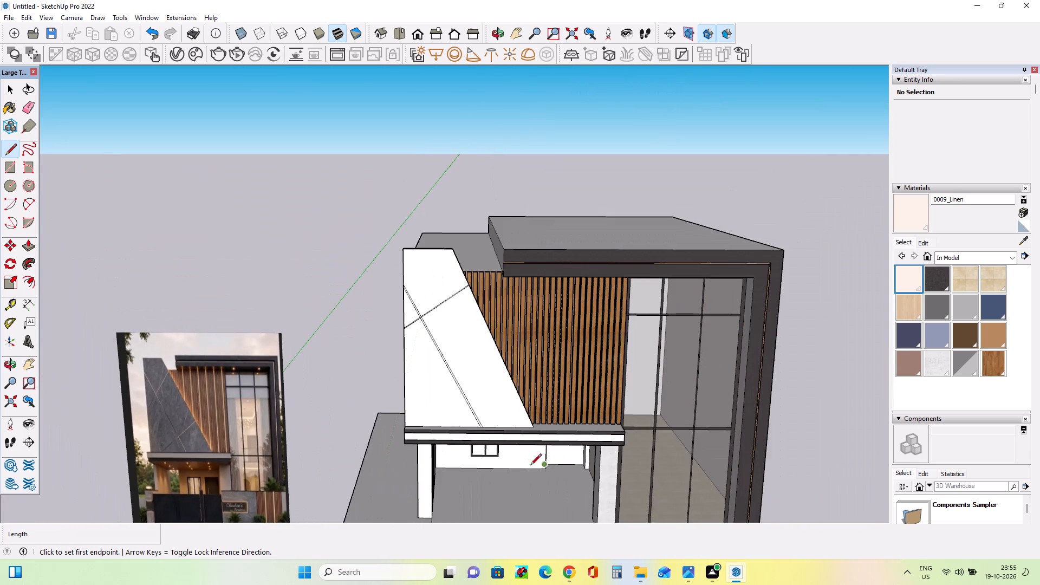
scroll(517, 465, up, 9)
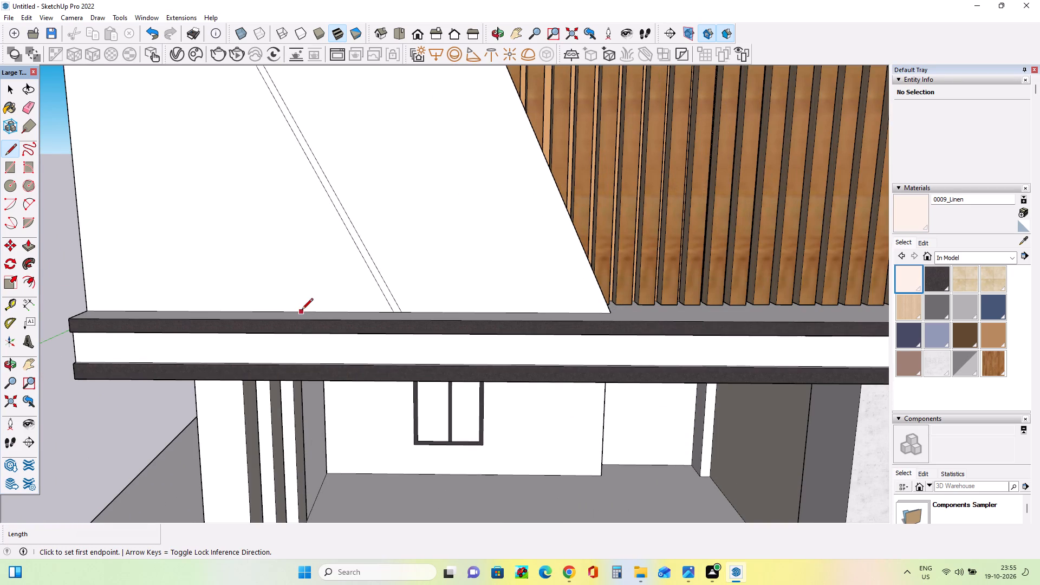
scroll(314, 326, down, 16)
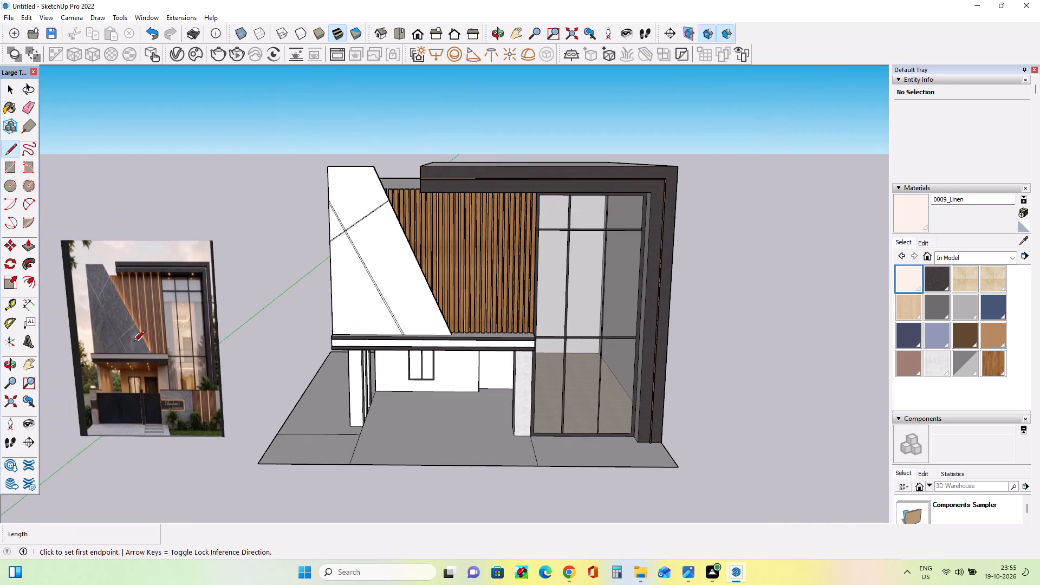
scroll(133, 344, up, 8)
scroll(136, 342, down, 1)
scroll(136, 342, up, 4)
scroll(139, 340, down, 8)
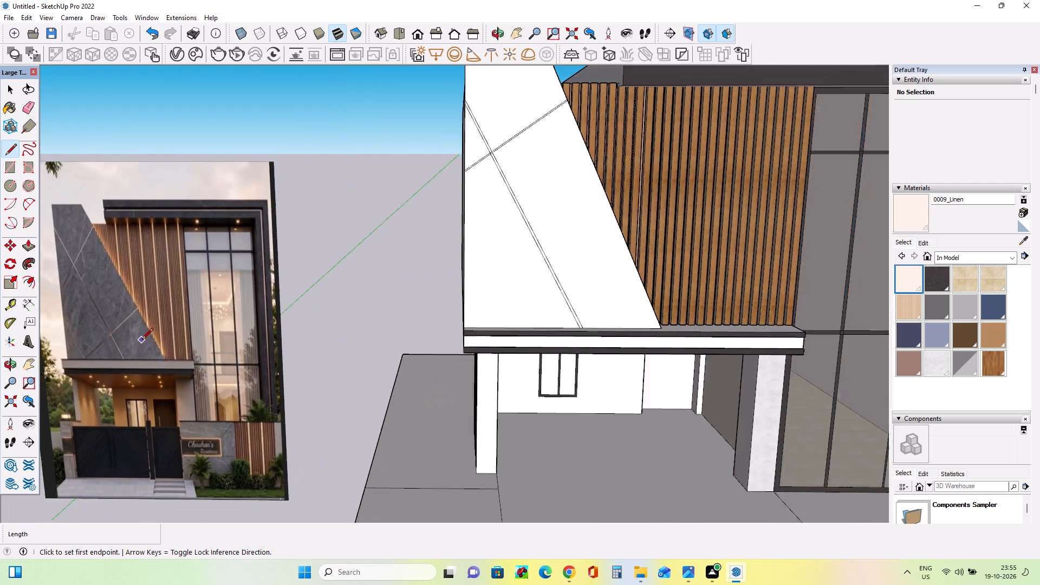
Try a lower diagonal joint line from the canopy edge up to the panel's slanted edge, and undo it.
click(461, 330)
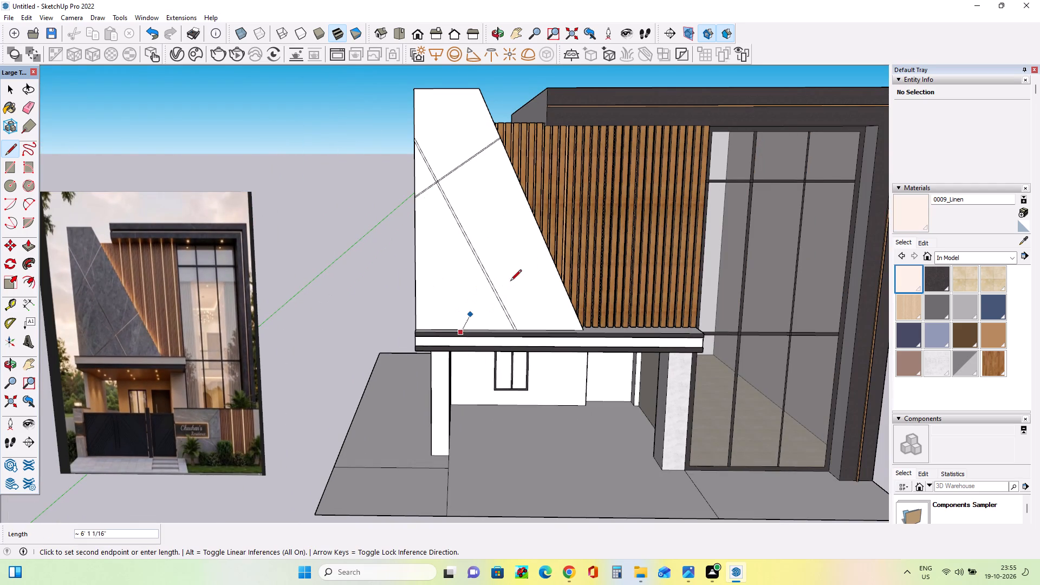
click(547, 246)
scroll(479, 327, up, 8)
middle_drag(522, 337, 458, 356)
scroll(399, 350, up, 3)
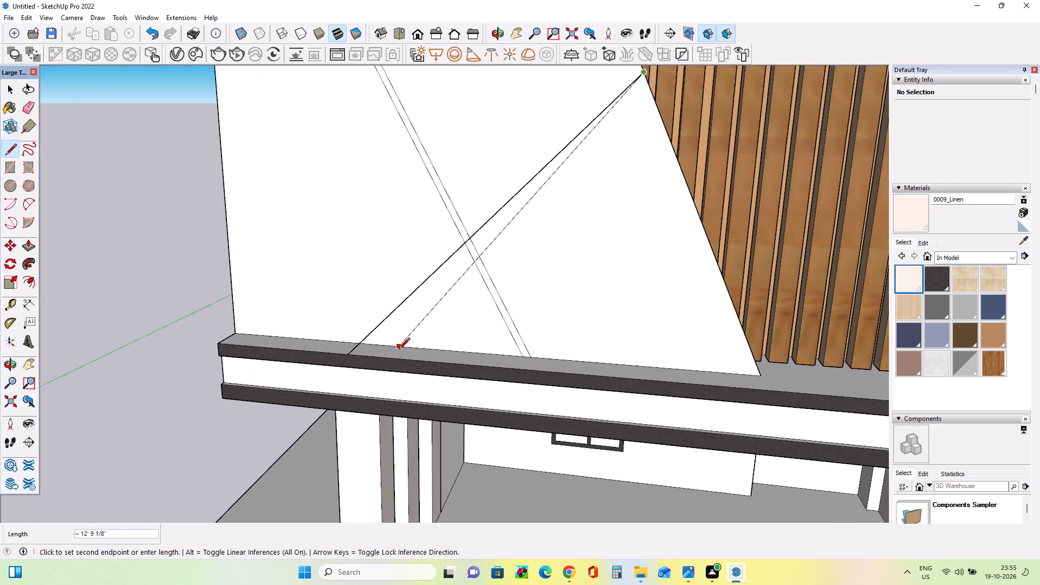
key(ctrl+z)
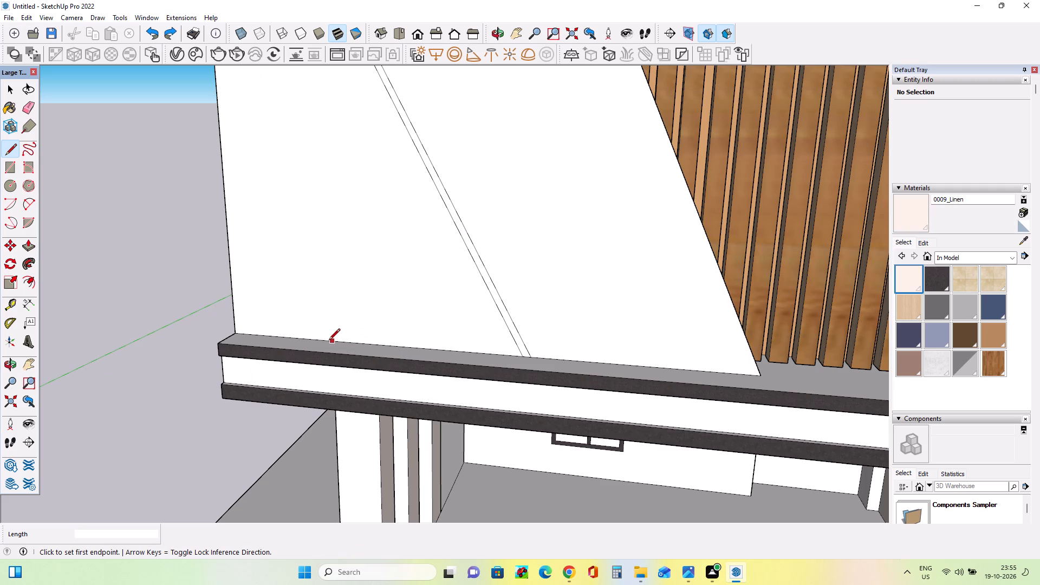
Draw a lower diagonal joint line about 14' 9 1/4" long from the panel's bottom edge up to its slanted edge.
click(329, 341)
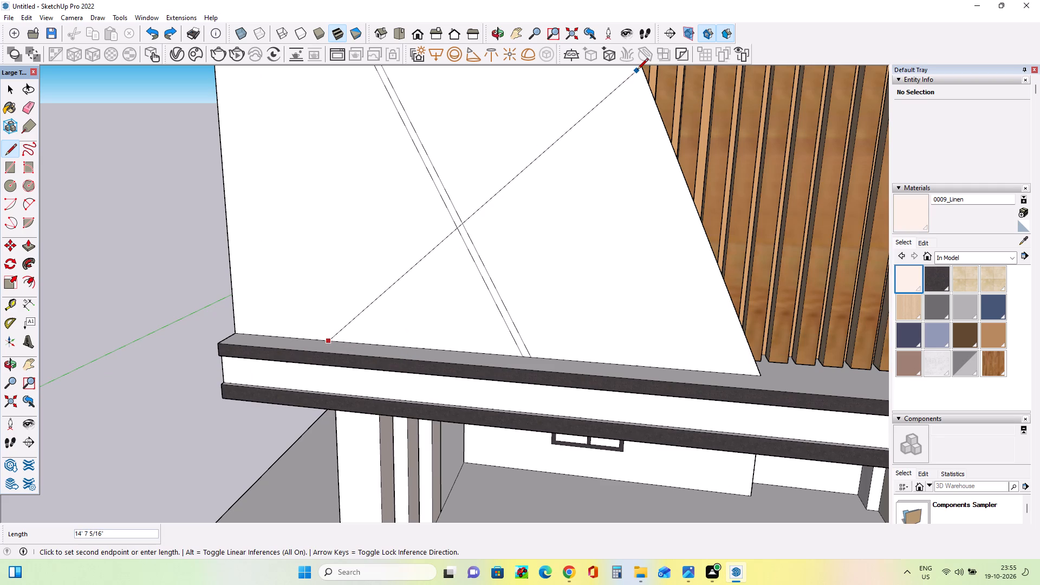
click(641, 69)
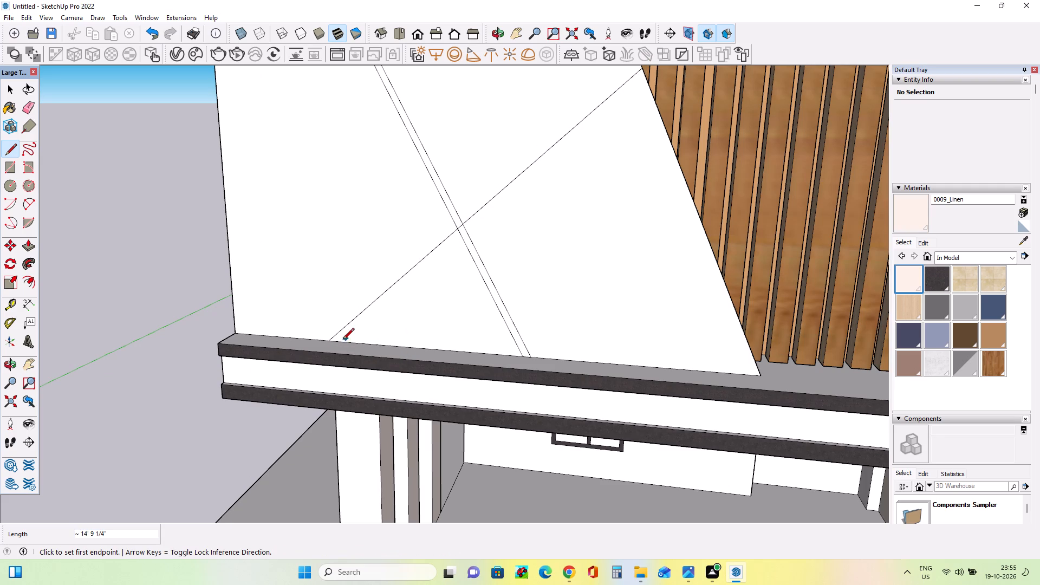
Draw a second line about 14' 7 15/16" long just below the lower diagonal joint, from the panel's bottom edge to its slanted edge.
scroll(343, 340, up, 6)
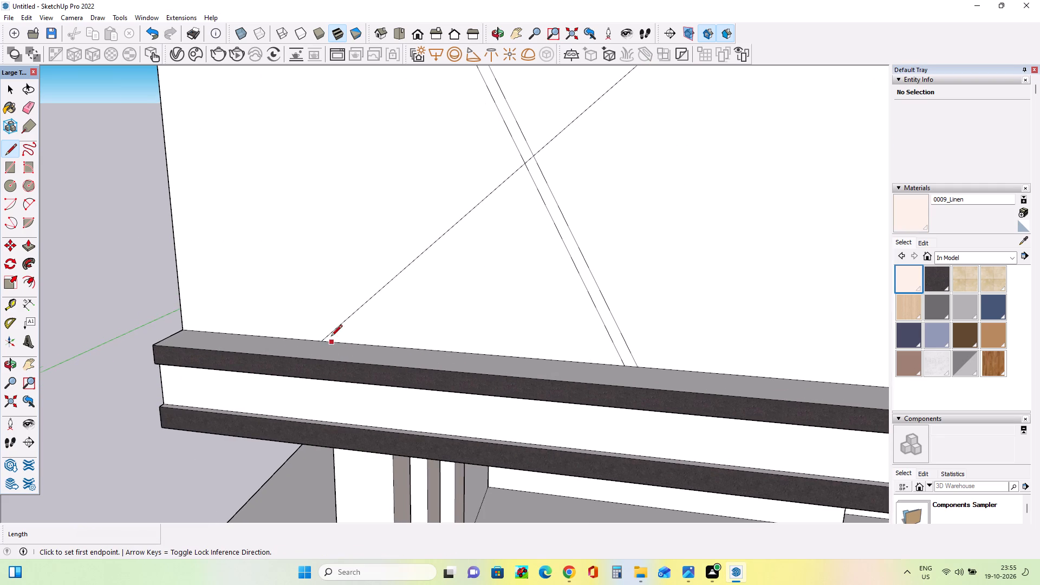
scroll(331, 337, up, 6)
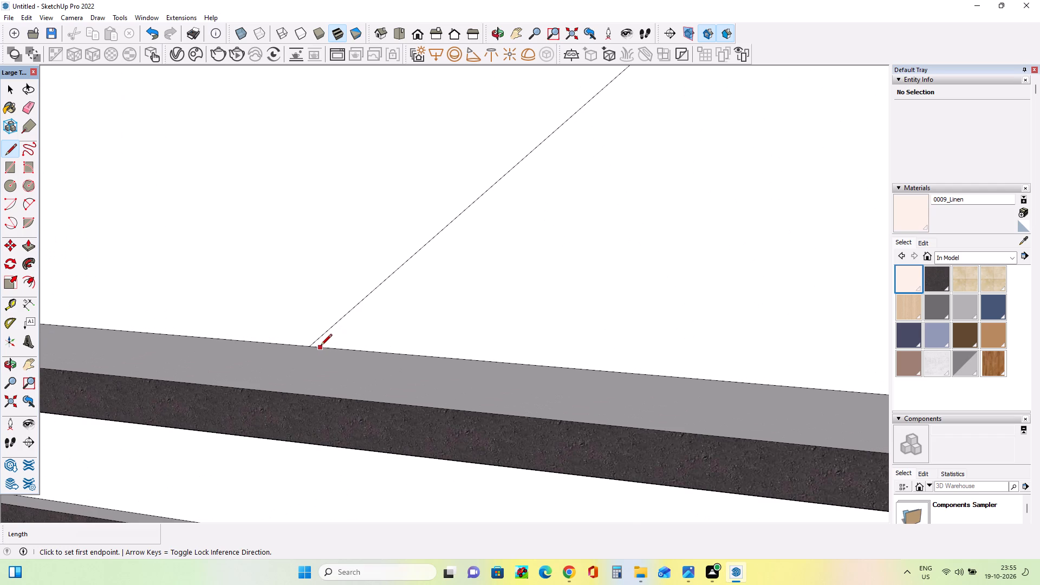
drag(320, 348, 327, 345)
scroll(434, 309, down, 8)
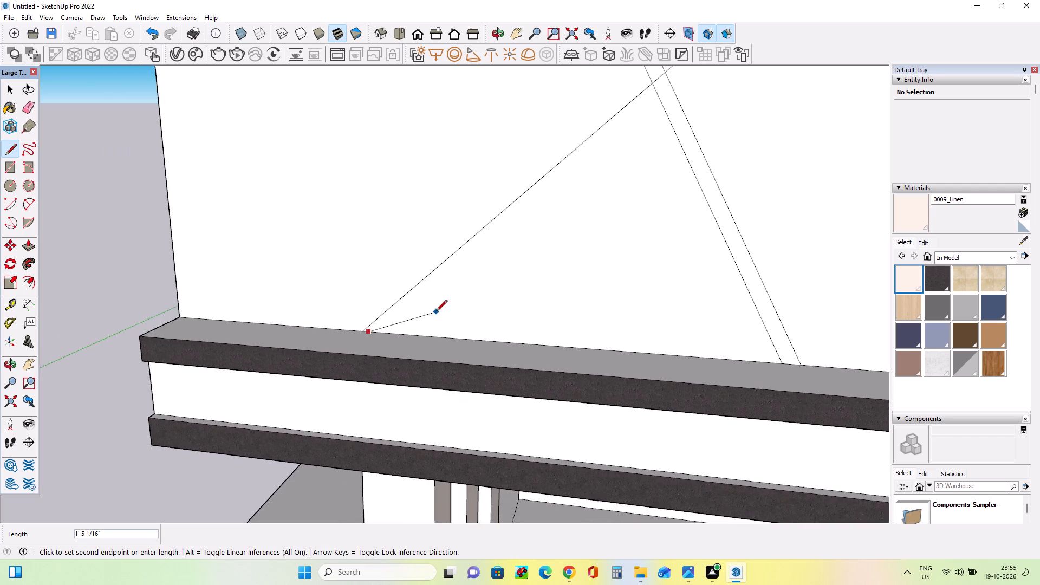
scroll(436, 312, down, 7)
scroll(509, 266, down, 2)
scroll(509, 266, up, 1)
scroll(509, 266, down, 1)
scroll(656, 132, up, 3)
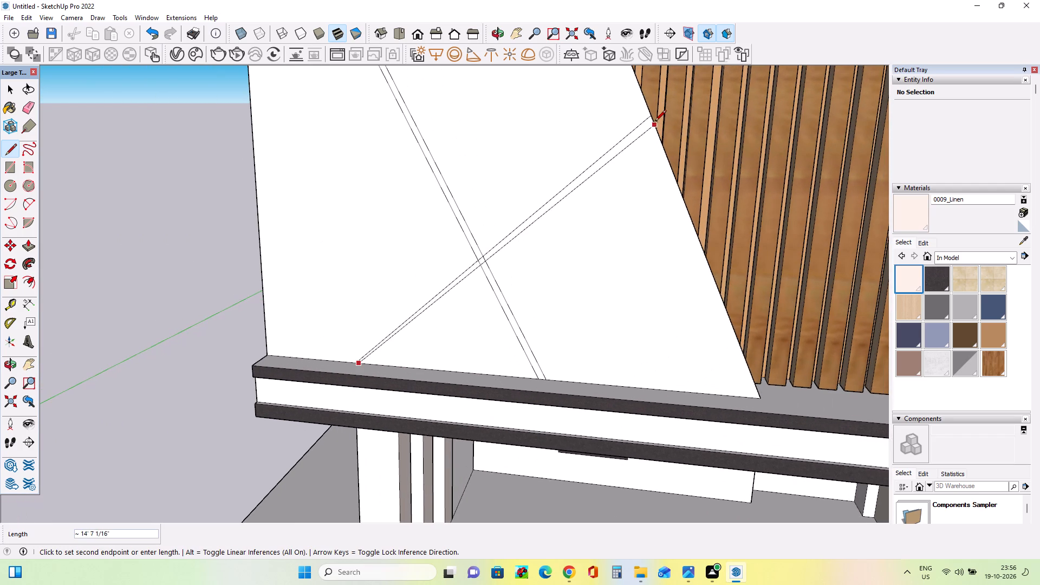
scroll(654, 125, up, 5)
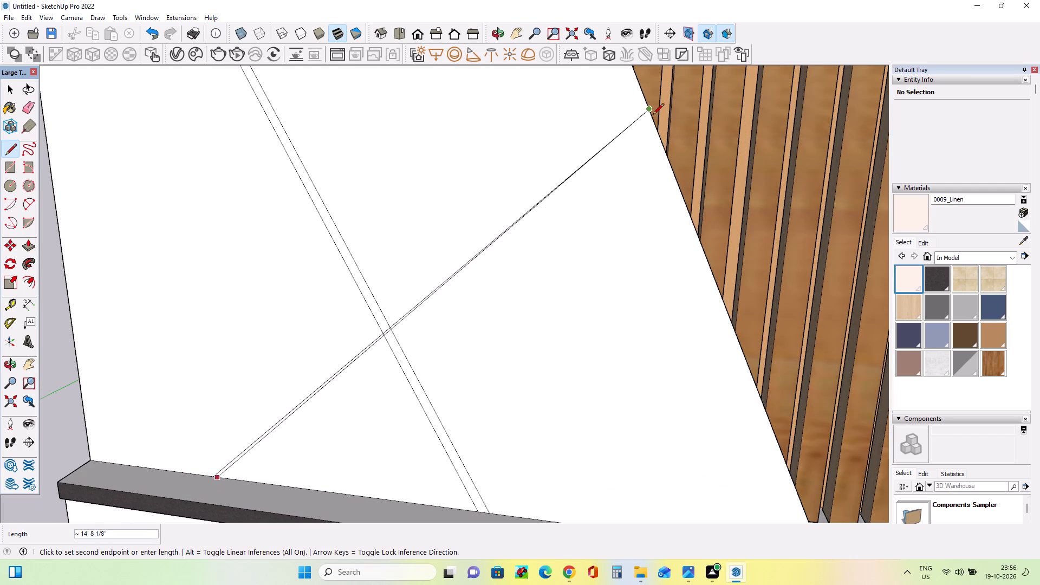
scroll(653, 116, up, 4)
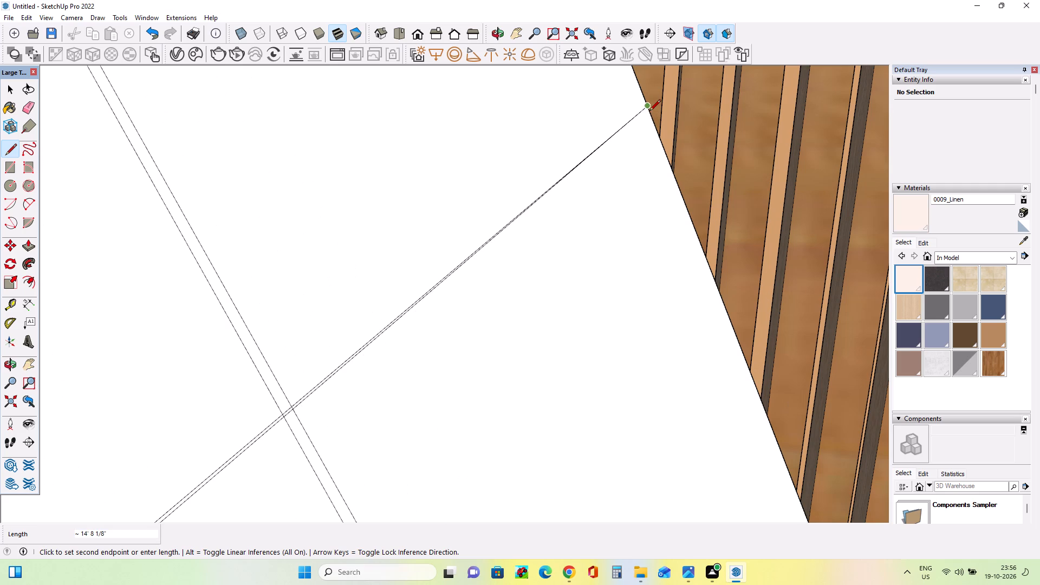
scroll(649, 113, up, 4)
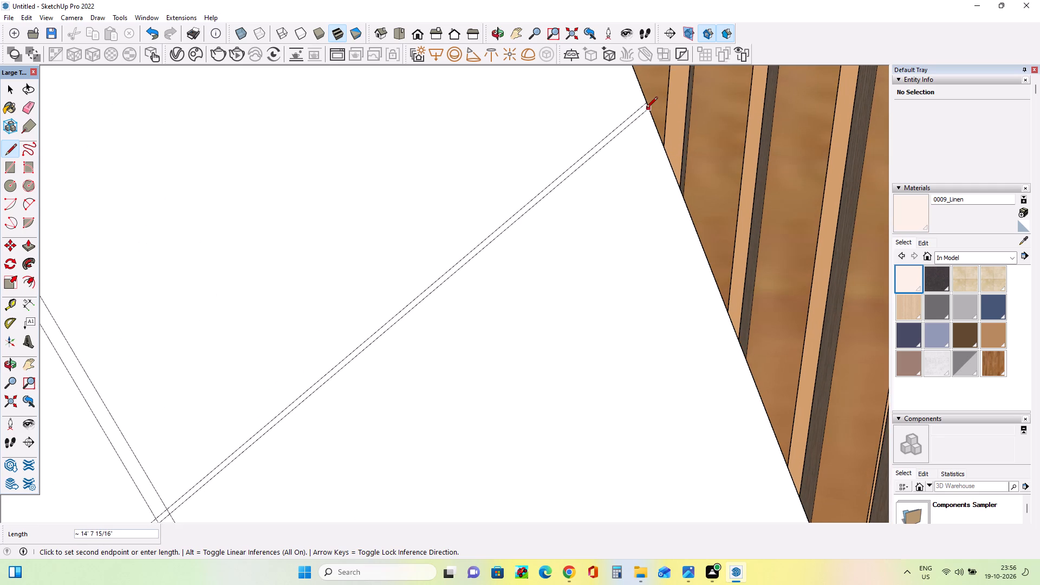
scroll(646, 108, up, 3)
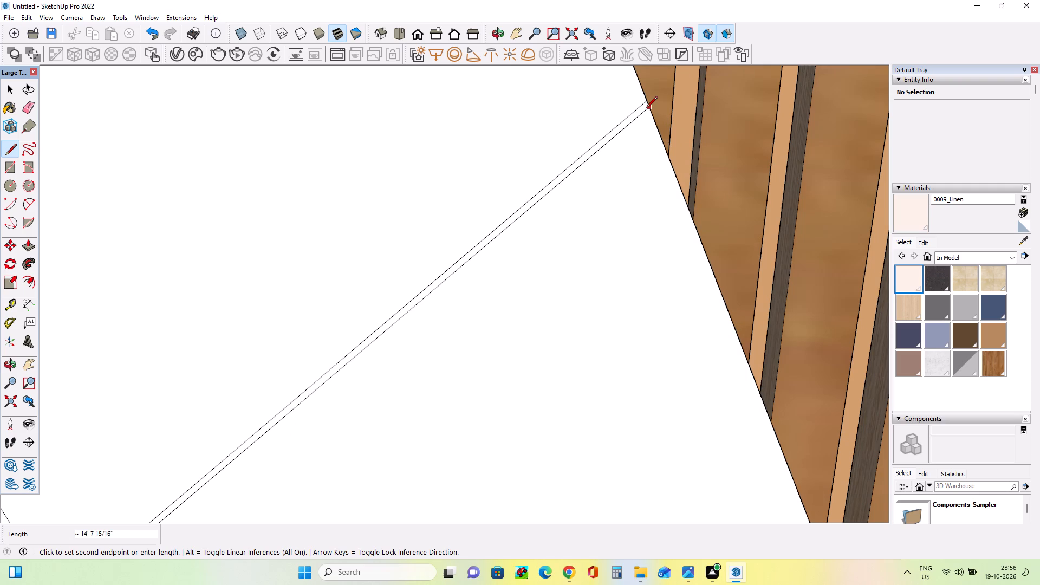
click(646, 108)
Paint all six fields between the slanted panel's joint strips with the Slate material from the Tile collection.
scroll(673, 176, down, 11)
scroll(627, 264, up, 1)
scroll(627, 265, down, 5)
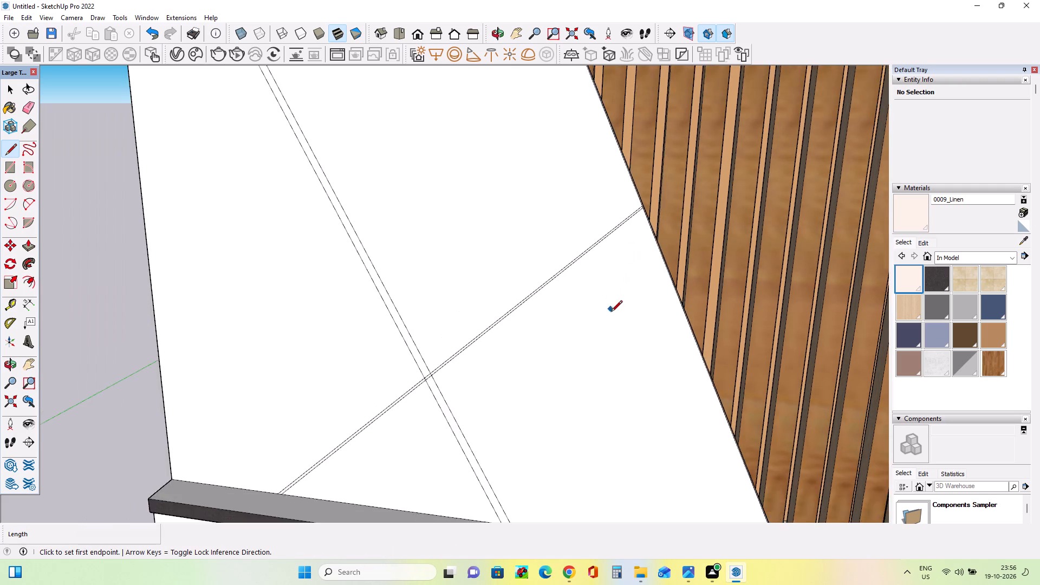
scroll(611, 313, down, 6)
scroll(610, 361, down, 11)
middle_drag(614, 379, 596, 318)
scroll(430, 334, down, 4)
scroll(641, 375, up, 7)
middle_drag(643, 390, 684, 391)
click(981, 256)
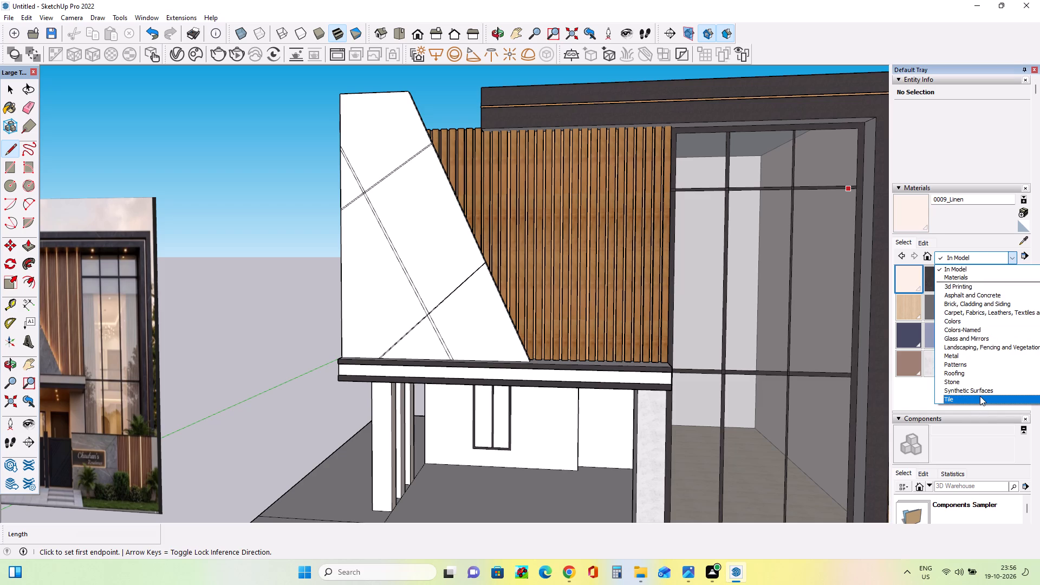
click(980, 397)
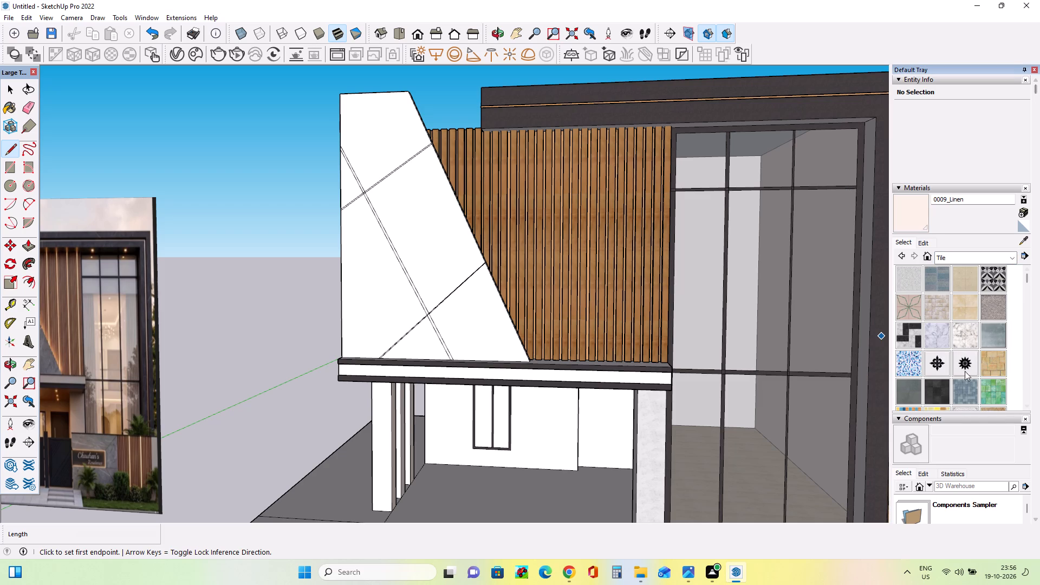
click(913, 391)
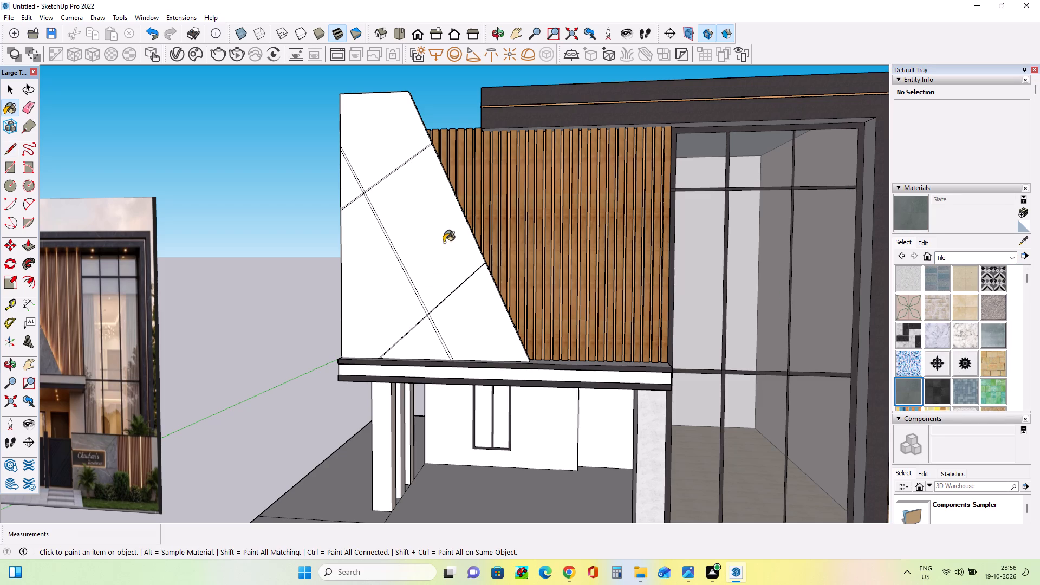
click(444, 242)
click(393, 300)
click(479, 339)
click(383, 120)
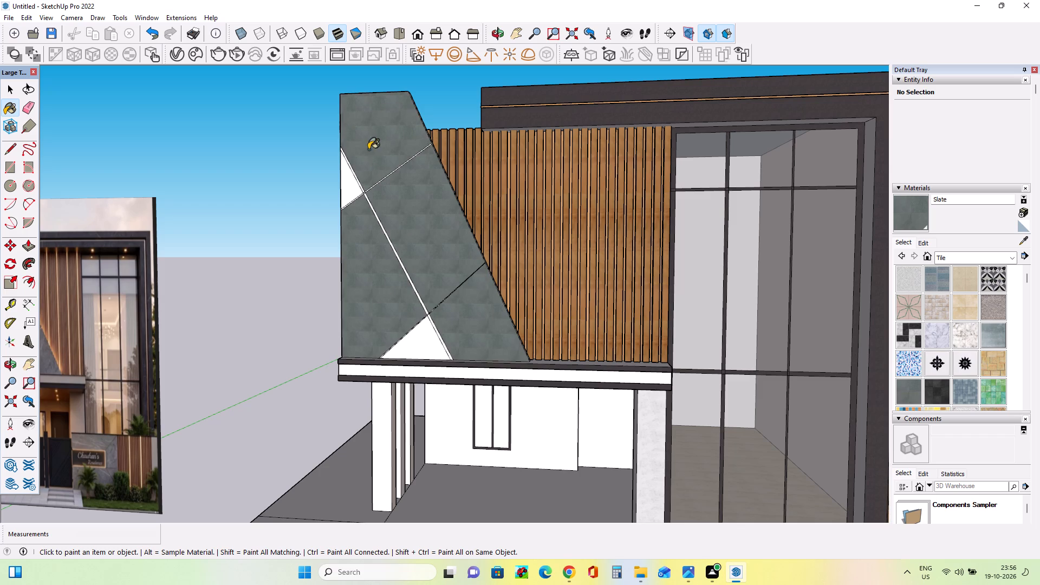
click(351, 190)
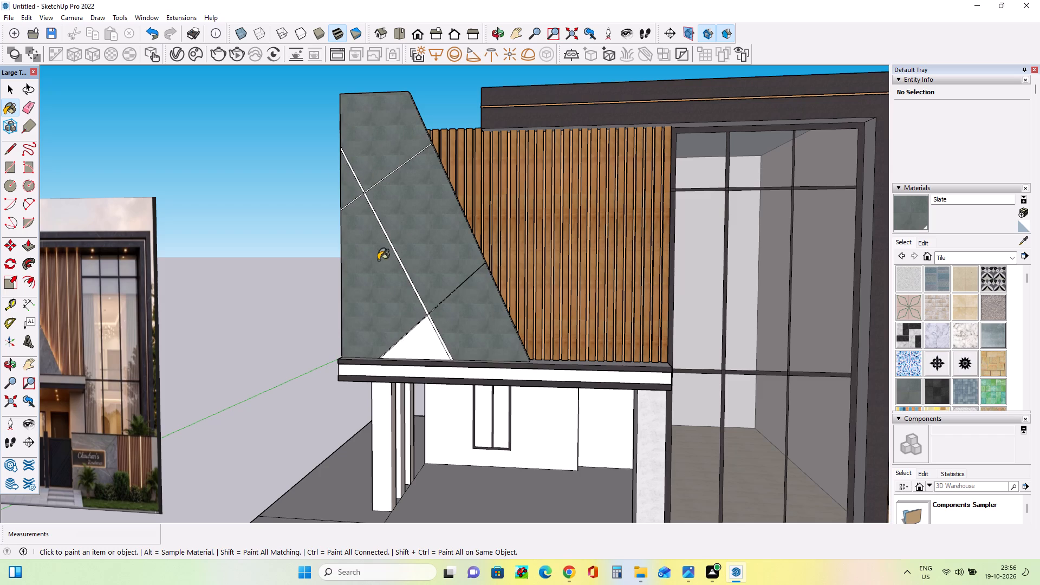
click(414, 355)
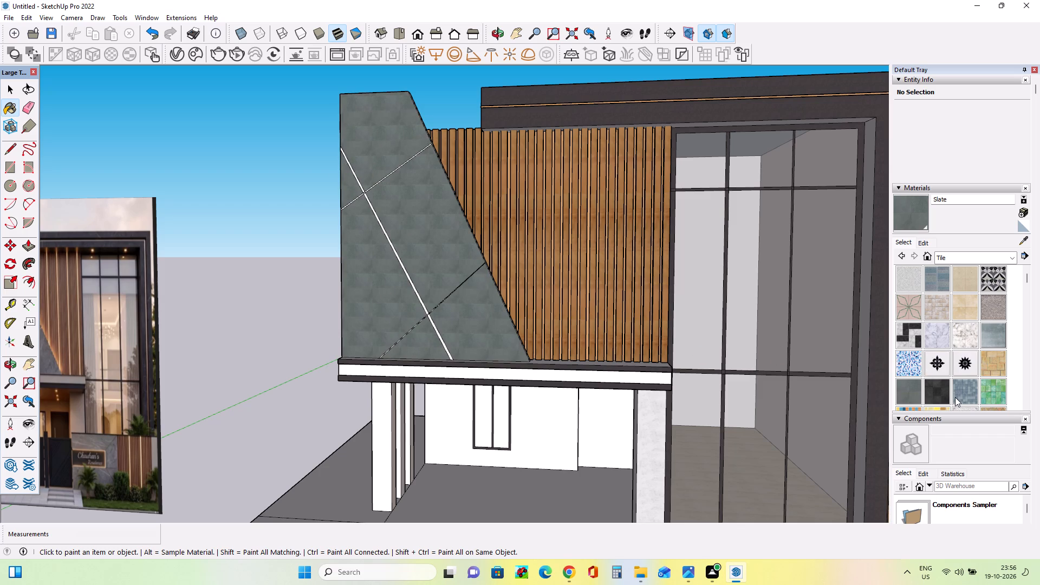
Look through the Tile collection for a finish for the panel's joint strips.
scroll(955, 399, up, 2)
scroll(945, 370, down, 4)
scroll(945, 370, up, 5)
scroll(971, 328, down, 5)
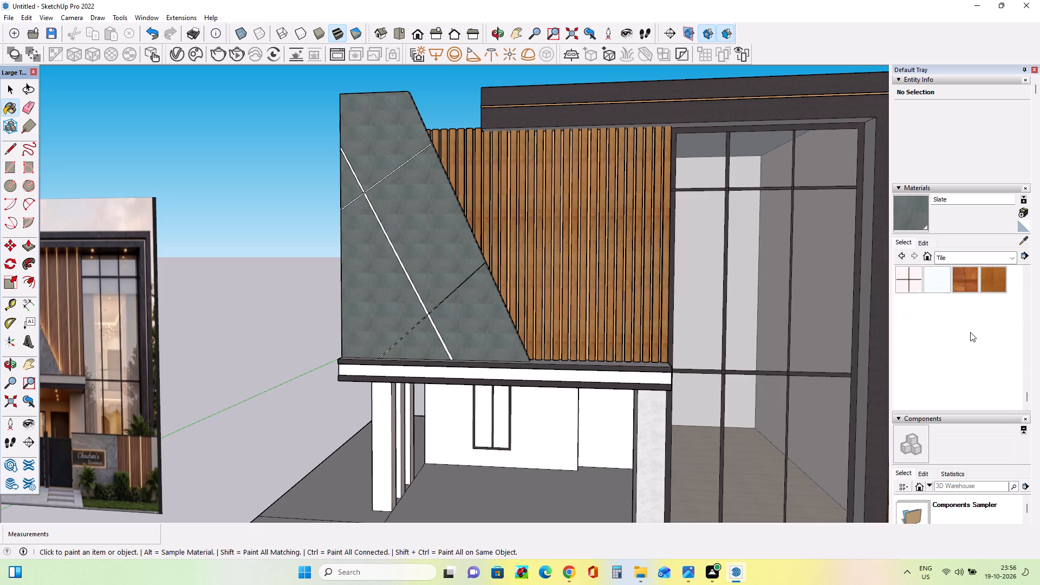
scroll(970, 332, up, 9)
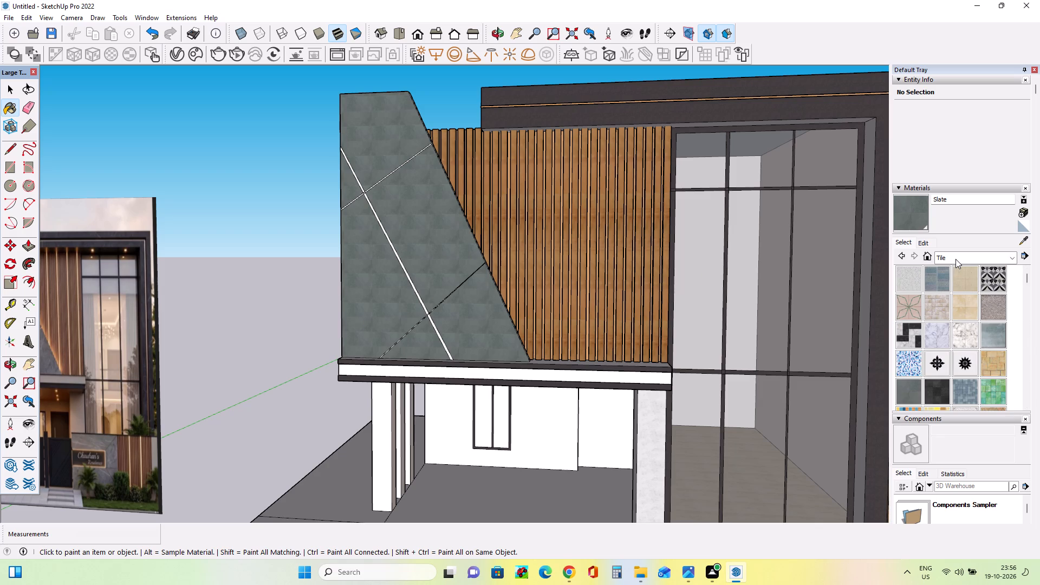
Paint the long diagonal strip below the upper crossing and the whole lower crossing strip with Wood OSB from the Wood collection.
click(955, 259)
click(986, 398)
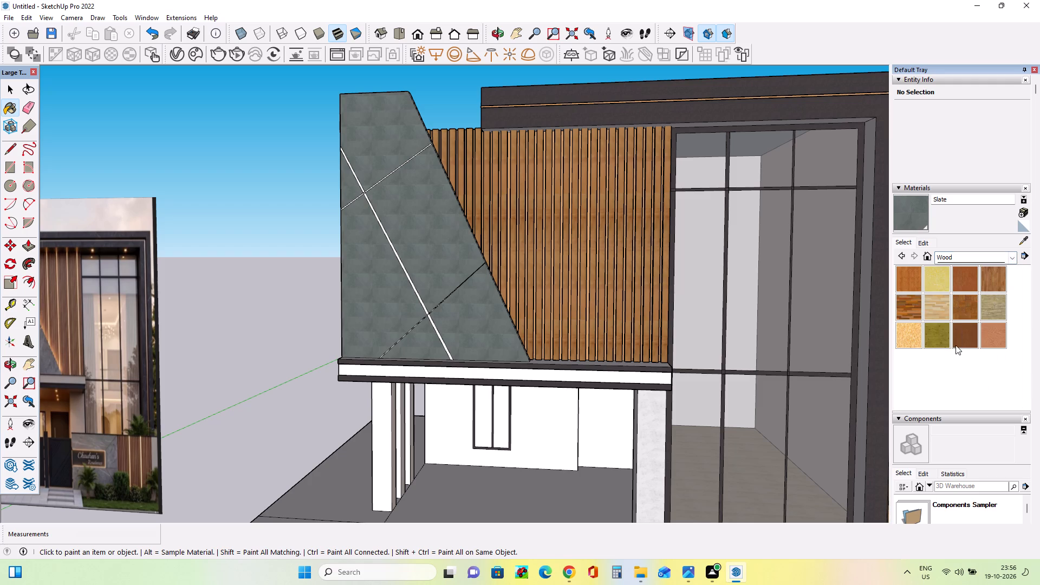
click(910, 337)
scroll(428, 302, up, 4)
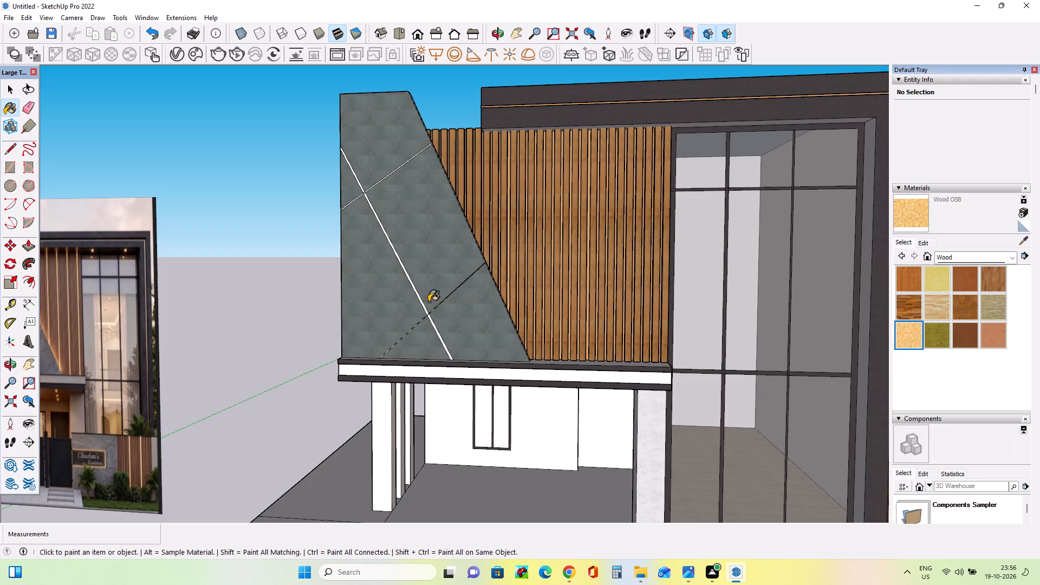
scroll(428, 302, up, 10)
scroll(387, 315, down, 1)
scroll(387, 312, up, 11)
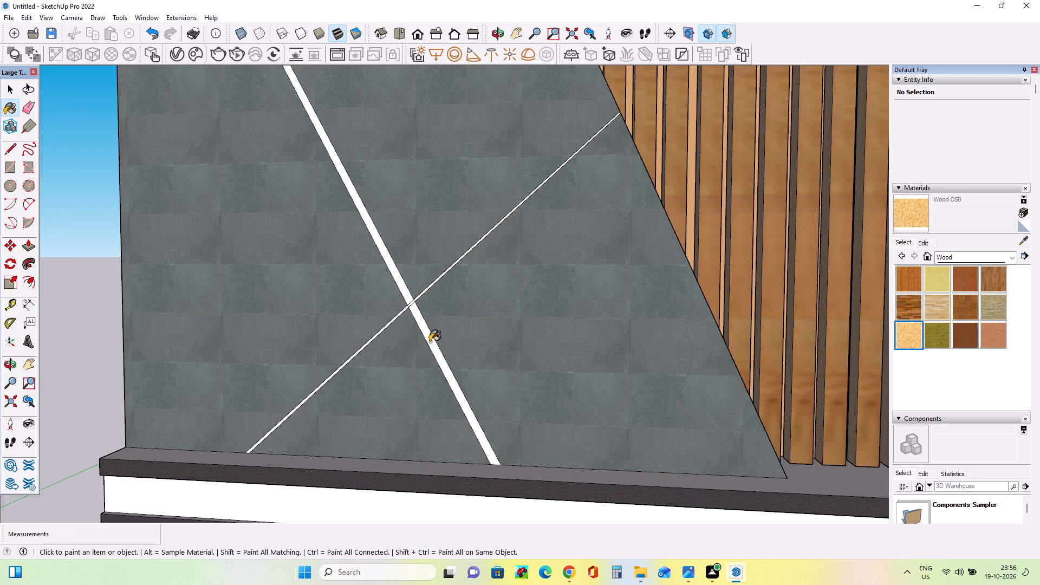
click(430, 340)
click(403, 294)
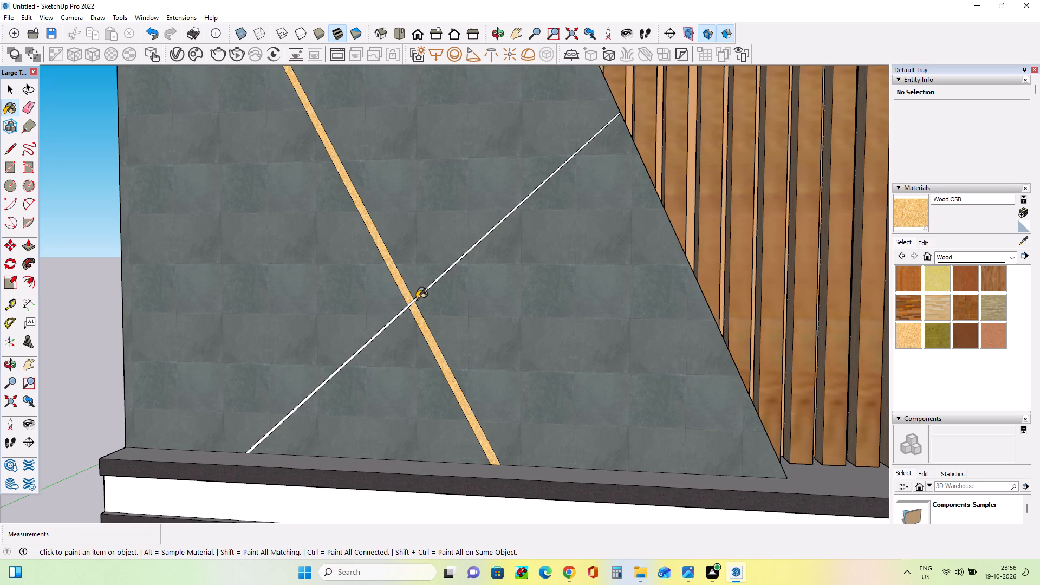
click(417, 299)
scroll(387, 313, up, 9)
click(412, 311)
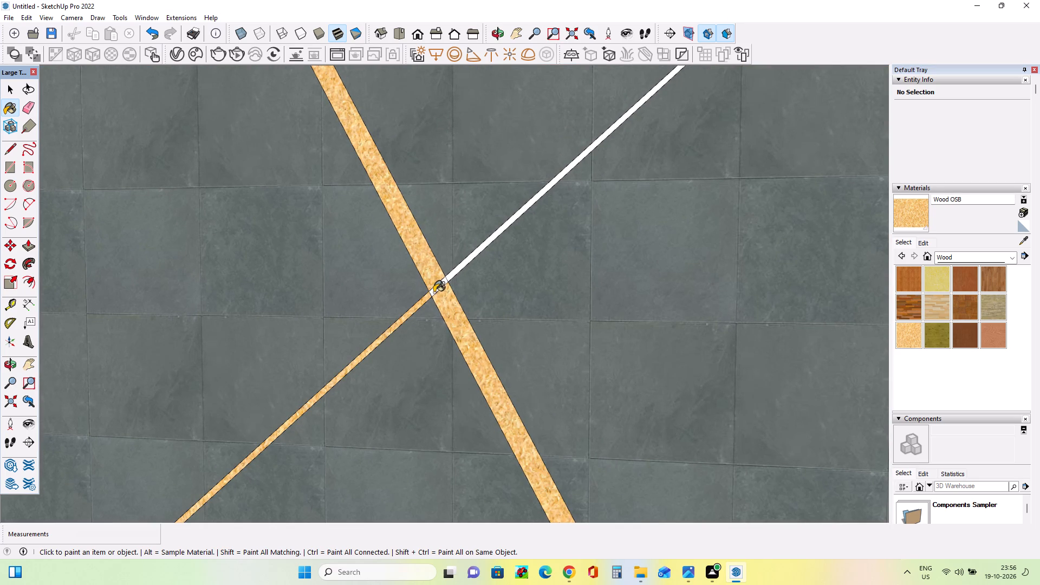
click(434, 292)
click(457, 268)
Paint the upper end of the long diagonal strip, the upper intersection and the upper crossing strip with Wood OSB.
scroll(499, 296, down, 9)
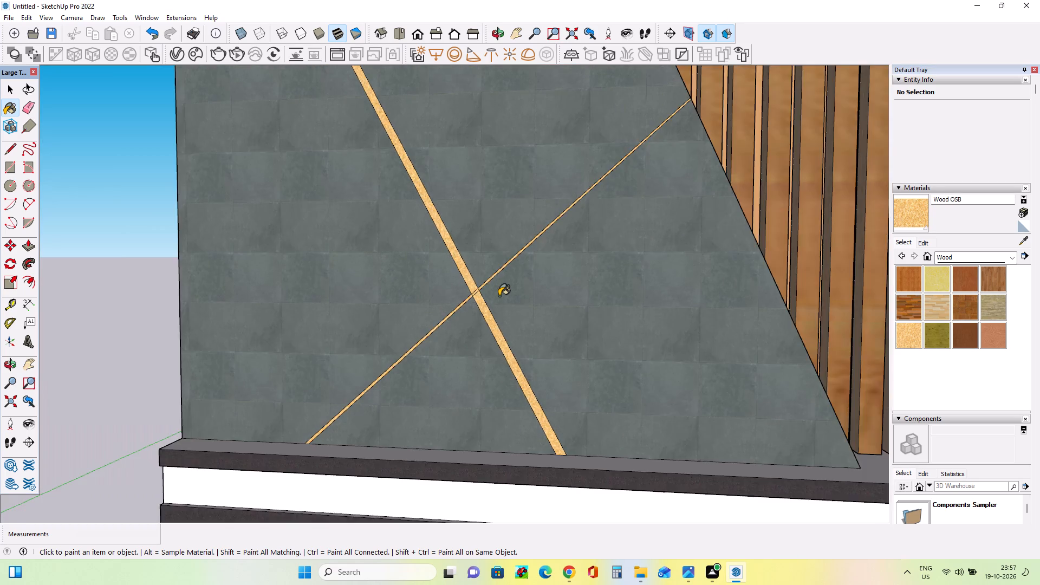
scroll(499, 296, down, 4)
scroll(499, 296, up, 1)
scroll(499, 296, down, 12)
scroll(499, 296, up, 1)
scroll(499, 296, down, 7)
scroll(493, 283, up, 1)
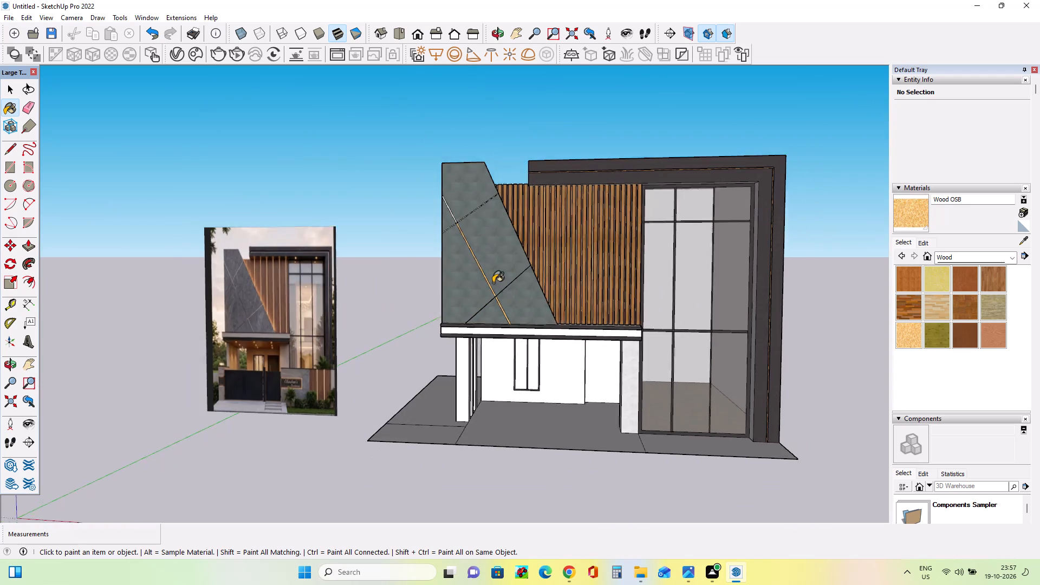
scroll(493, 283, up, 5)
scroll(417, 163, up, 11)
scroll(432, 191, down, 1)
scroll(432, 191, up, 4)
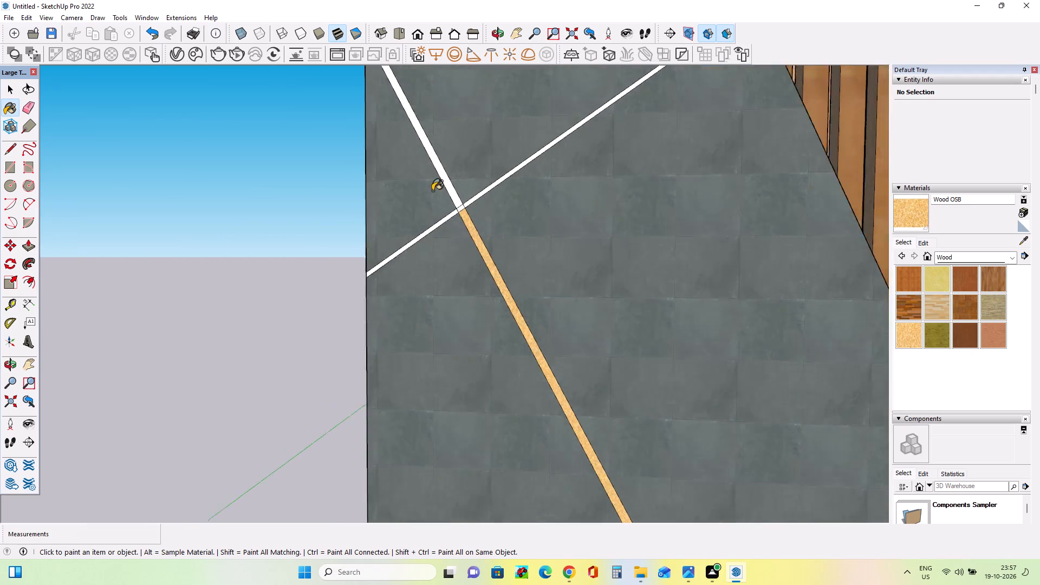
scroll(432, 191, up, 1)
click(457, 195)
click(465, 214)
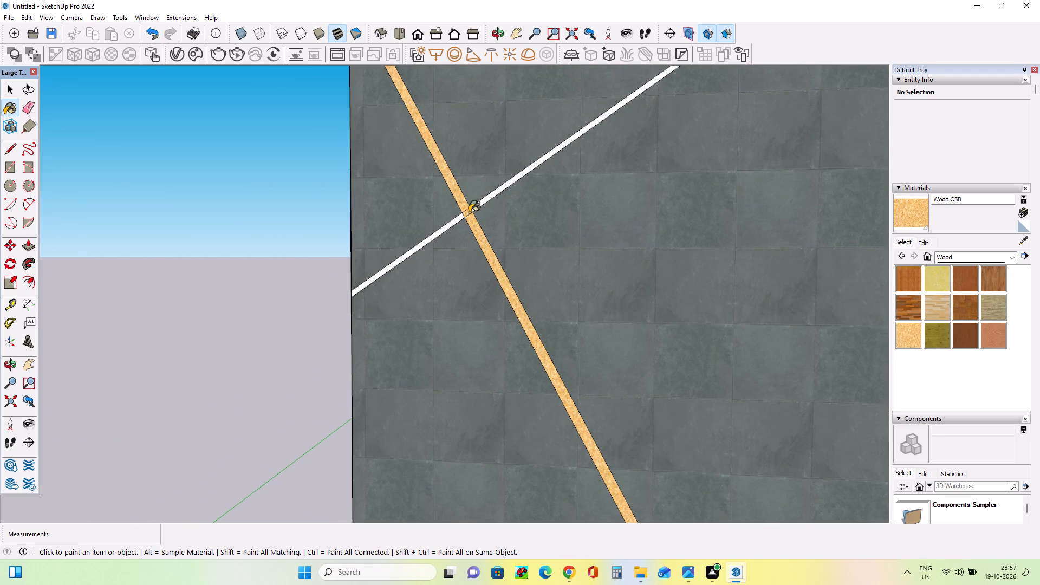
click(474, 207)
click(450, 223)
Examine the painted slanted panel and the whole facade against the reference photo.
scroll(421, 242, down, 6)
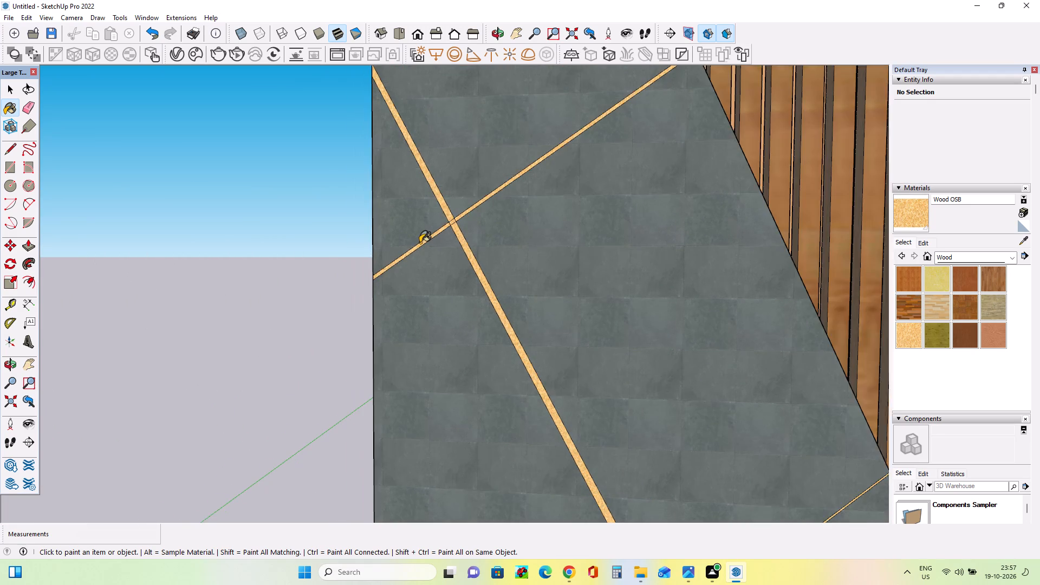
scroll(420, 243, down, 16)
scroll(468, 323, up, 6)
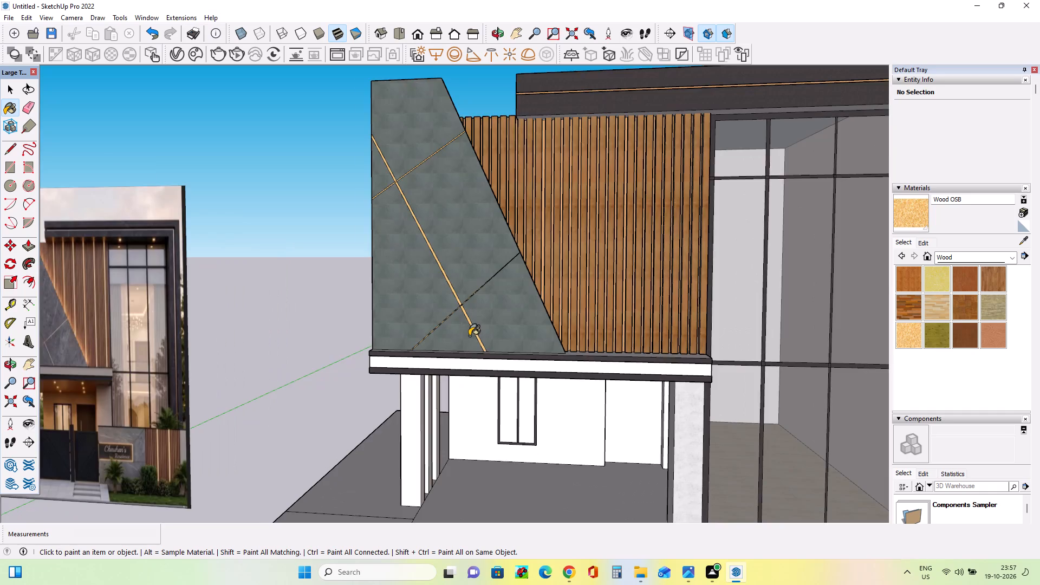
scroll(469, 336, up, 9)
scroll(451, 321, down, 11)
scroll(451, 321, up, 1)
scroll(451, 321, down, 2)
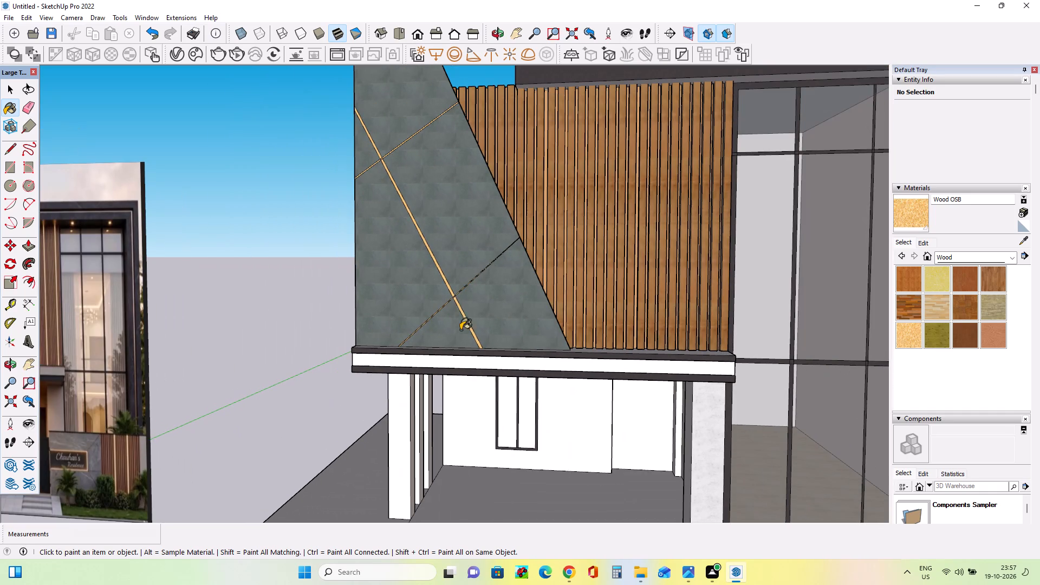
scroll(353, 332, down, 3)
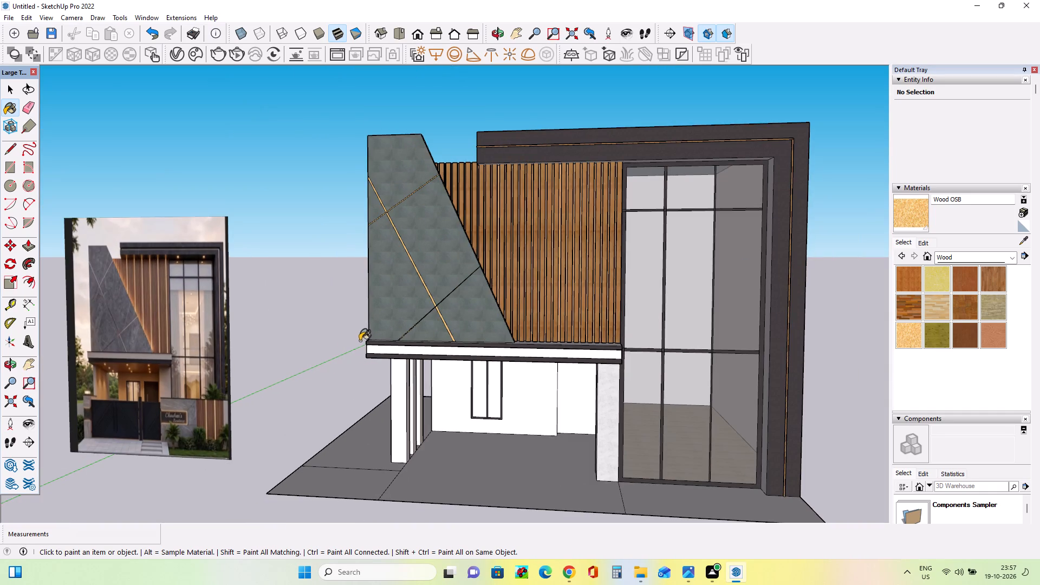
middle_drag(548, 381, 593, 363)
scroll(593, 363, up, 1)
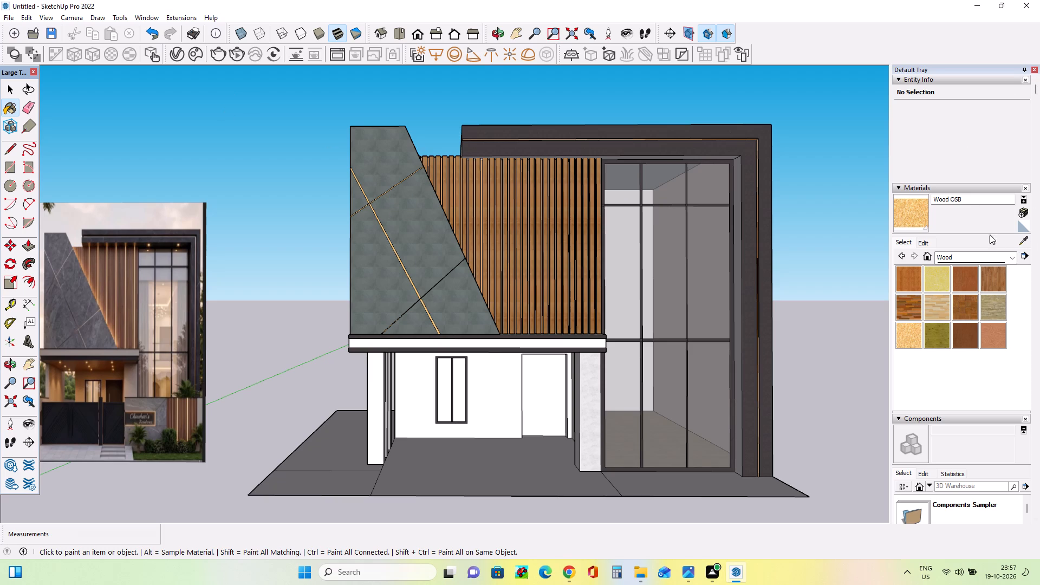
Bring up the available material collections to switch from Wood.
click(989, 257)
scroll(964, 286, up, 8)
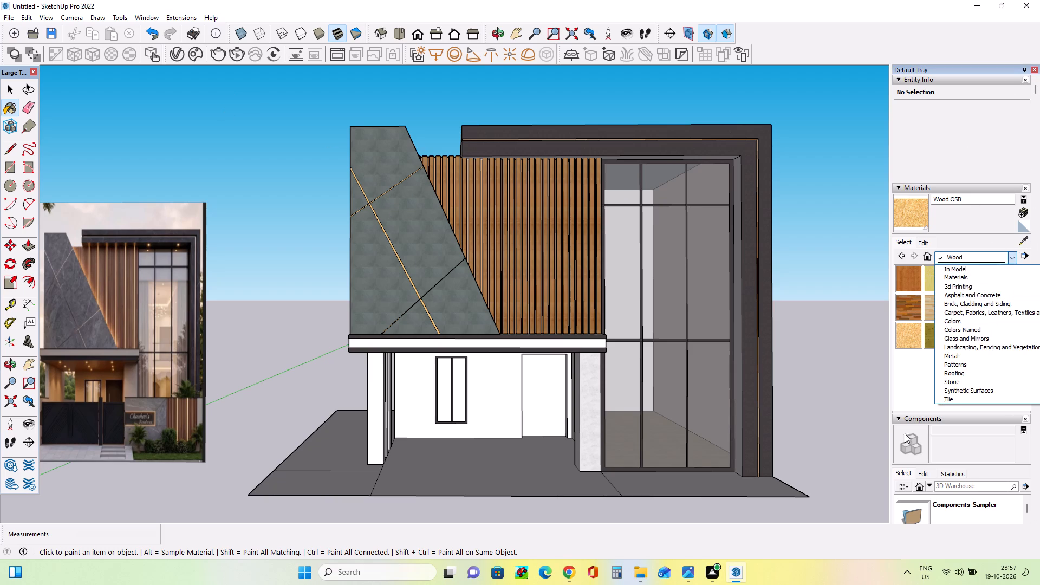
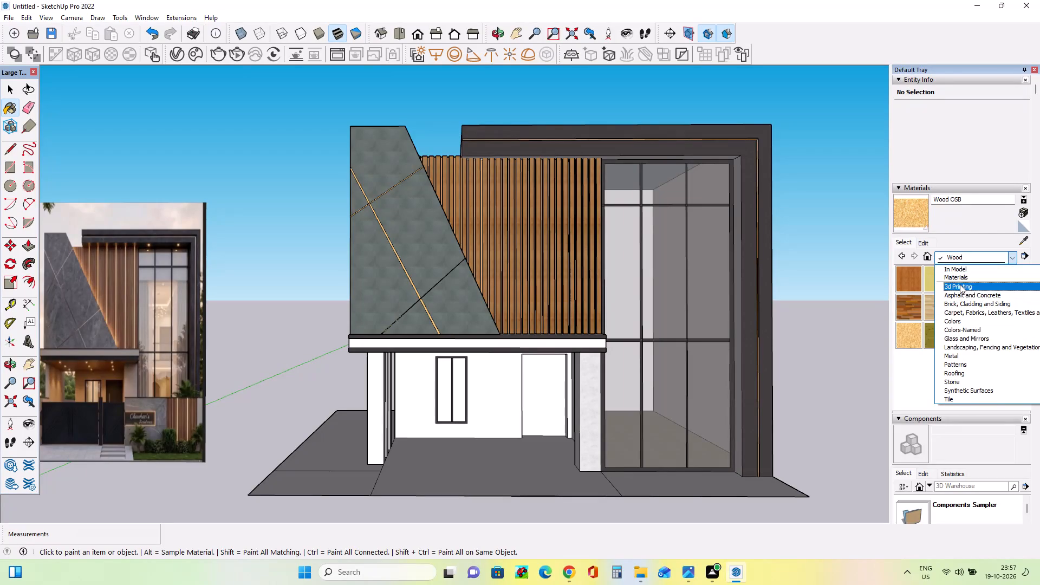
Create a new, darker material from the in-model Slate texture by lowering its colour brightness.
click(957, 266)
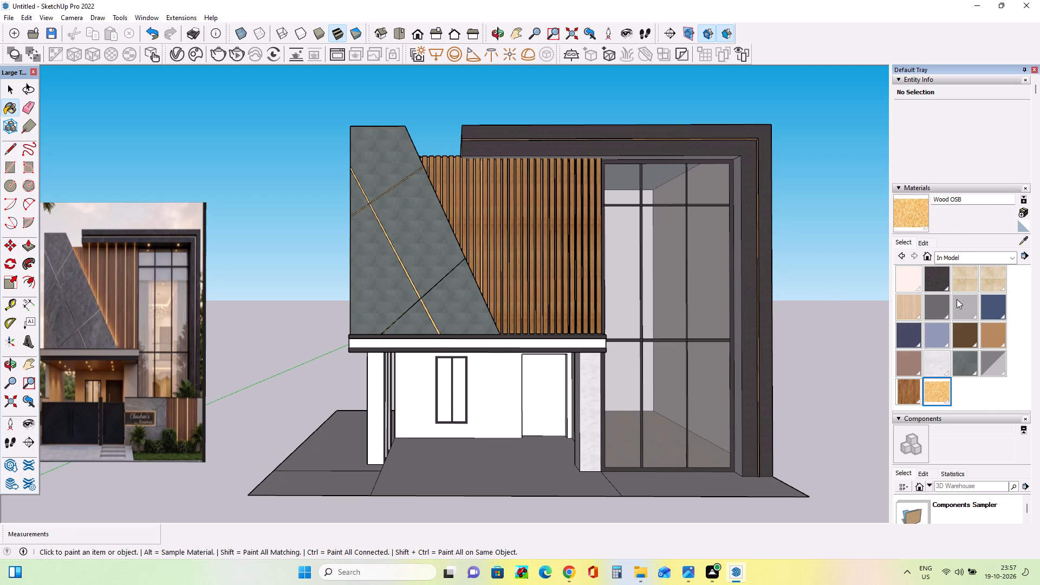
click(937, 310)
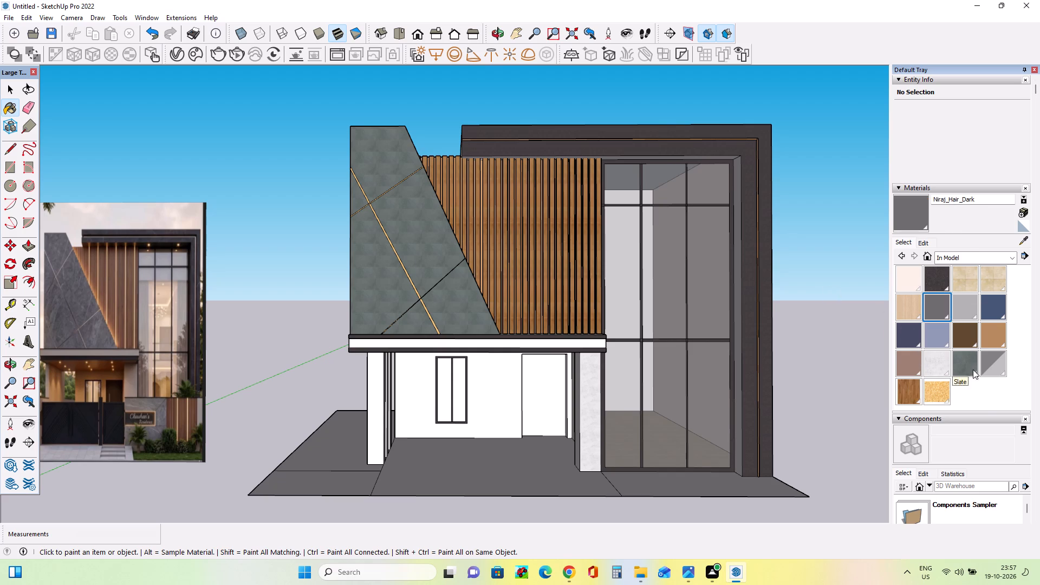
click(971, 364)
click(1020, 211)
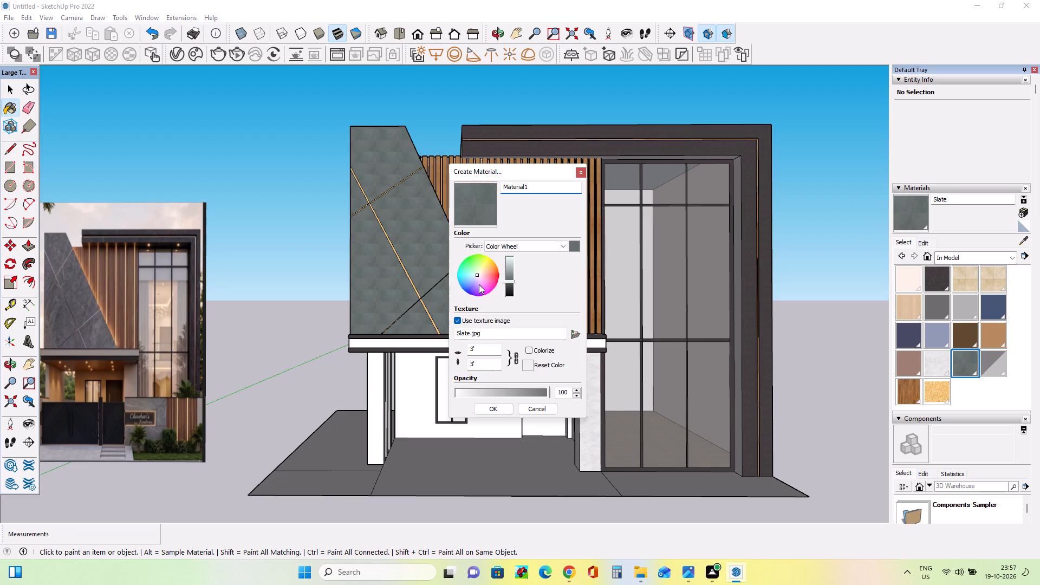
click(510, 284)
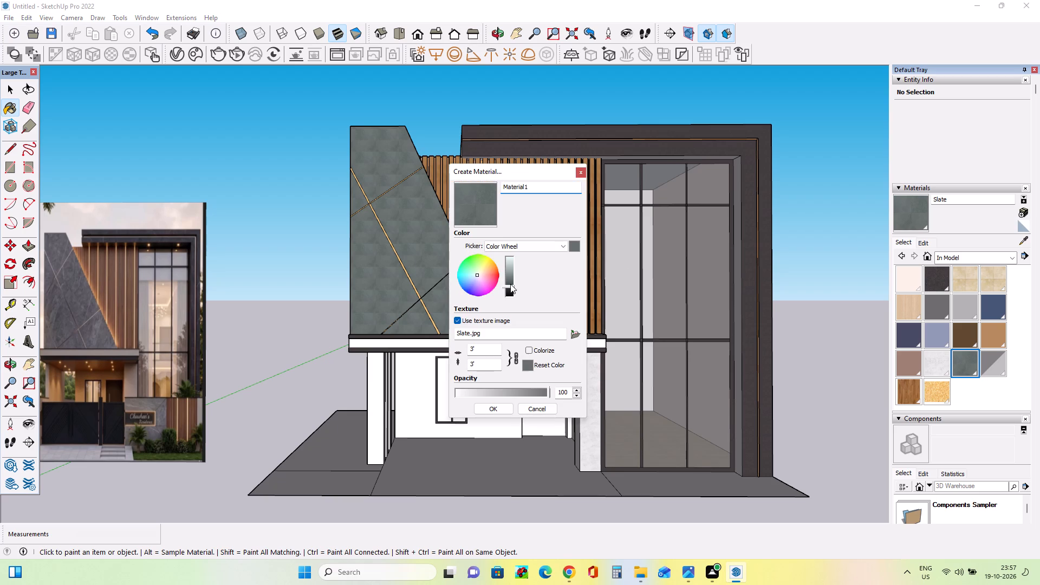
click(509, 282)
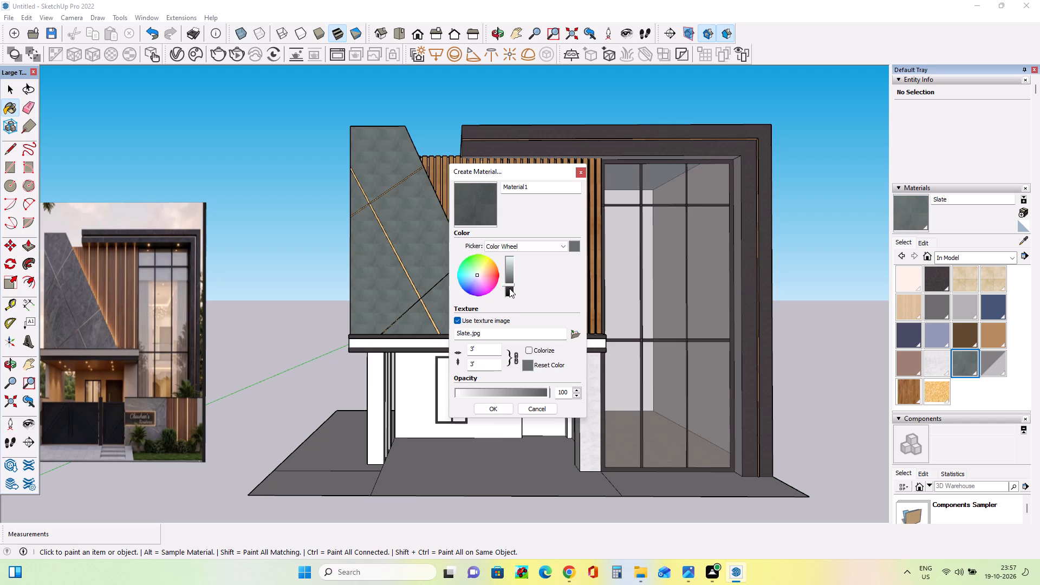
click(502, 407)
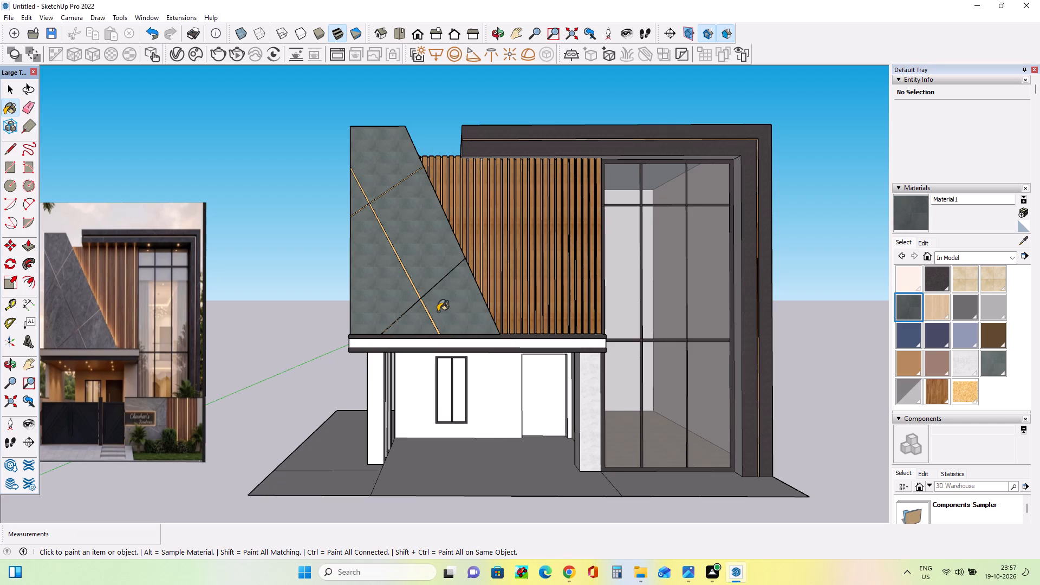
Paint all the slanted panel's faces between the diagonal joints with the new darker slate material.
click(438, 311)
click(419, 245)
click(384, 171)
click(373, 254)
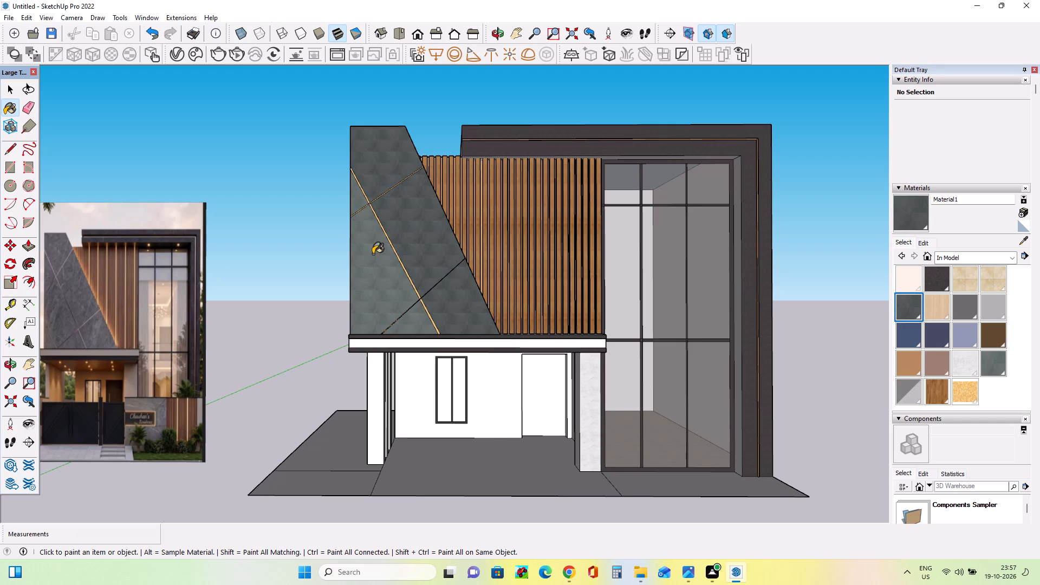
click(414, 332)
click(357, 200)
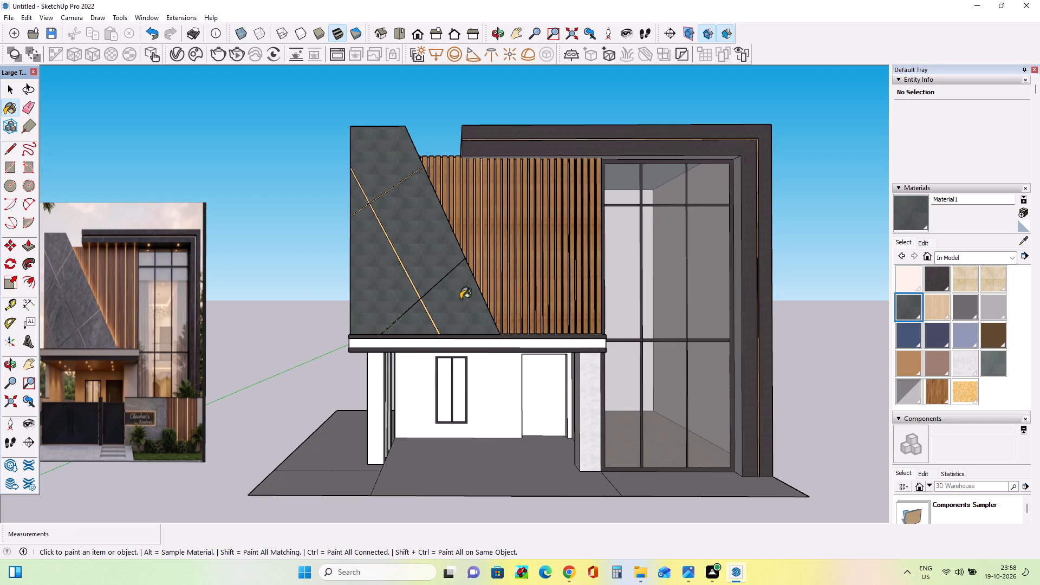
Examine the repainted facade and the boundary wall, gate and paving in the reference photo.
middle_drag(475, 313, 469, 321)
scroll(469, 321, down, 2)
middle_drag(472, 323, 480, 332)
scroll(480, 335, down, 1)
middle_drag(486, 343, 492, 334)
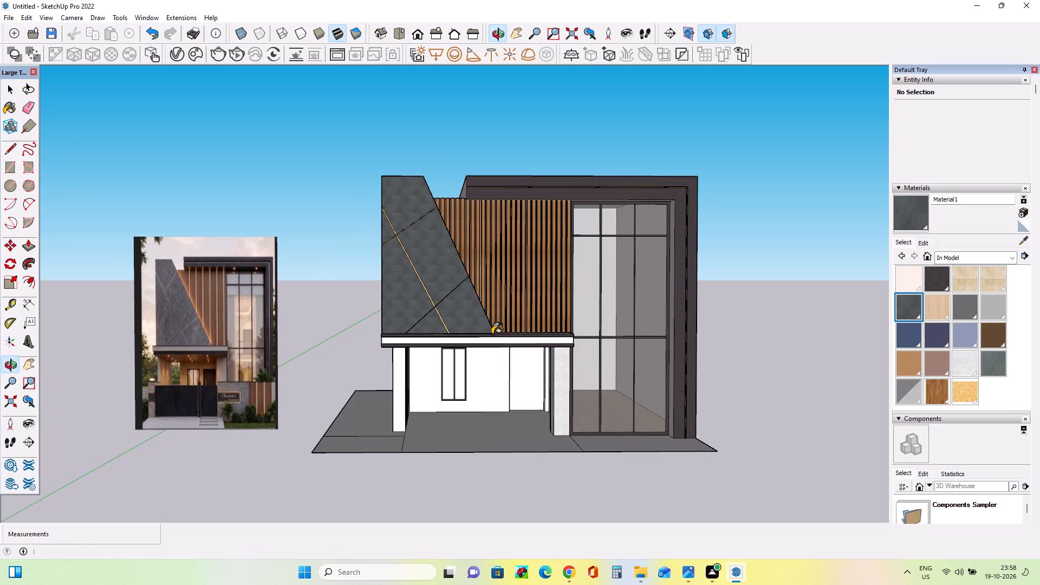
scroll(525, 363, up, 1)
middle_drag(526, 365, 516, 367)
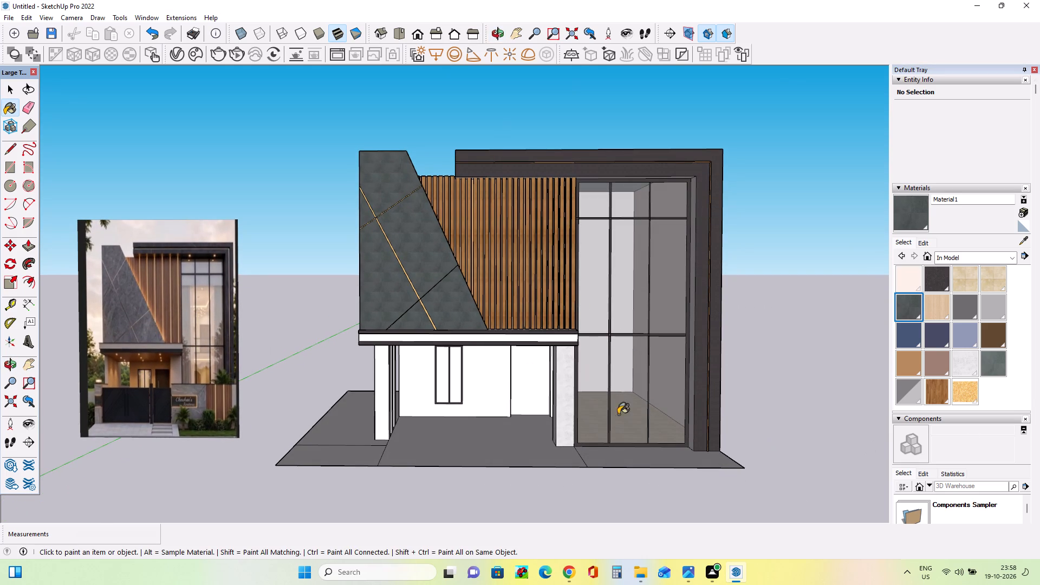
scroll(153, 408, up, 16)
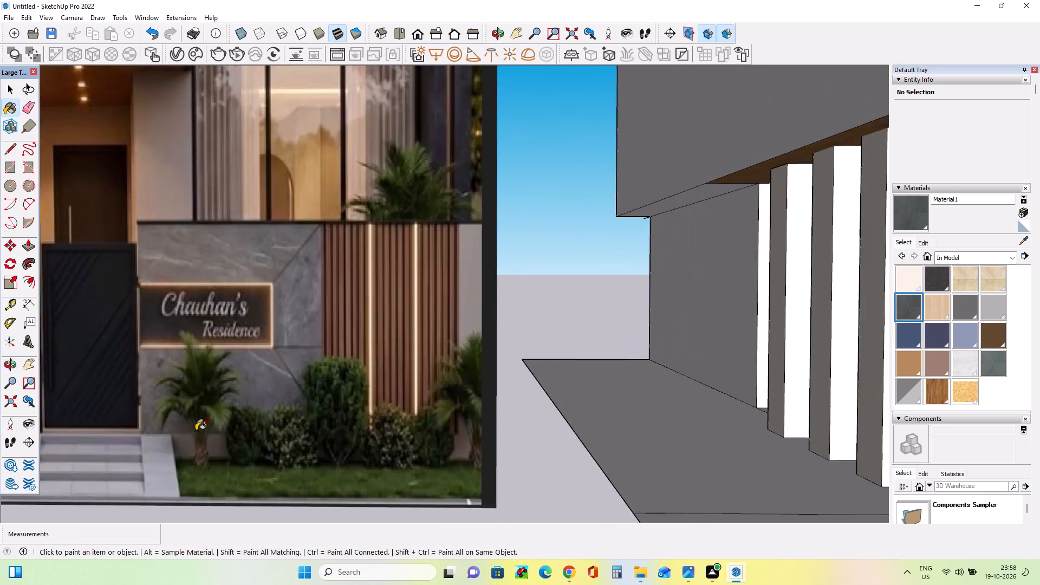
scroll(197, 430, up, 4)
scroll(197, 430, down, 8)
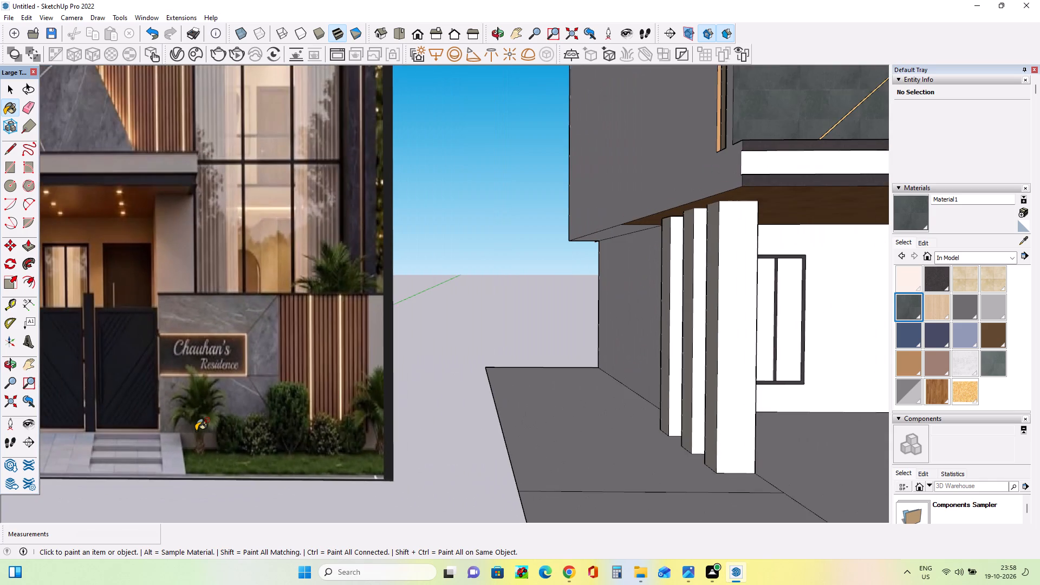
scroll(197, 430, down, 17)
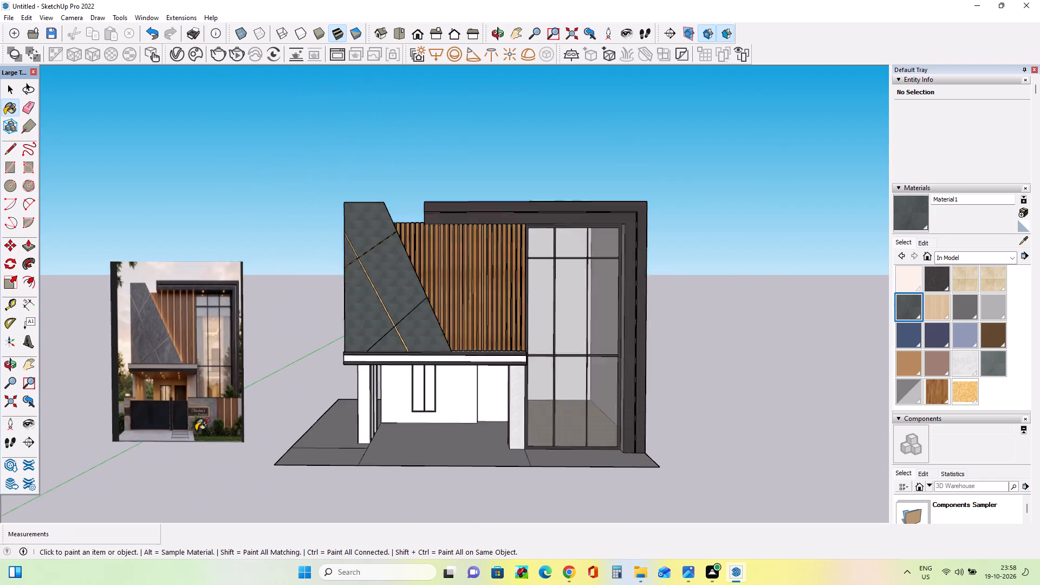
scroll(197, 430, down, 1)
middle_drag(212, 446, 219, 464)
scroll(143, 448, up, 13)
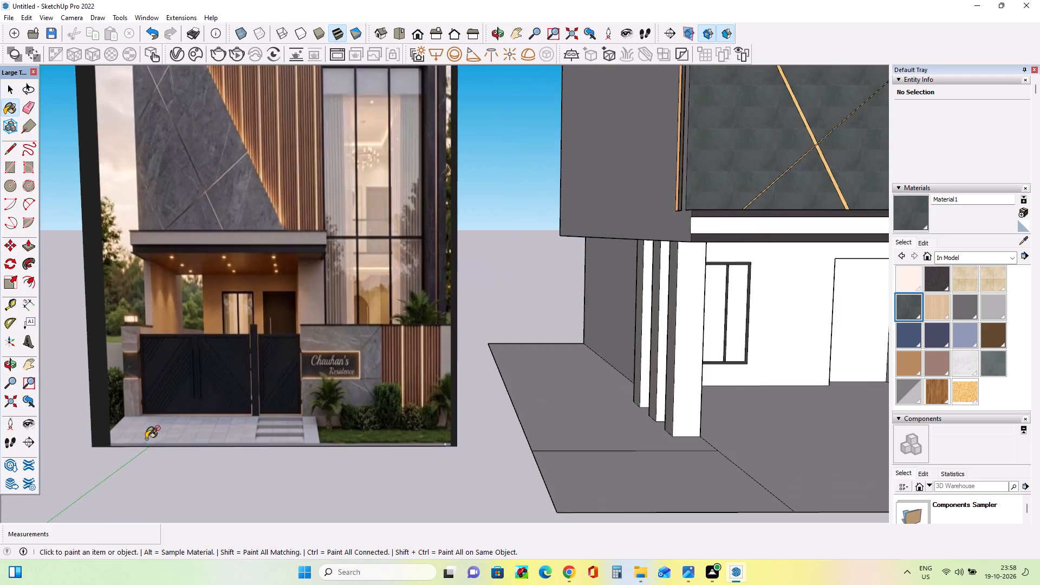
scroll(147, 438, up, 3)
scroll(148, 438, down, 10)
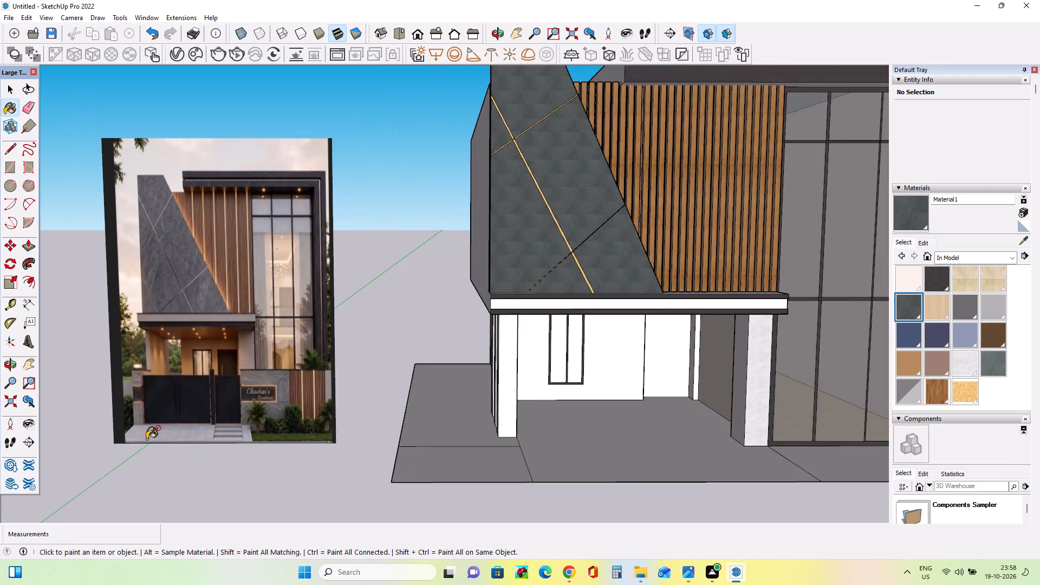
scroll(148, 438, down, 7)
middle_drag(309, 460, 324, 487)
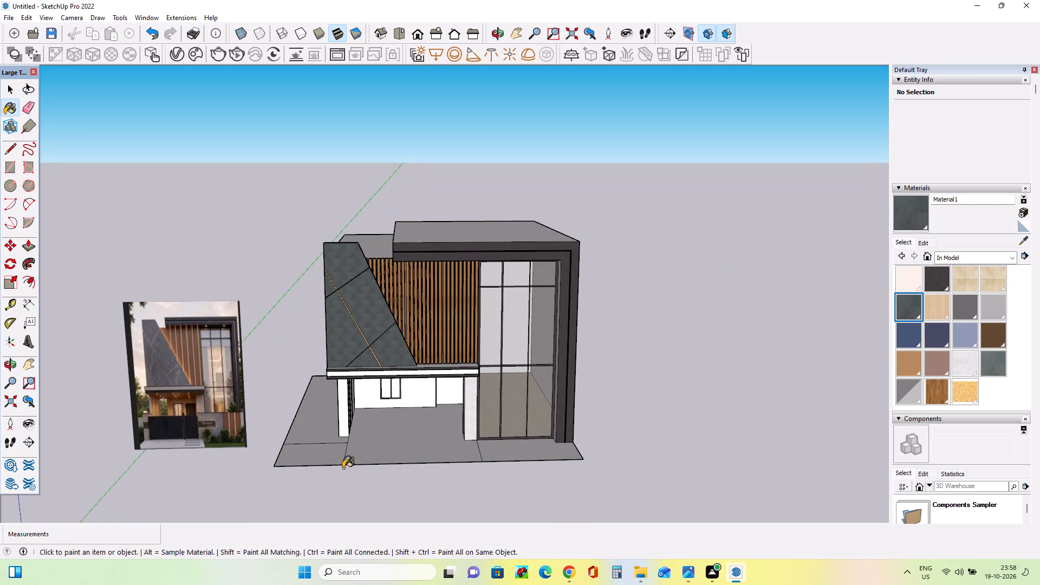
middle_drag(373, 482, 407, 502)
middle_drag(166, 366, 205, 366)
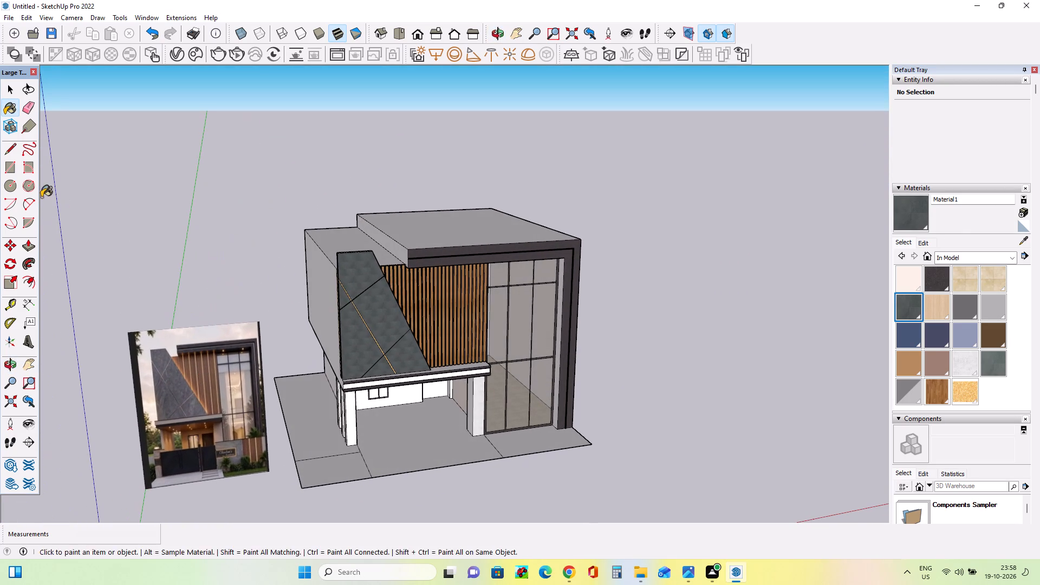
Draw a rectangle about 7' 2" by 65' along the ground slab's outer side beyond the porch columns and erase its outer edges to trim off that strip.
click(12, 164)
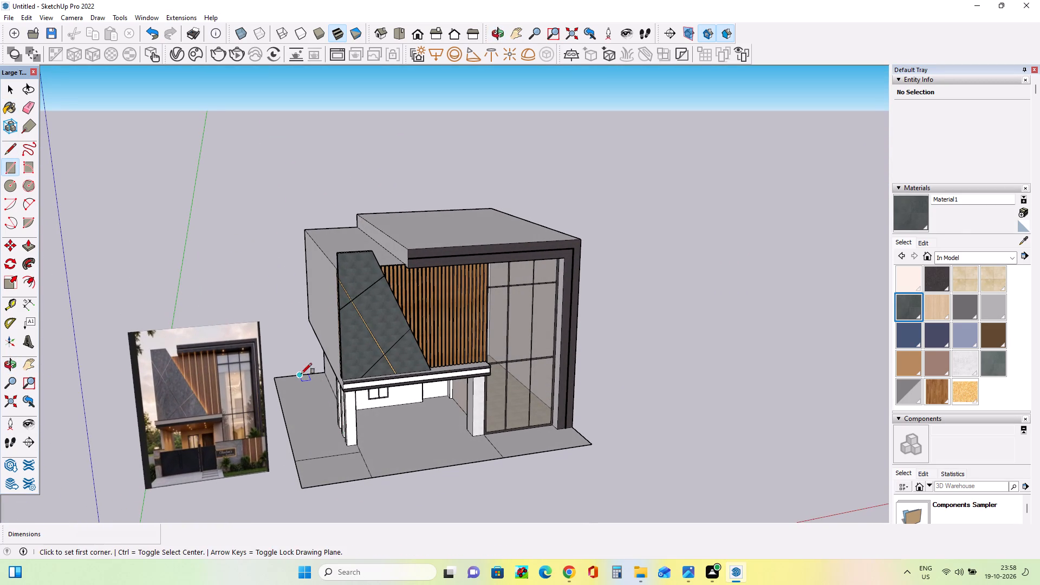
click(301, 374)
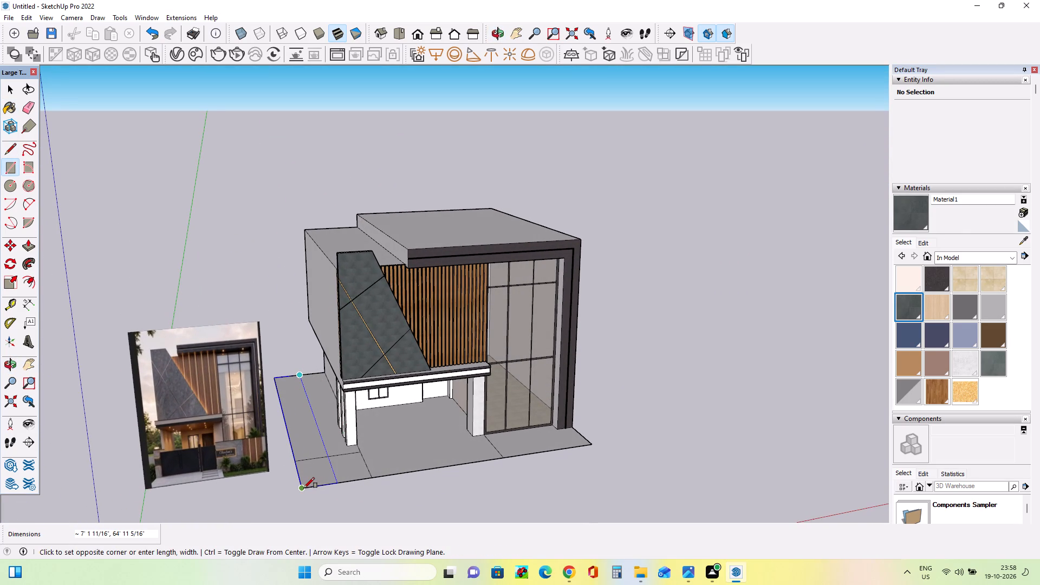
click(304, 488)
middle_click(346, 500)
click(35, 108)
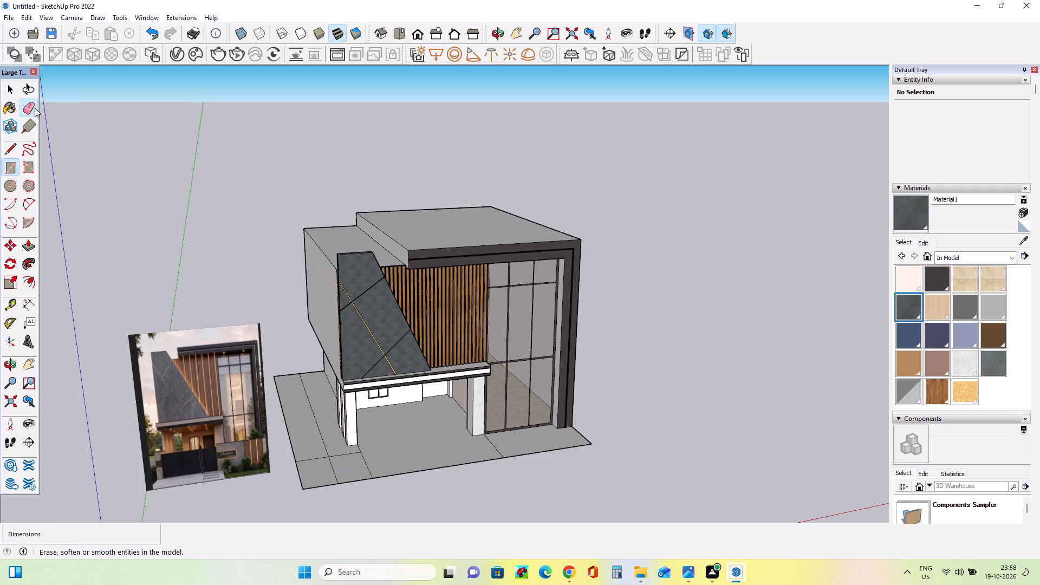
drag(291, 366, 280, 474)
drag(292, 440, 313, 489)
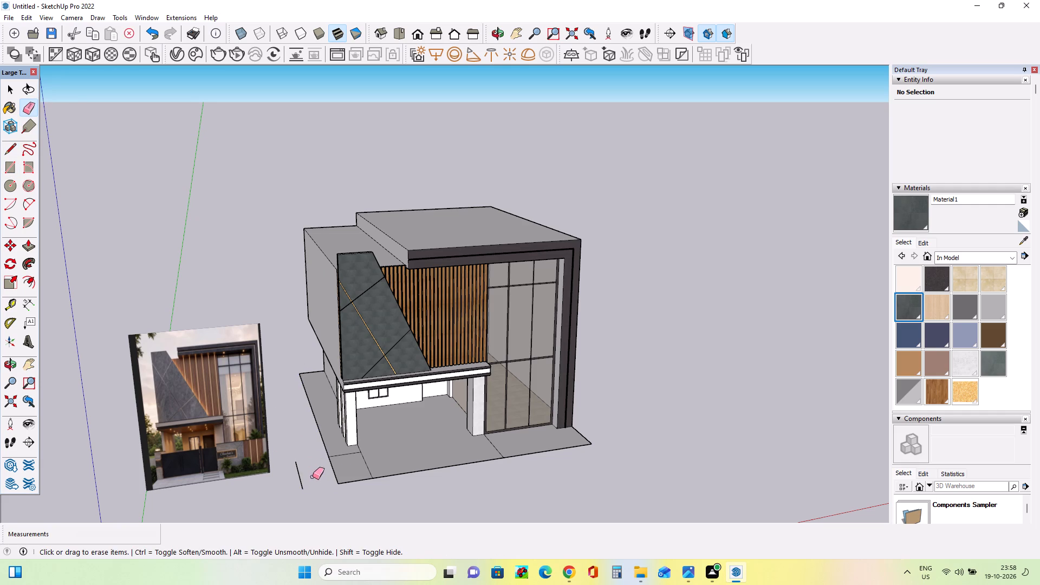
drag(292, 466, 300, 478)
Draw a rectangular strip about 2' 10" by 57' 10" across the slab's front for the boundary wall.
middle_drag(308, 477, 296, 463)
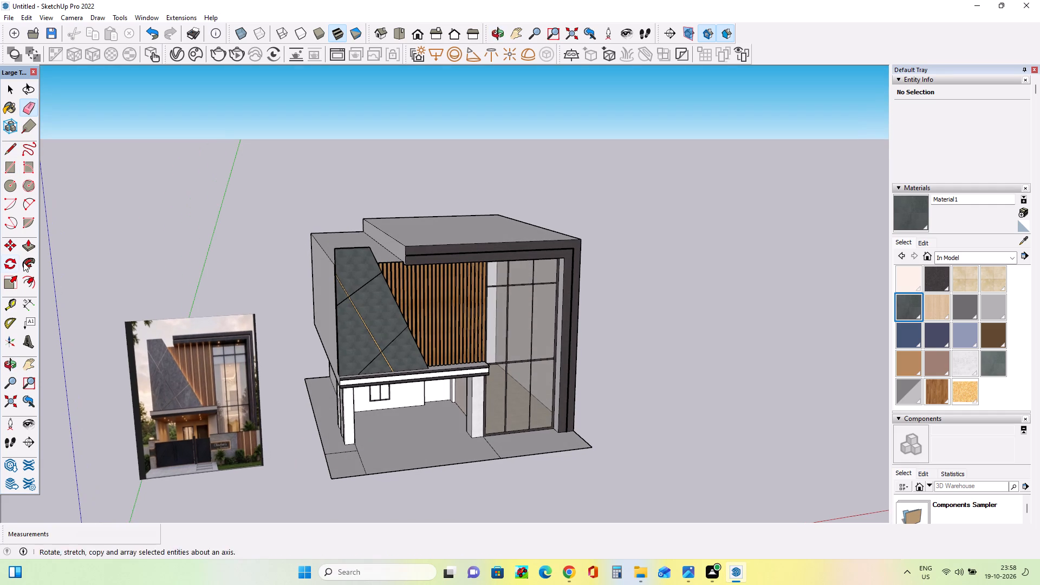
click(10, 170)
middle_drag(415, 455, 416, 477)
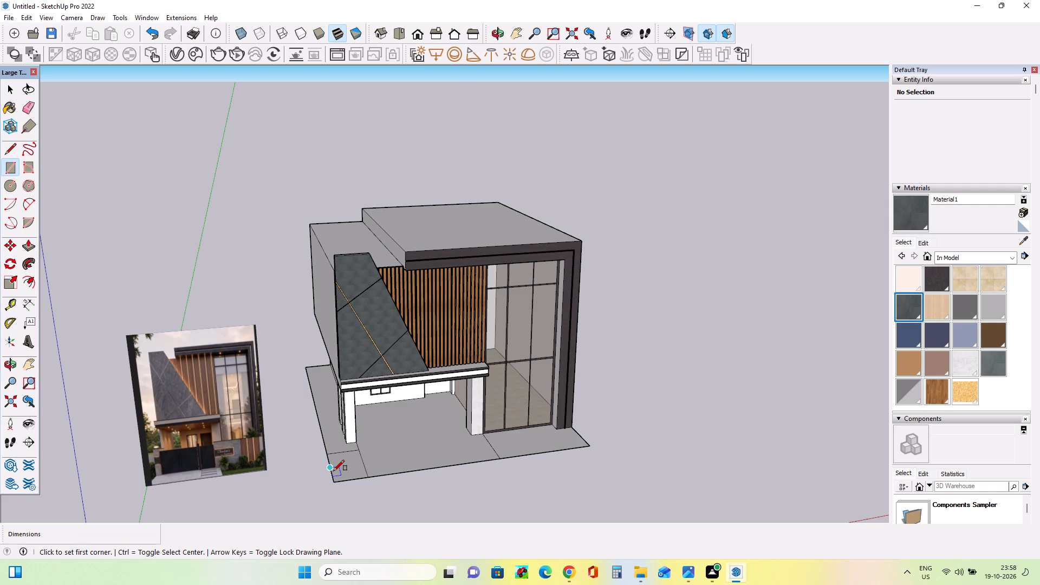
click(334, 471)
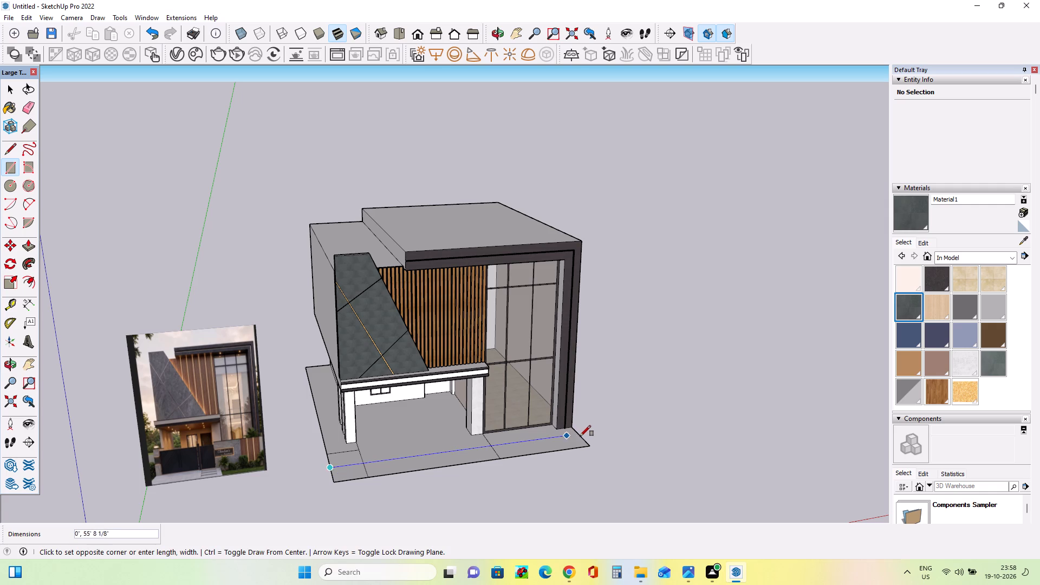
scroll(581, 435, up, 6)
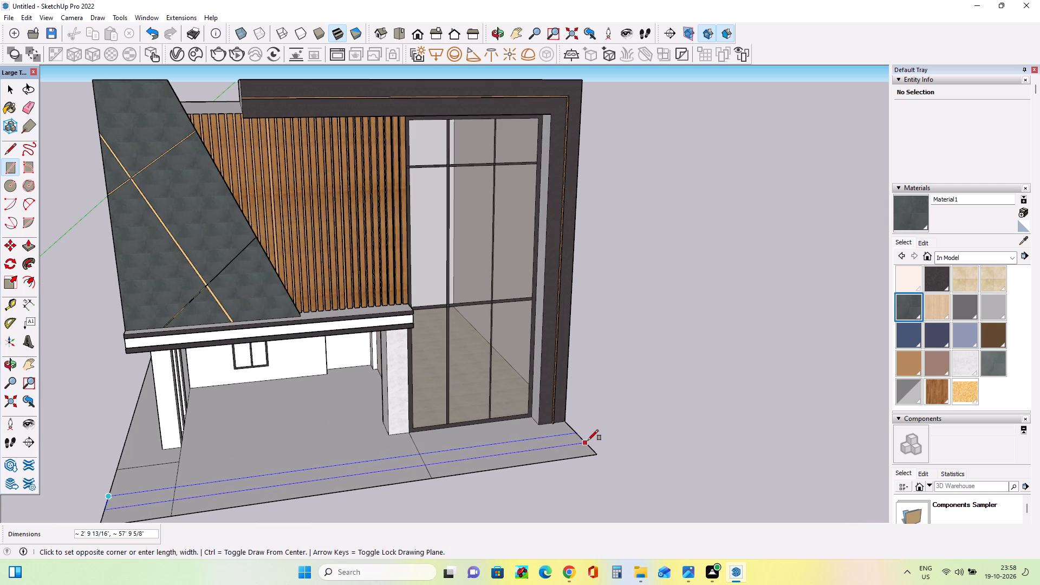
click(588, 440)
Erase the leftover dividing lines on the ground slab, including those crossing the front strip and near the porch column.
middle_drag(632, 448, 611, 461)
scroll(627, 438, down, 5)
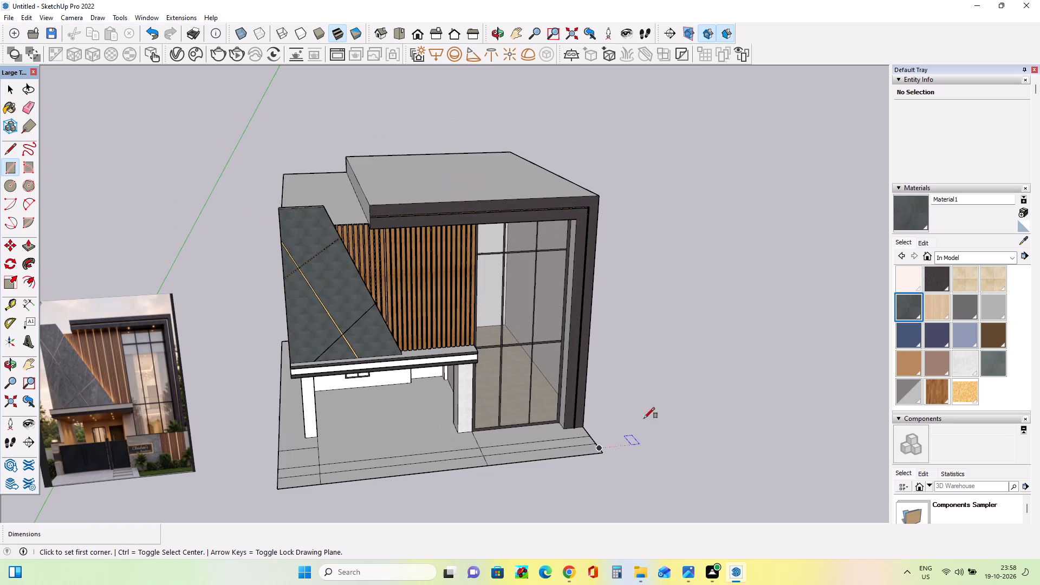
click(24, 105)
scroll(497, 415, up, 6)
drag(465, 476, 480, 470)
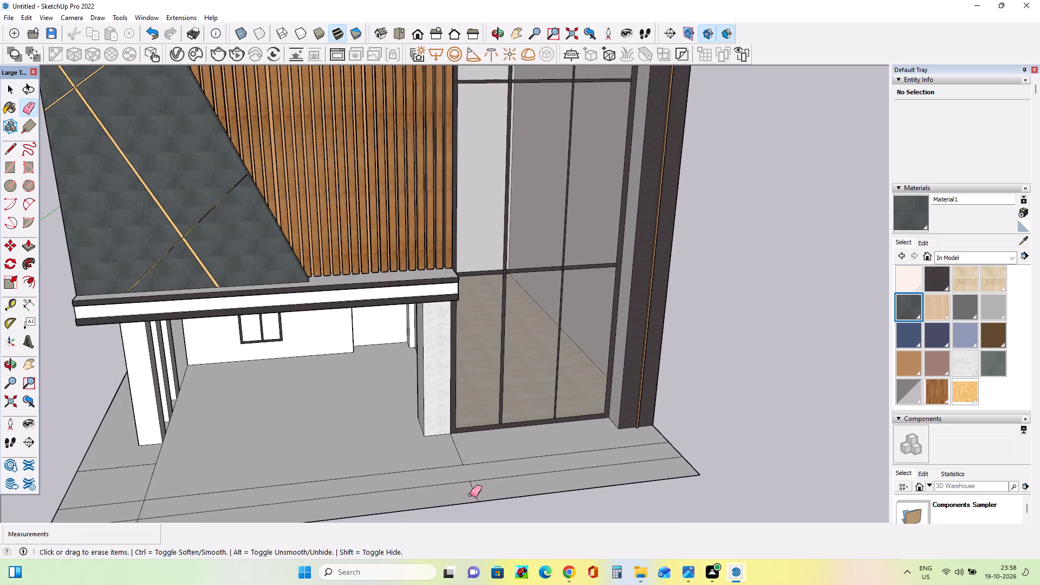
drag(470, 494, 485, 492)
scroll(550, 443, down, 5)
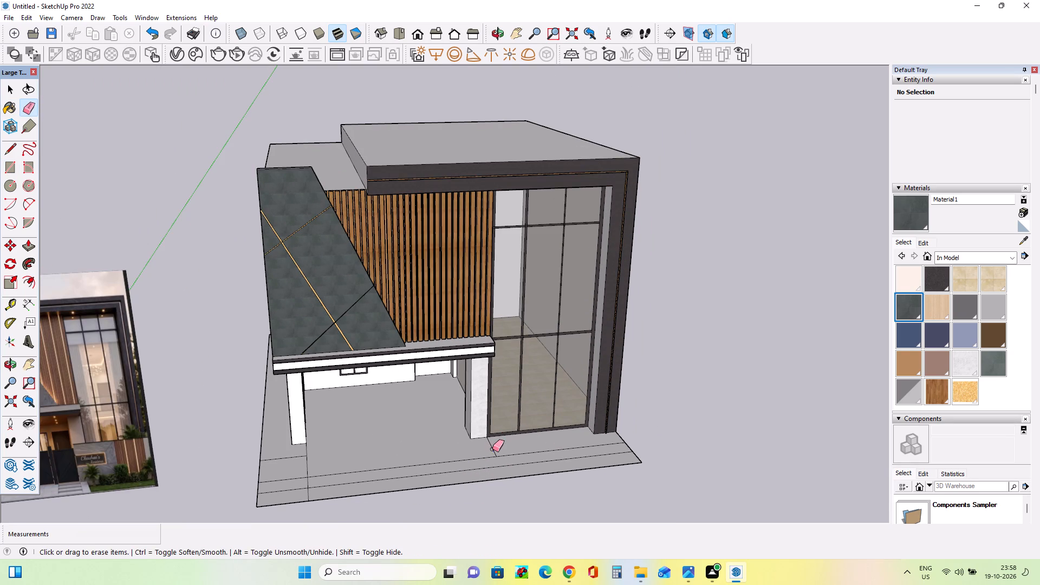
drag(492, 449, 511, 445)
drag(308, 470, 323, 467)
drag(306, 484, 323, 482)
drag(310, 495, 316, 495)
scroll(393, 444, down, 3)
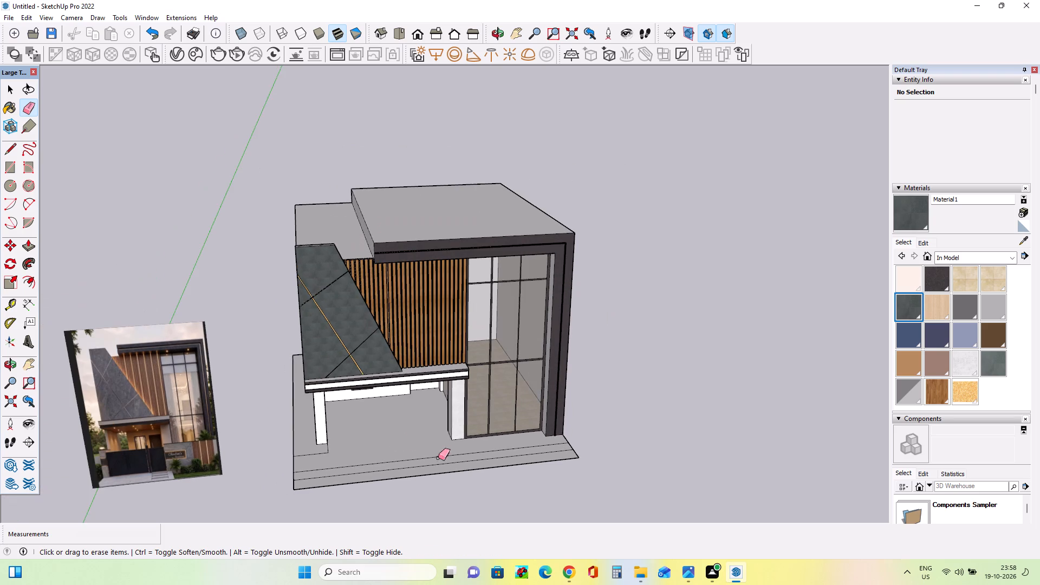
middle_drag(458, 467, 452, 480)
drag(323, 445, 331, 450)
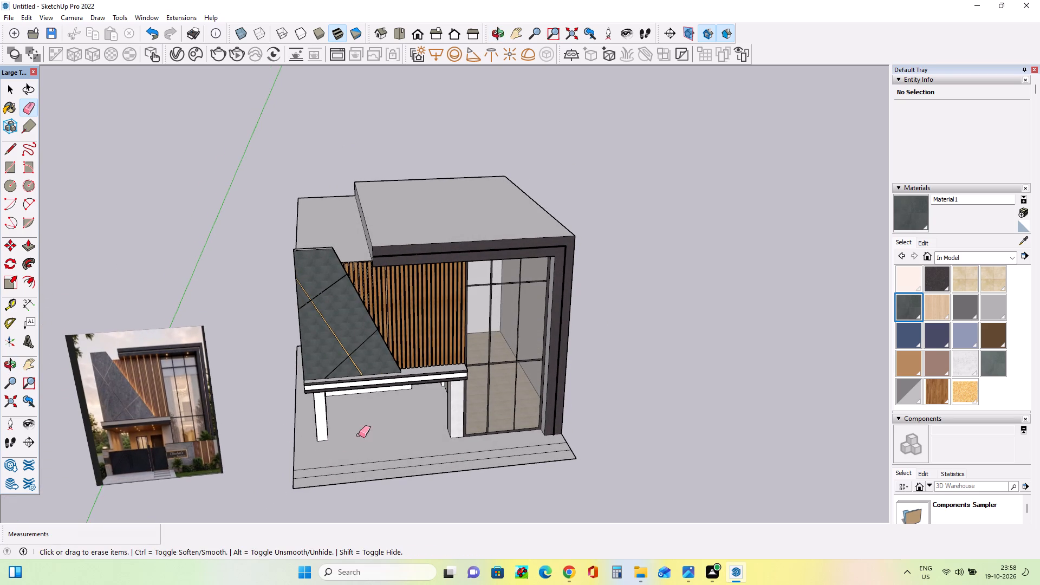
Push/Pull the front strip up about 11' 6" to form the boundary wall.
click(25, 248)
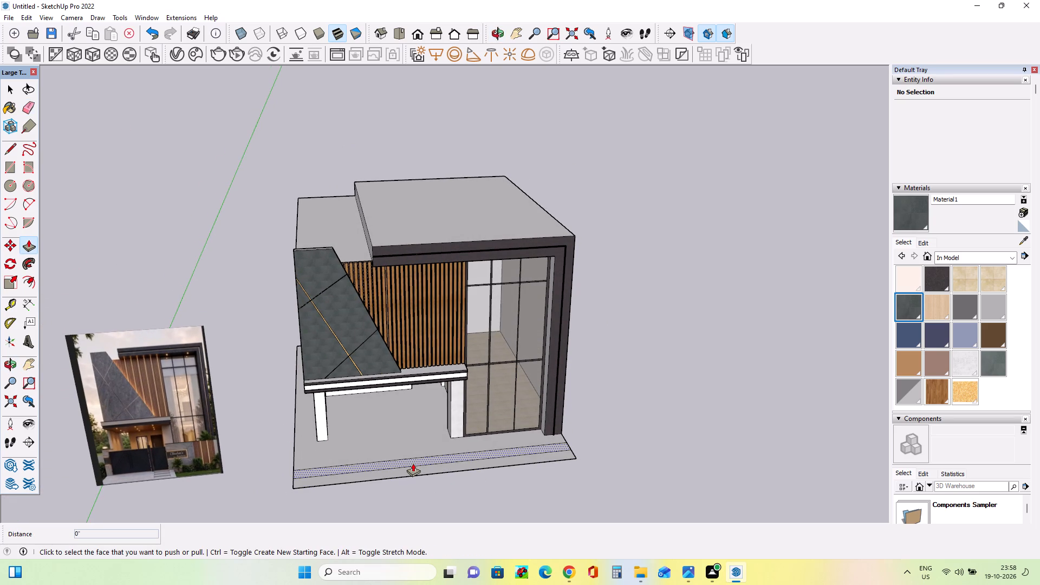
click(413, 463)
click(415, 414)
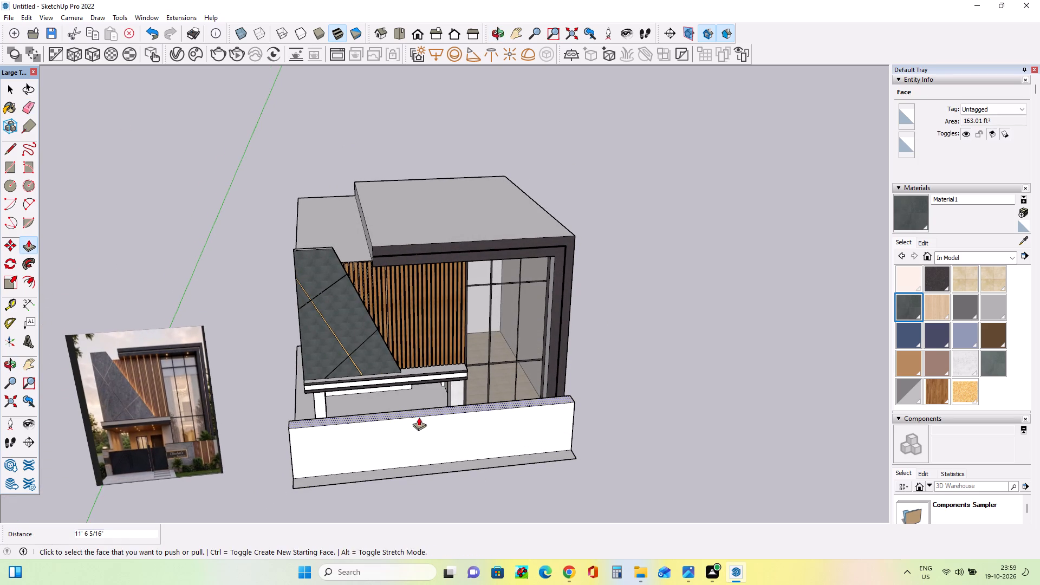
Push/Pull the top of the front boundary wall up by about 1' 2".
middle_drag(468, 454, 589, 441)
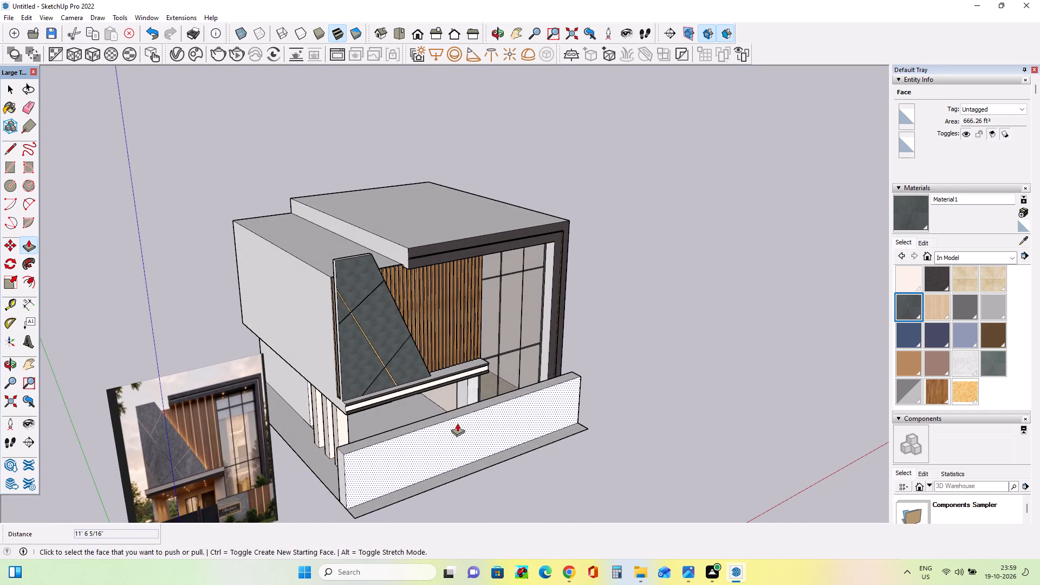
click(453, 413)
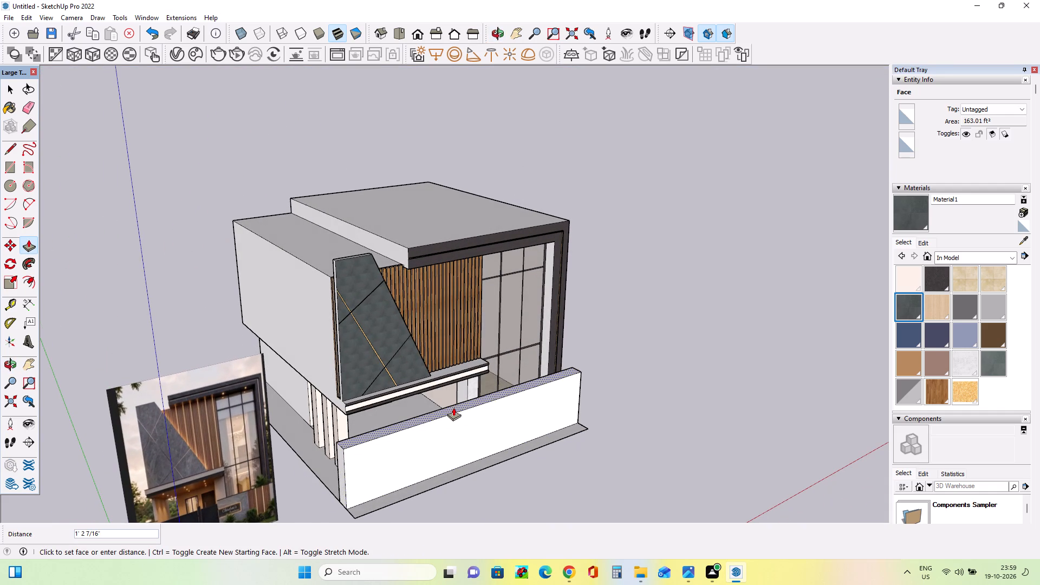
click(453, 407)
Push/Pull the boundary wall's inner face about 1' 7" towards the front to make the wall thinner.
middle_drag(363, 441, 712, 448)
click(545, 455)
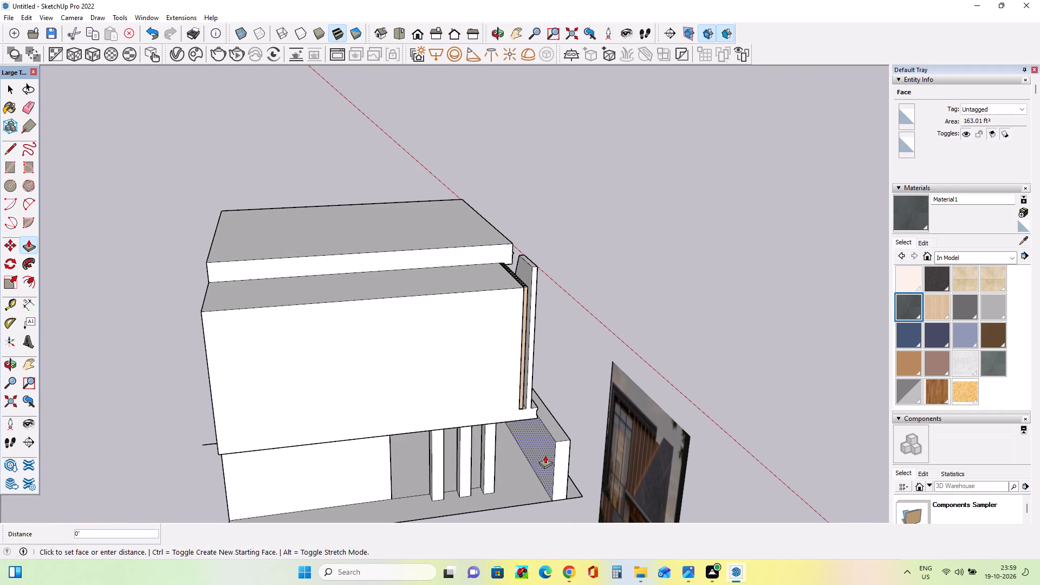
click(552, 452)
Draw a full-height rectangle about 12' 9" by 3' 7" on the wall's front face at the slate-panel end.
middle_drag(607, 448, 388, 460)
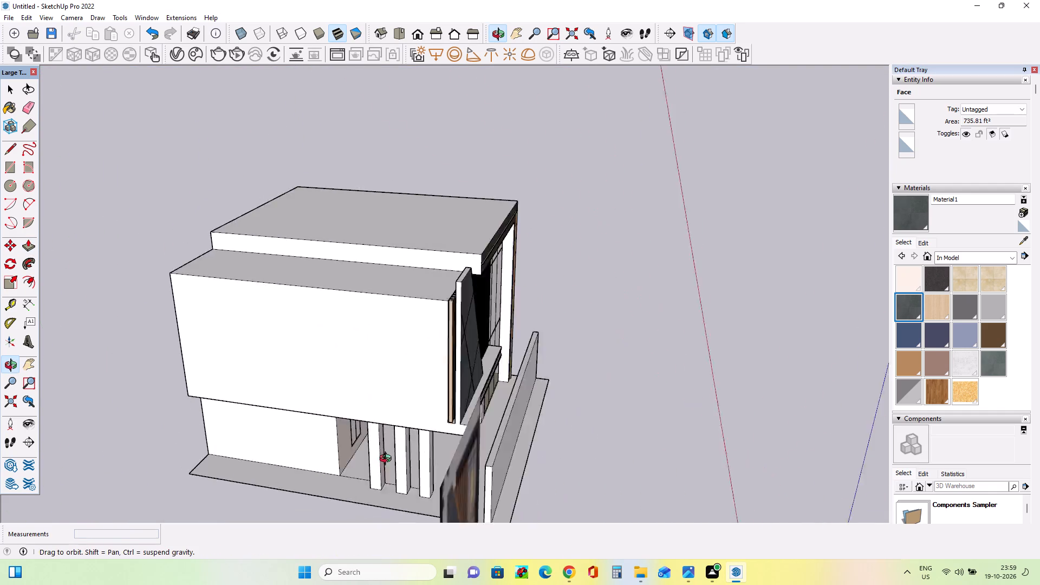
middle_drag(388, 460, 206, 455)
middle_drag(534, 408, 461, 400)
middle_drag(634, 409, 633, 415)
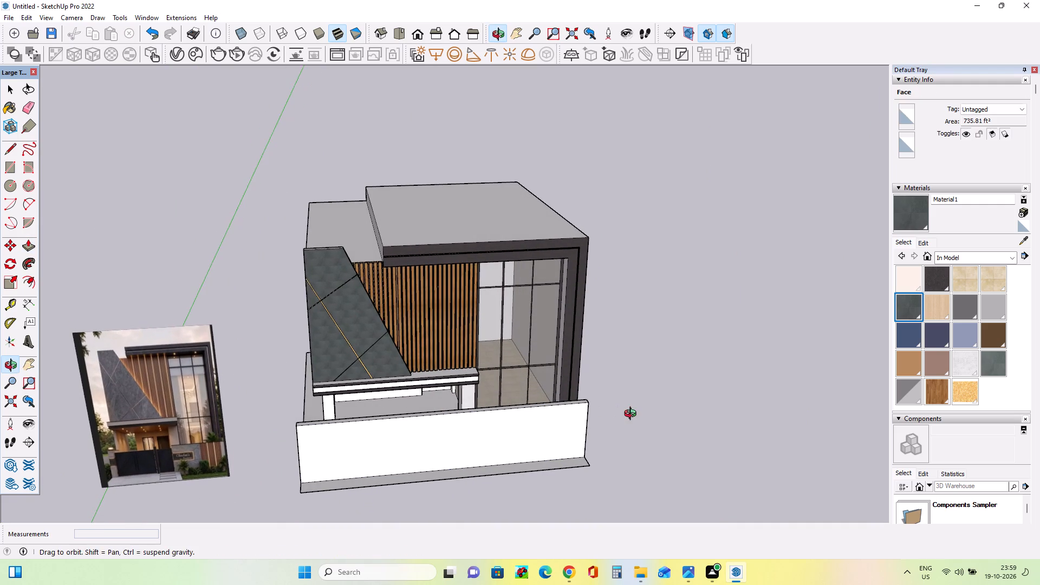
middle_drag(633, 415, 630, 417)
scroll(489, 416, up, 3)
scroll(541, 418, down, 2)
middle_drag(541, 418, 541, 421)
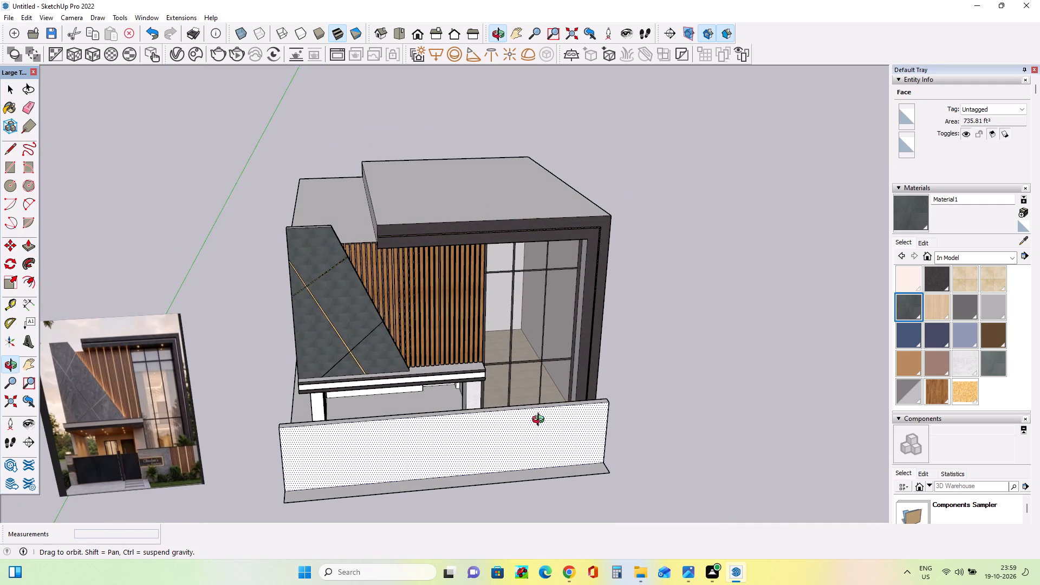
middle_drag(541, 421, 539, 425)
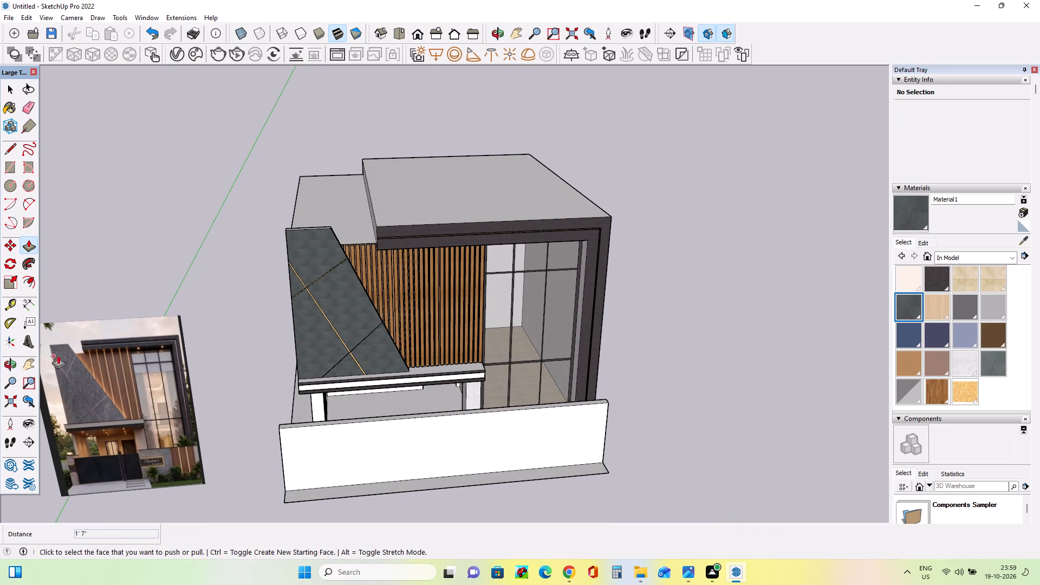
click(9, 154)
click(12, 167)
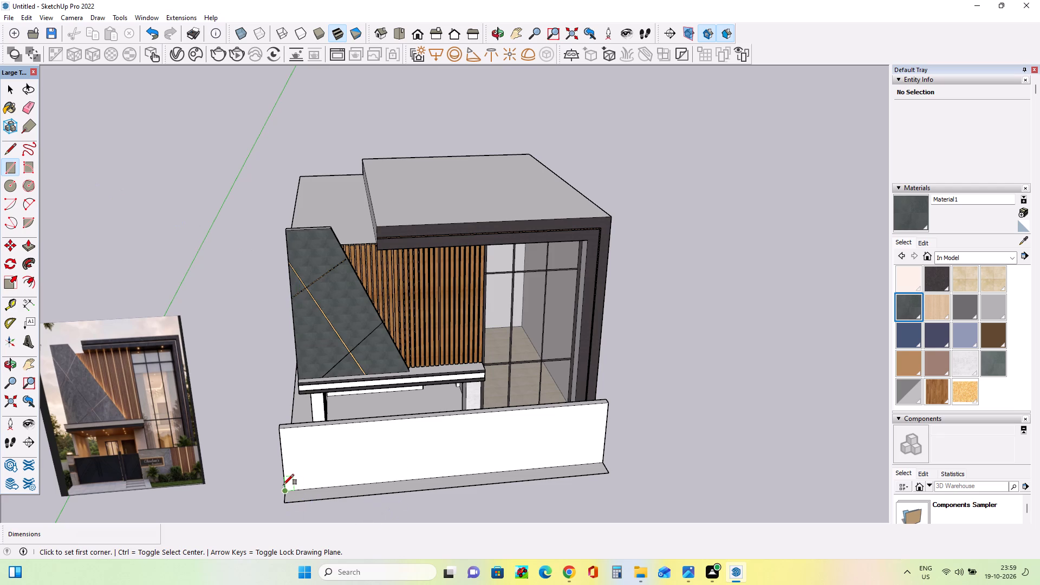
click(288, 490)
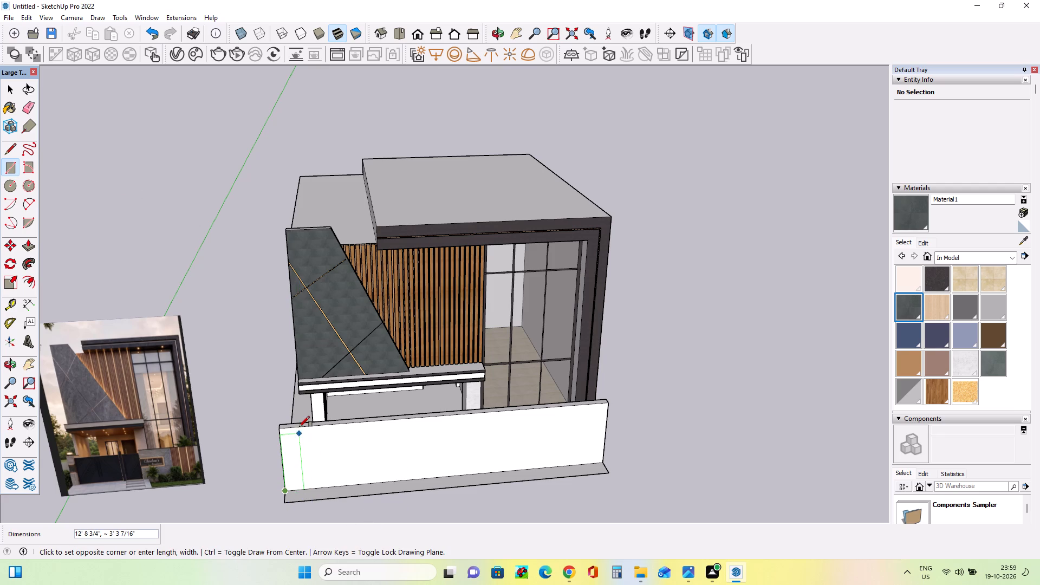
click(301, 424)
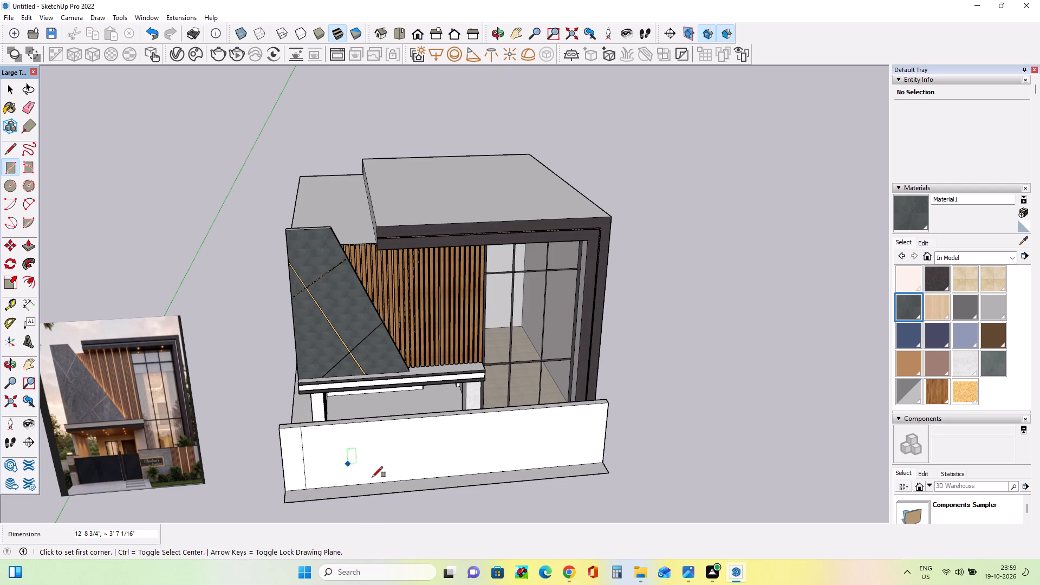
Draw a line about 1' 3" across the wall's top, aligned with the inner edge of the porch column beside the glazing.
middle_drag(373, 477, 383, 486)
scroll(383, 487, down, 1)
scroll(128, 481, up, 12)
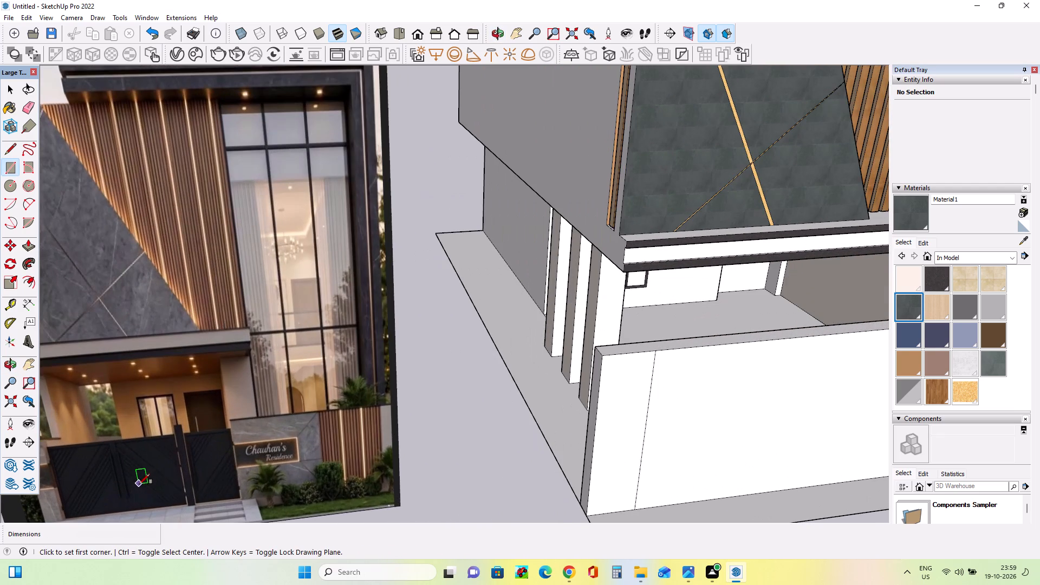
scroll(218, 486, down, 3)
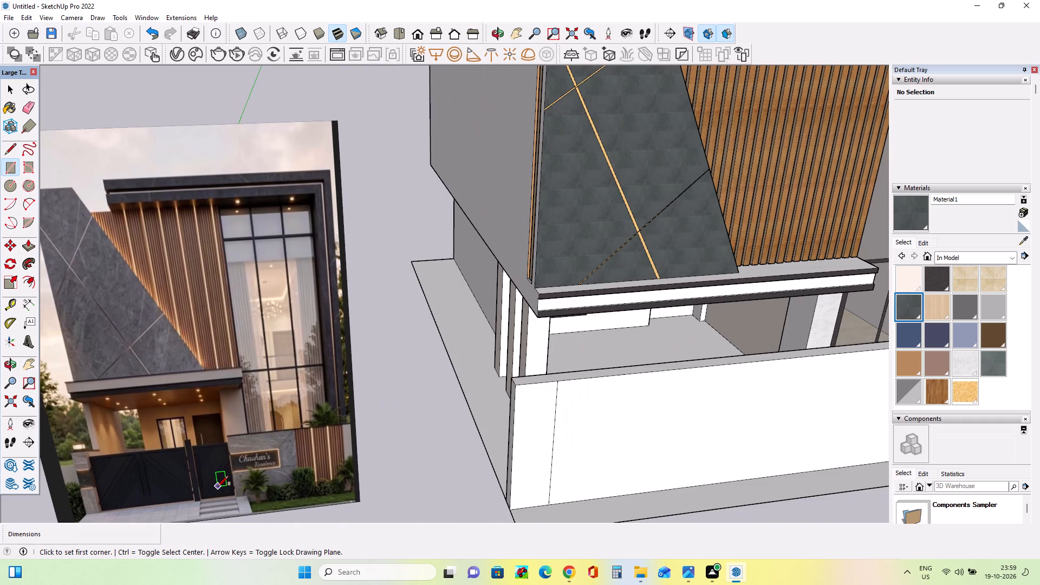
scroll(218, 486, down, 10)
middle_drag(321, 518, 285, 504)
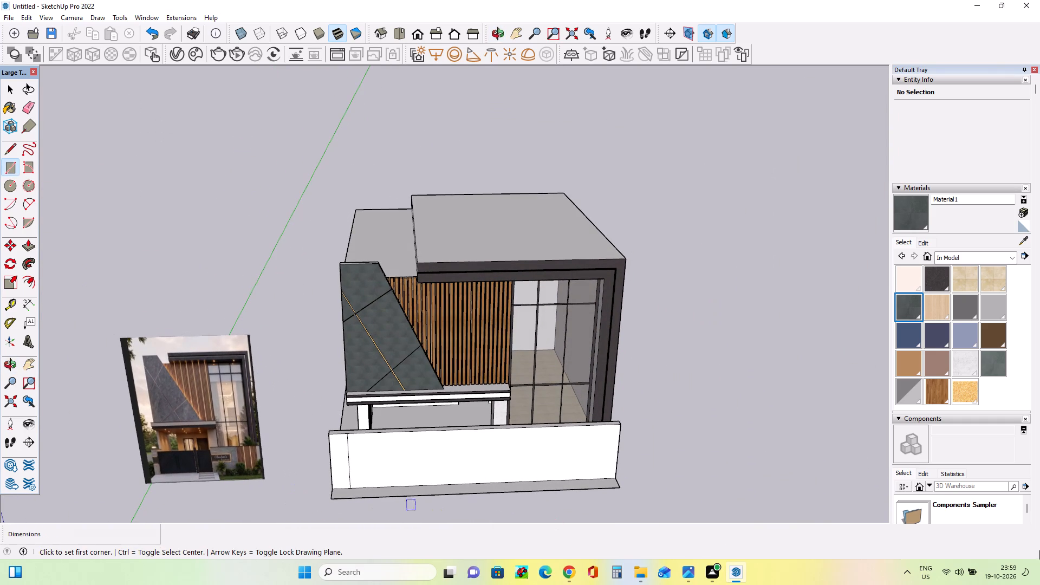
click(12, 151)
middle_drag(476, 391, 489, 482)
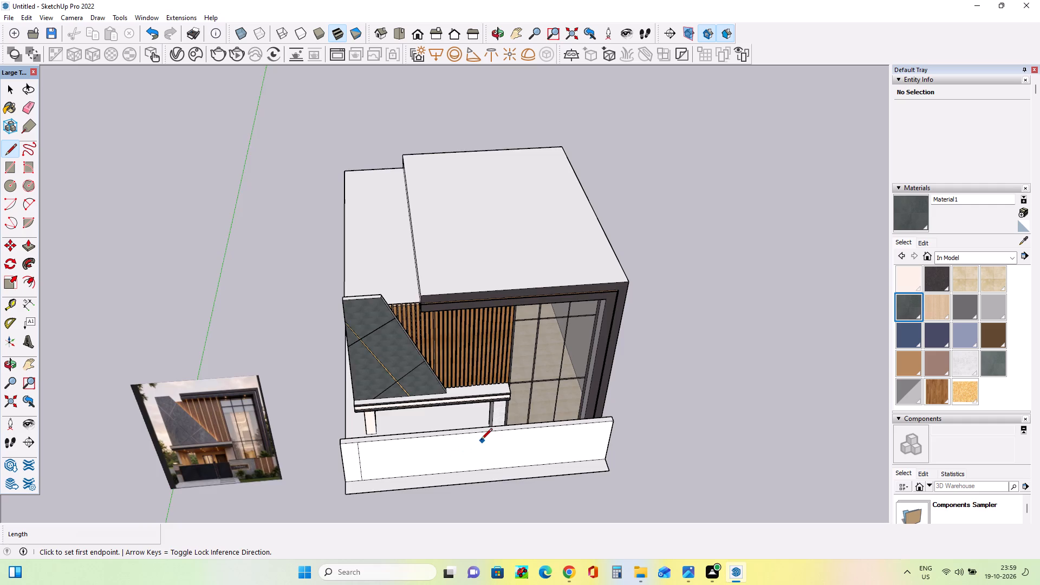
scroll(481, 440, up, 2)
click(497, 432)
scroll(492, 427, up, 2)
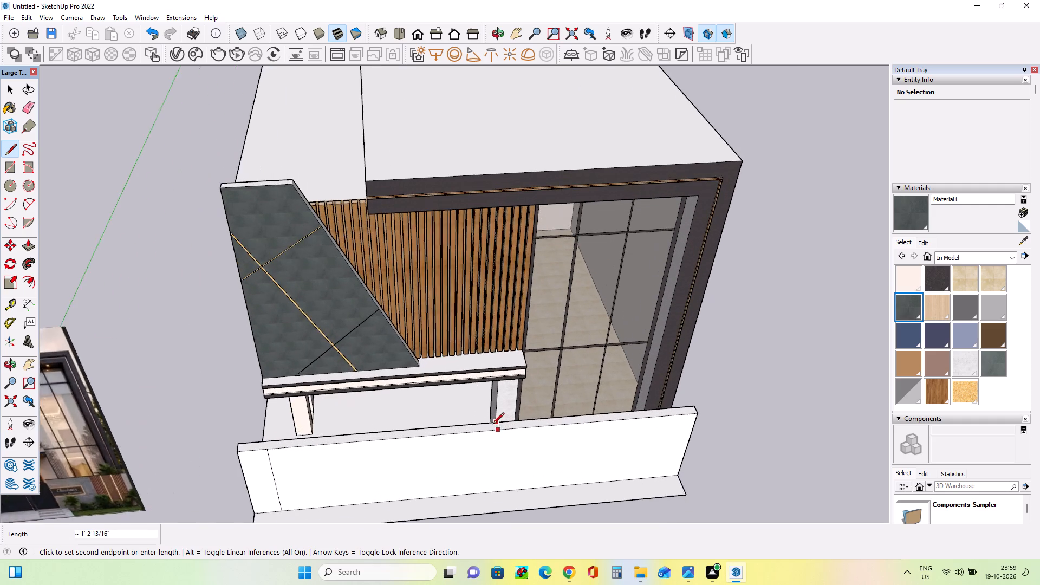
scroll(493, 425, up, 3)
click(495, 422)
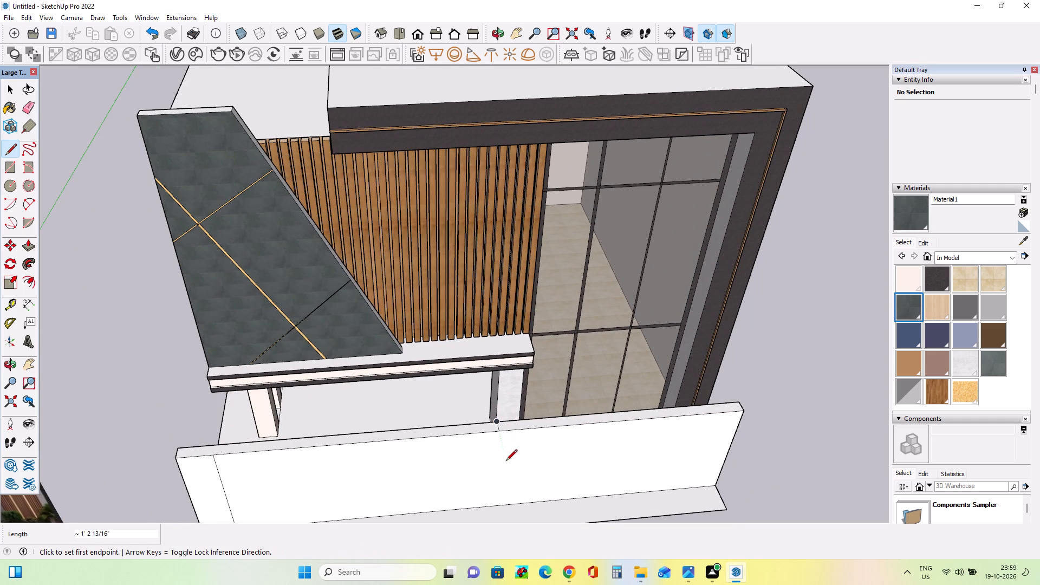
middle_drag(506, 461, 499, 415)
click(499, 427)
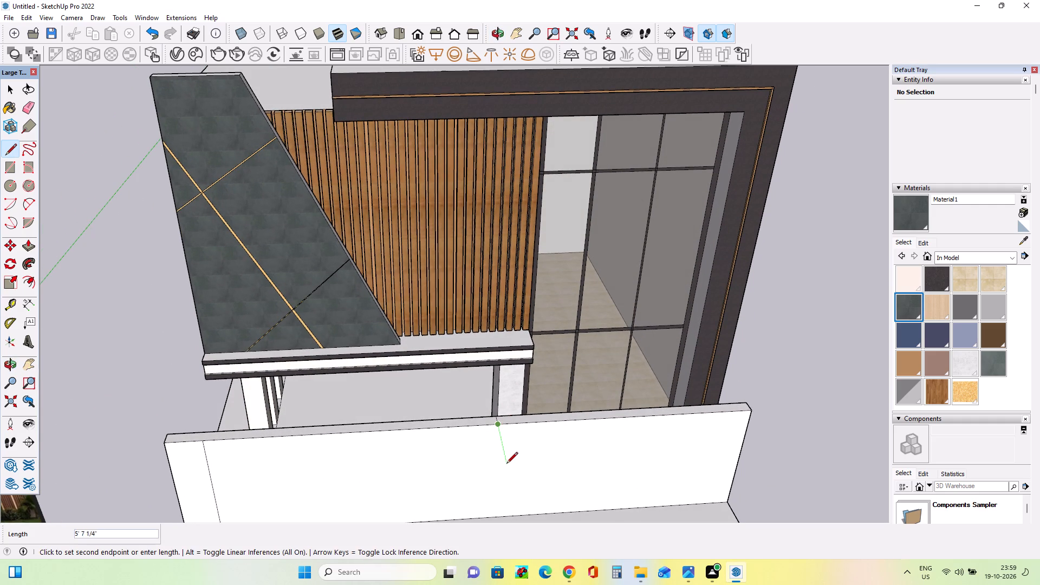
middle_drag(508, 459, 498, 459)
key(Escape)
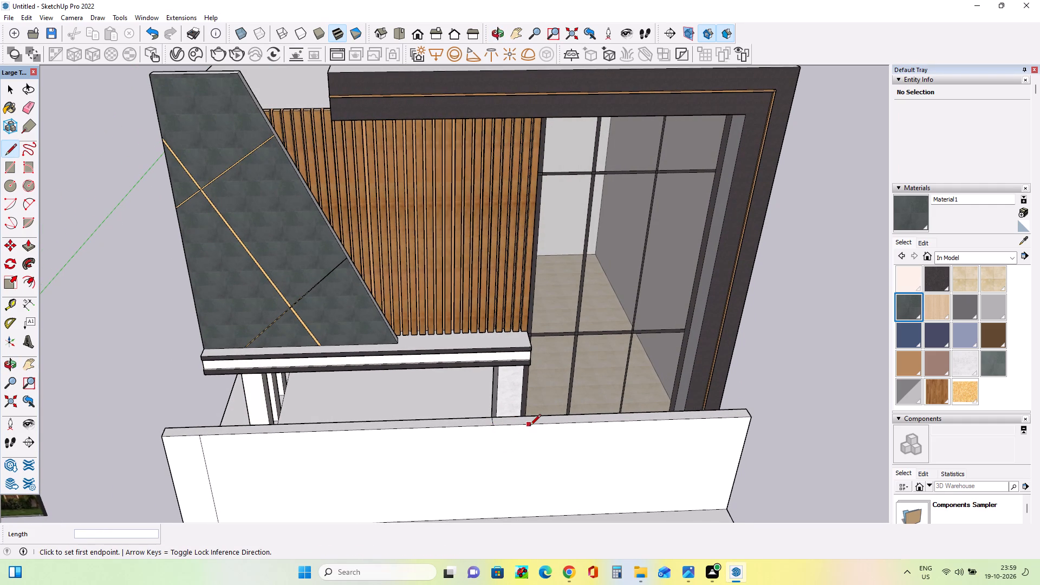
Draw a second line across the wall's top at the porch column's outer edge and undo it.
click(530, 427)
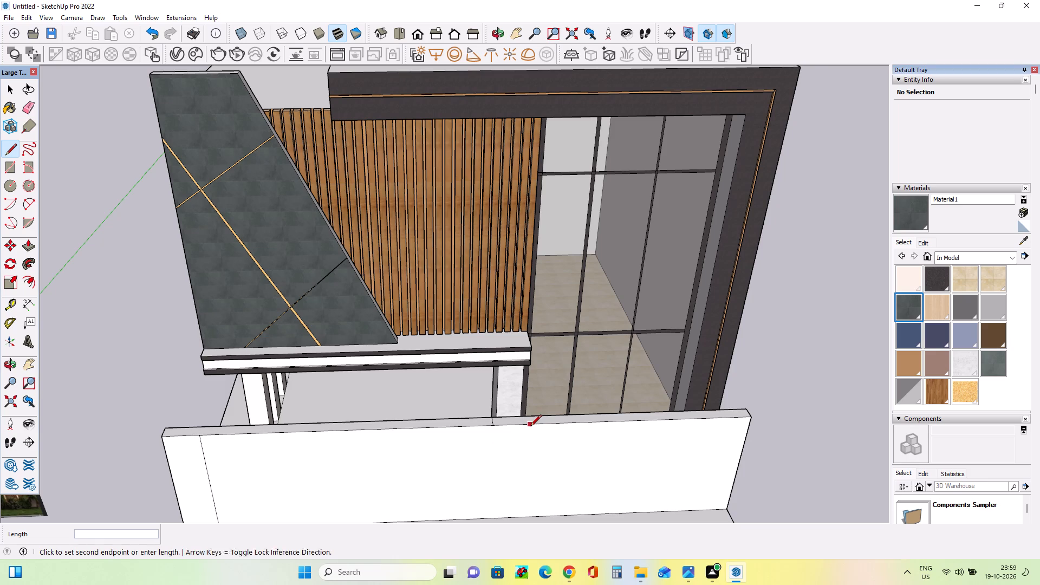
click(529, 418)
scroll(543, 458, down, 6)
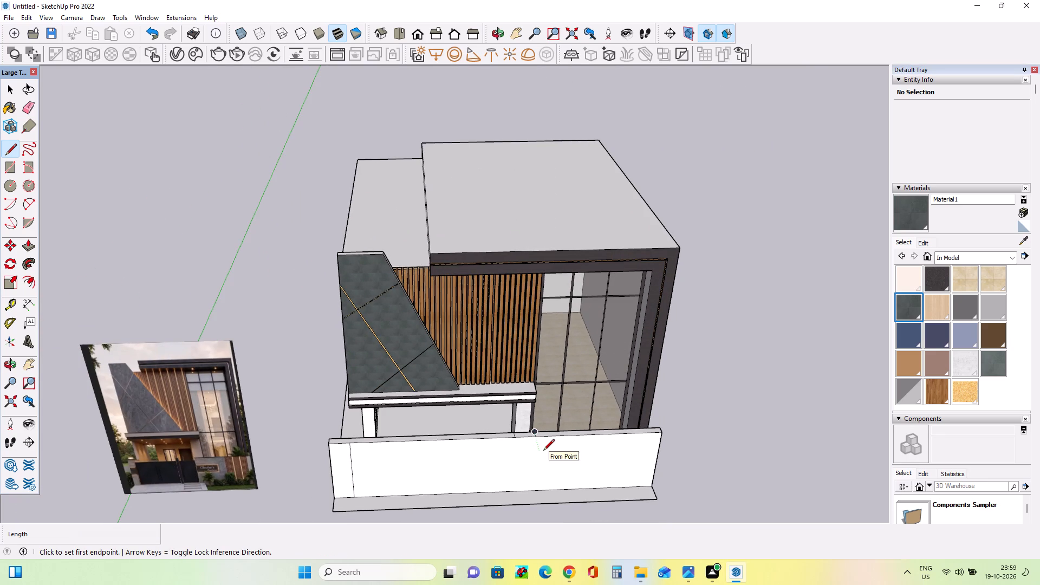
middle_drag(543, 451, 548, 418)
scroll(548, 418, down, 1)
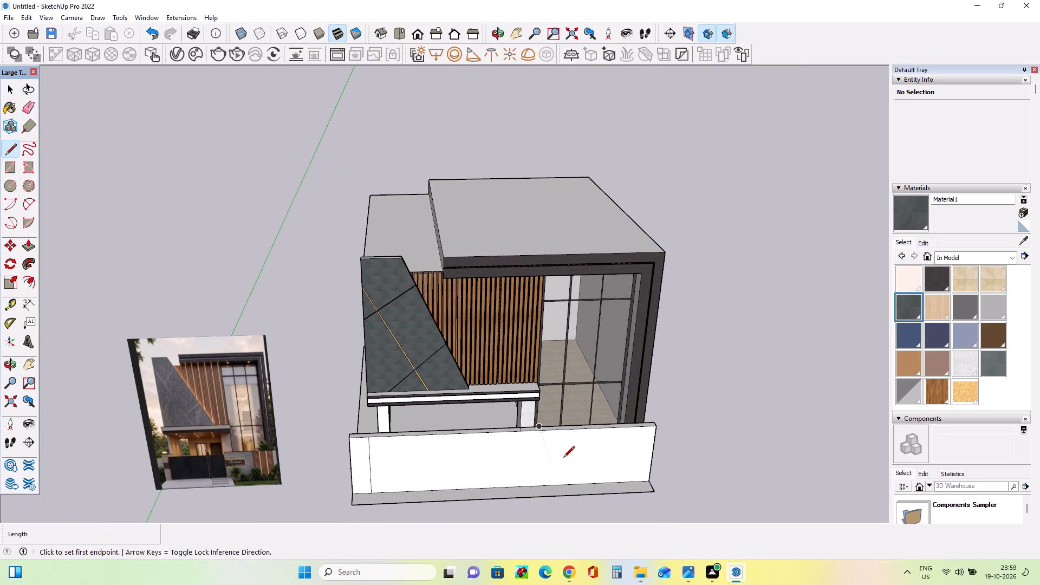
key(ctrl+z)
Draw a line about 1' 3" across the wall's top in front of the large glazed window.
scroll(558, 443, up, 1)
middle_drag(558, 443, 515, 454)
middle_drag(590, 431, 587, 454)
scroll(579, 451, up, 1)
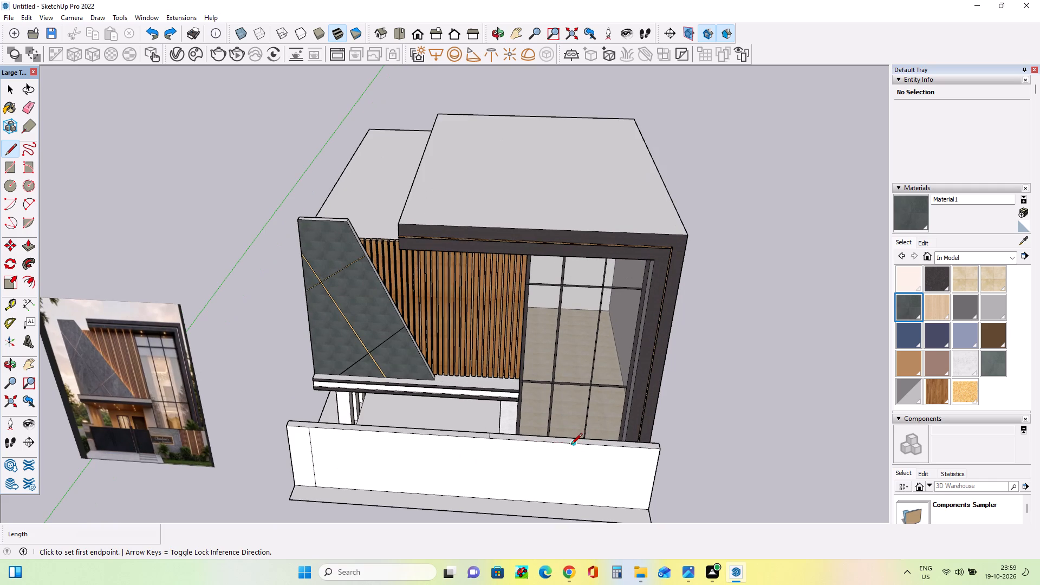
click(571, 445)
scroll(571, 440, up, 7)
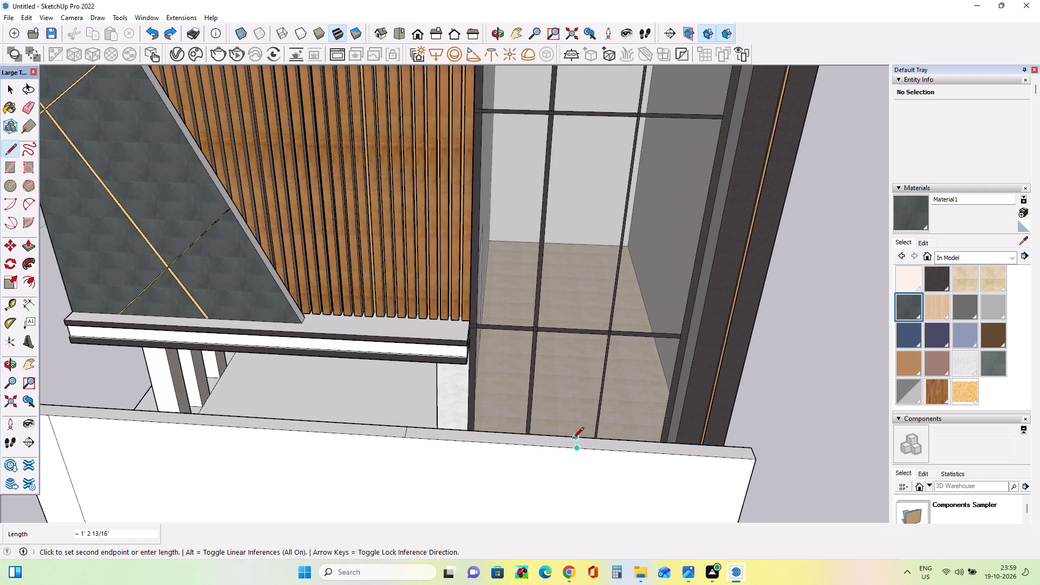
click(573, 439)
Draw a vertical line down the wall's front face to its base from the dividing line in front of the glazing.
scroll(600, 472, down, 10)
middle_drag(598, 465, 615, 390)
scroll(536, 443, up, 4)
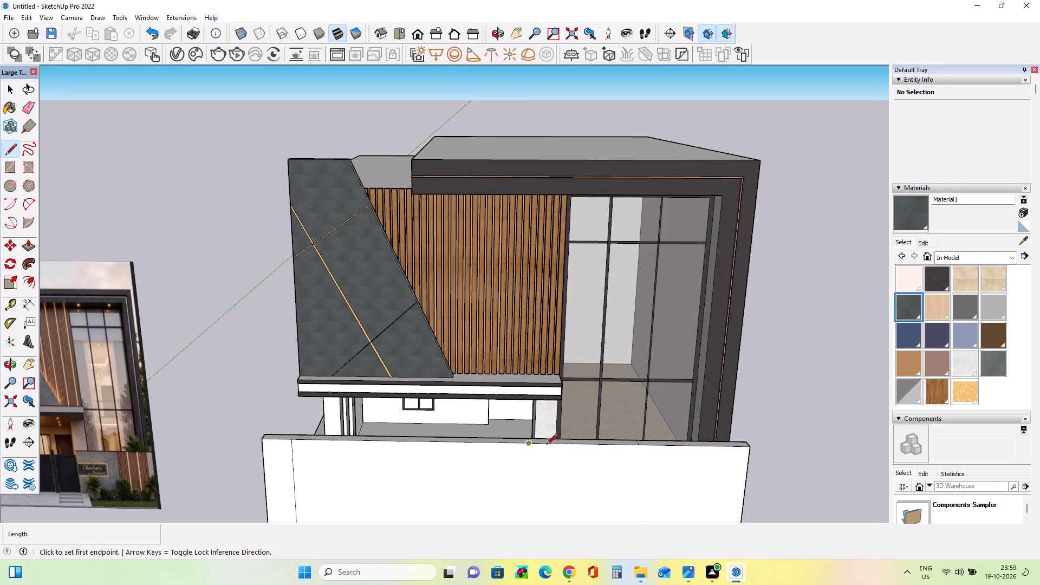
click(638, 444)
middle_drag(638, 469, 632, 388)
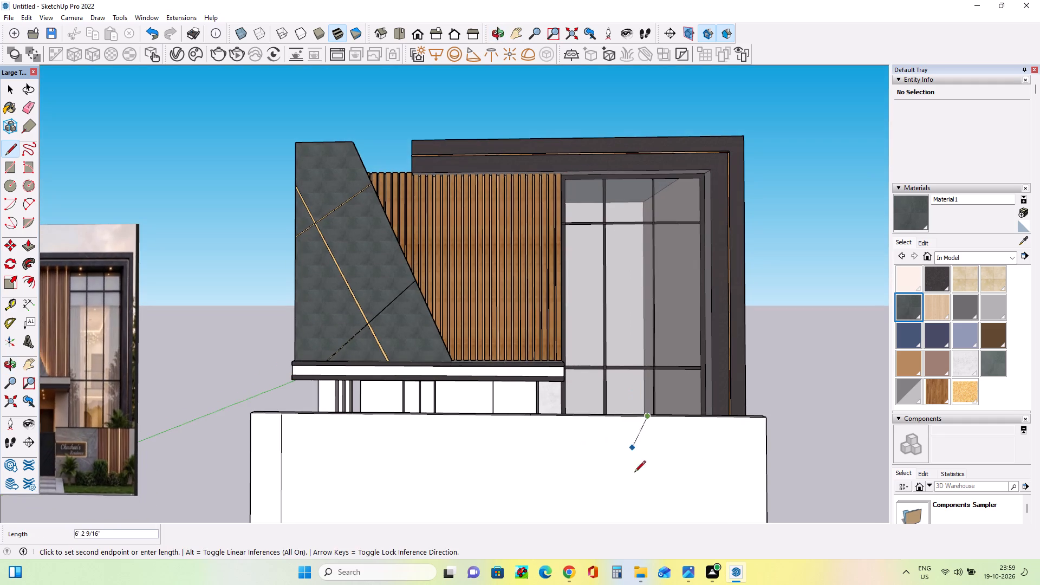
middle_drag(624, 469, 614, 375)
scroll(614, 375, down, 4)
middle_drag(645, 442, 668, 532)
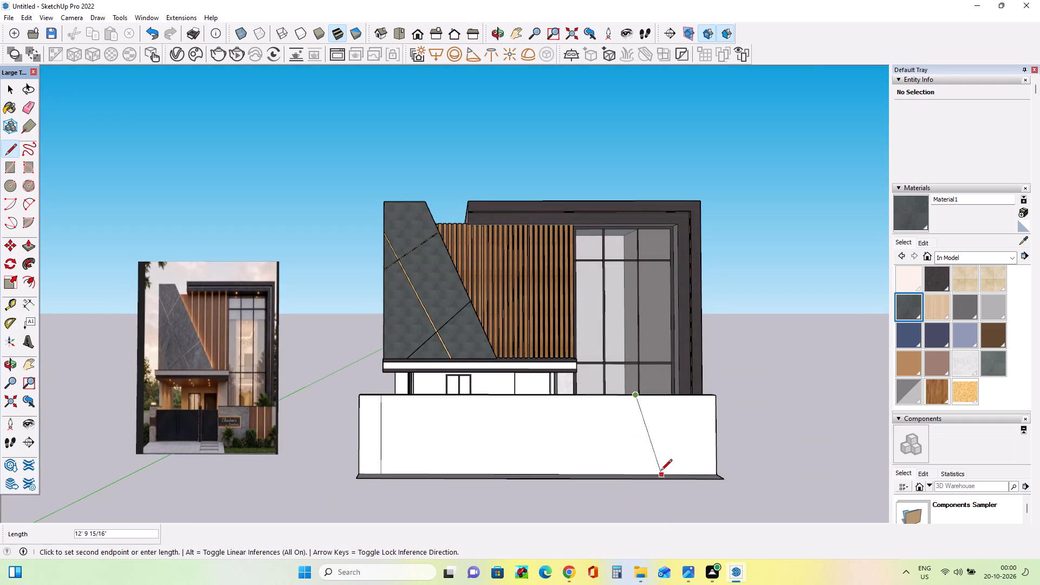
click(636, 477)
Draw a line about 1' 3" across the wall's top from the upper corner of the narrow end rectangle.
middle_drag(661, 485, 680, 524)
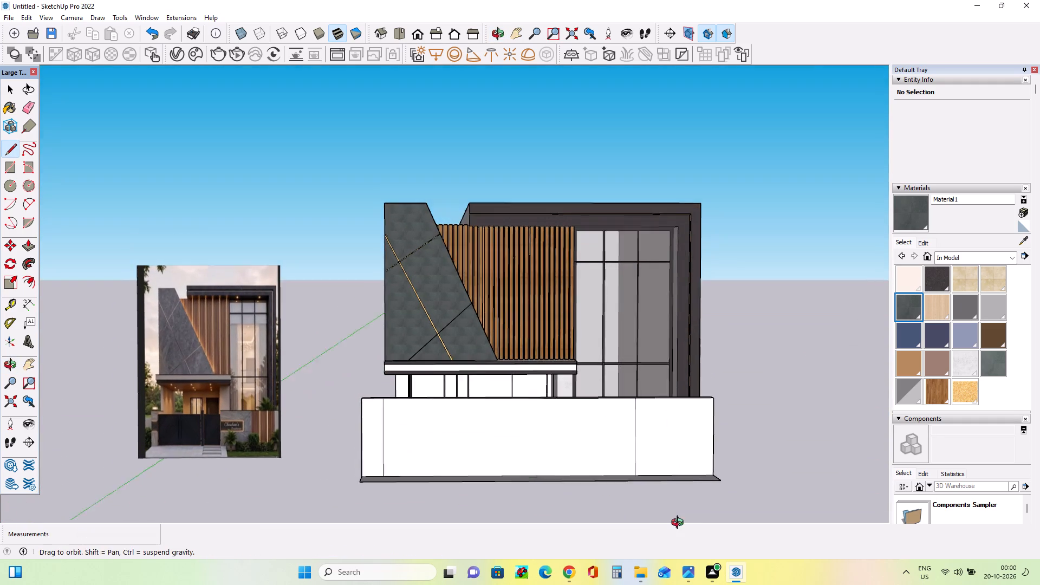
middle_drag(680, 524, 687, 534)
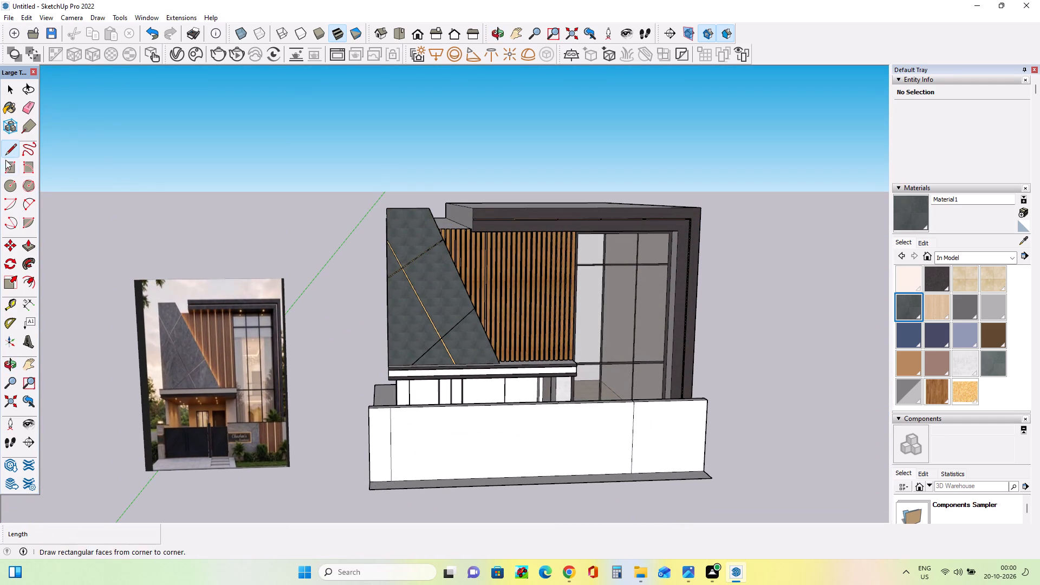
middle_drag(338, 405, 386, 561)
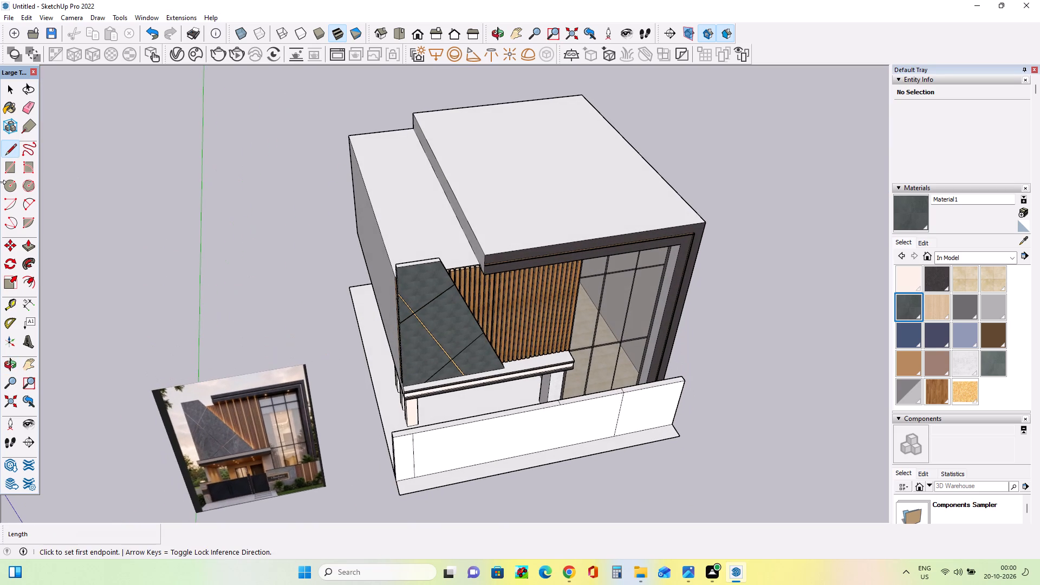
middle_drag(572, 460, 557, 480)
scroll(459, 415, up, 2)
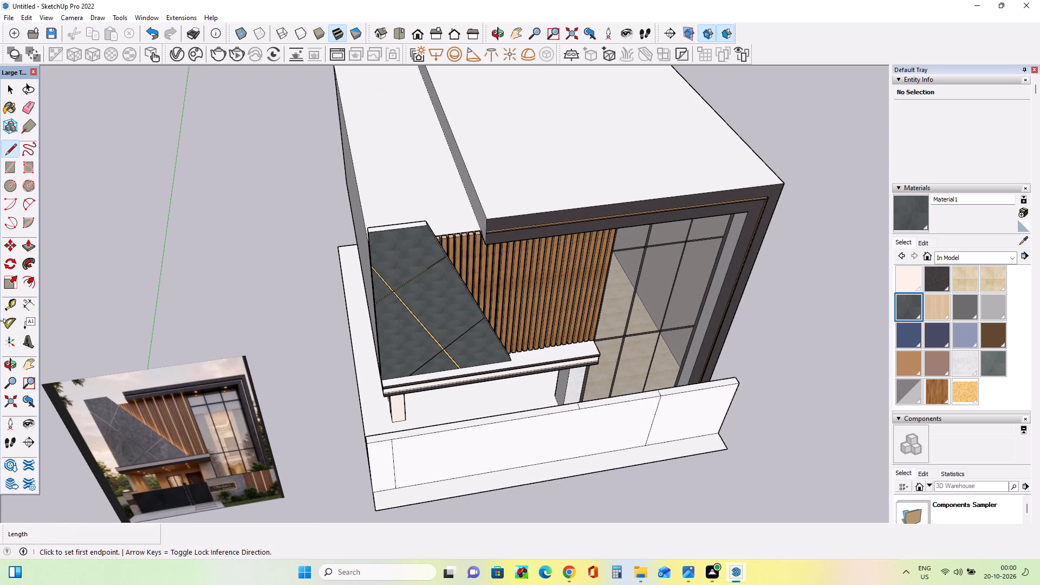
click(6, 149)
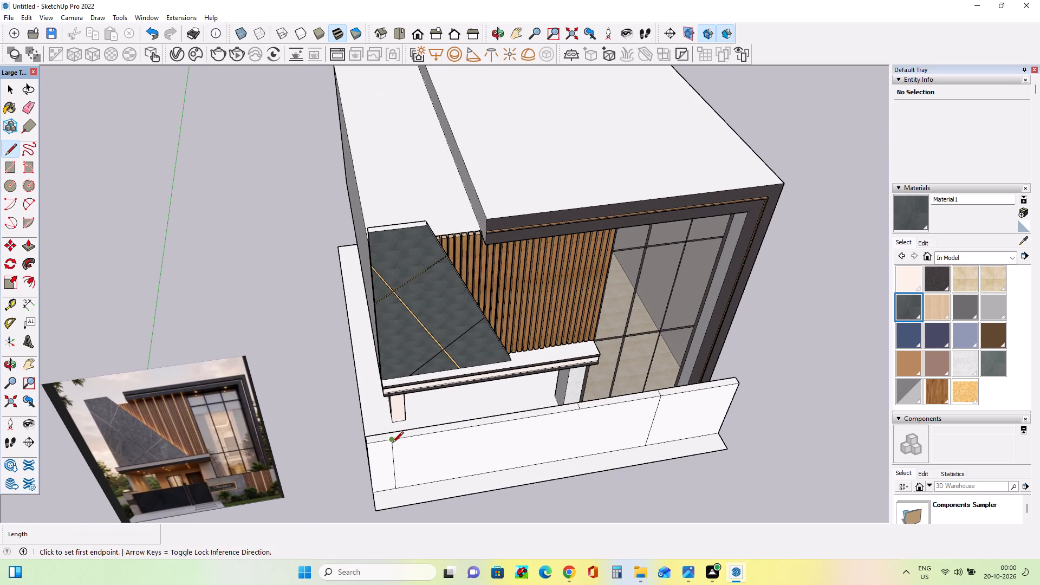
click(394, 442)
scroll(385, 429, up, 4)
click(392, 435)
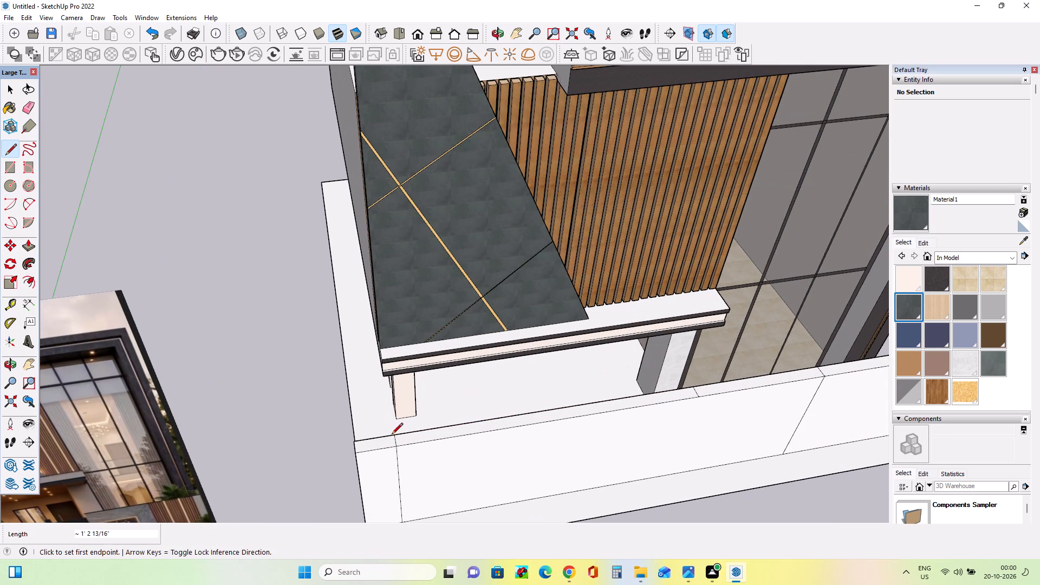
Push/Pull the wall section between the end pillar and the porch column down 12' 8 3/4" to open the gateway.
click(27, 244)
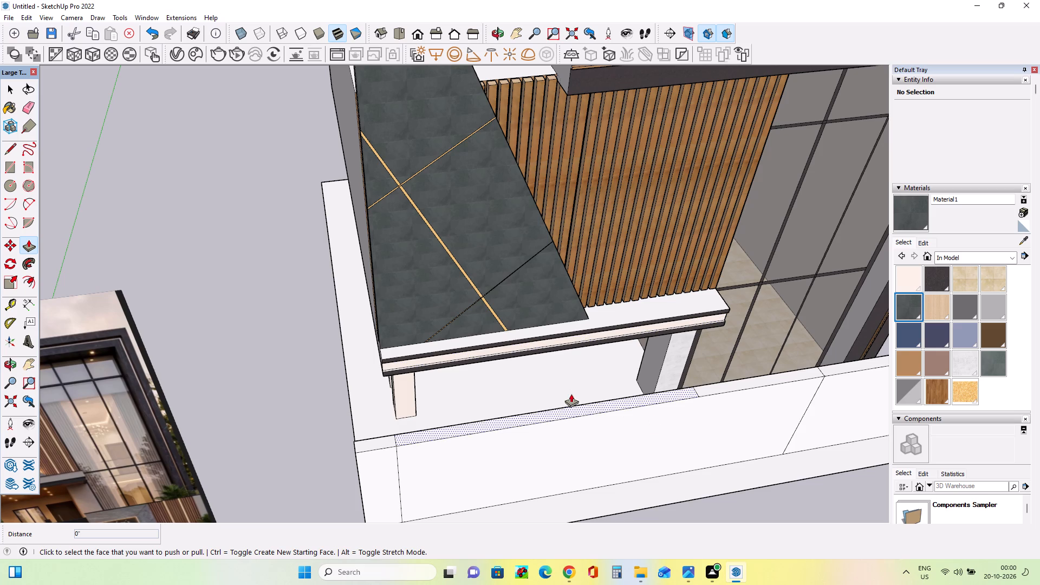
click(578, 411)
click(643, 496)
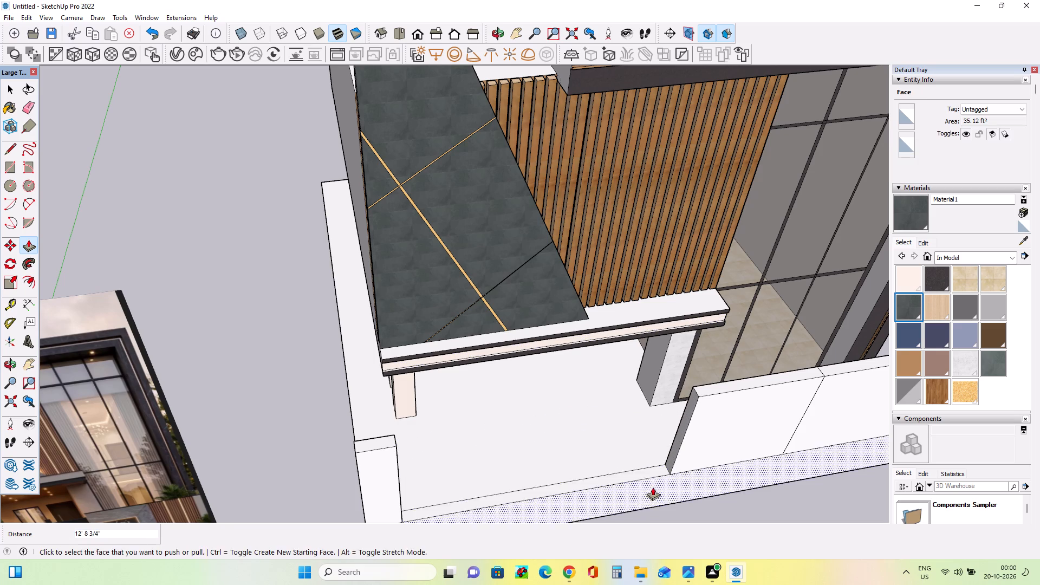
middle_drag(647, 471, 551, 407)
scroll(551, 407, down, 10)
middle_drag(553, 427, 630, 388)
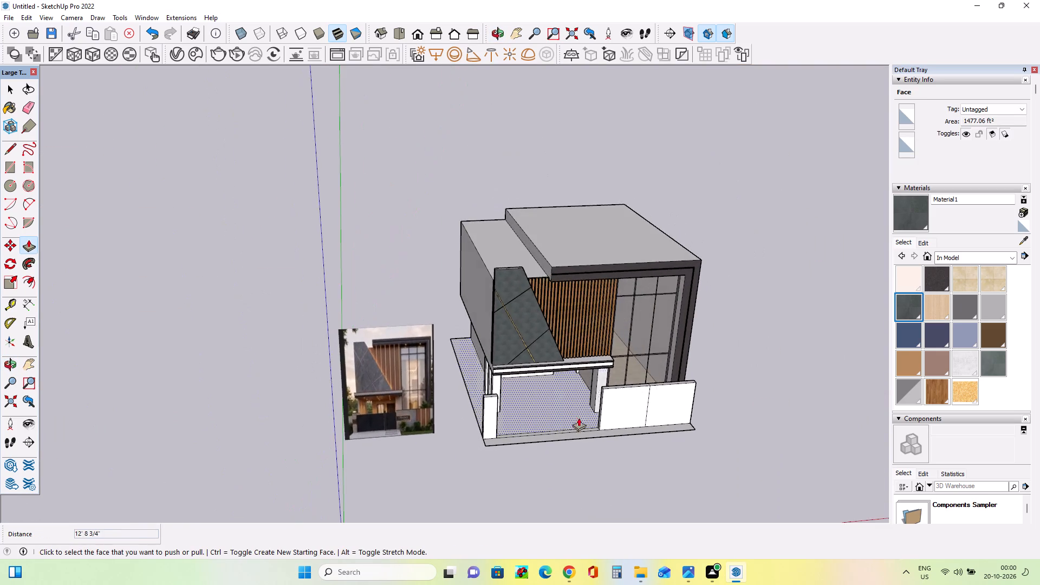
Review the opened gateway and front facade beside the reference photo, and examine the gaps between the wood slats.
scroll(569, 426, up, 8)
middle_drag(592, 466, 597, 495)
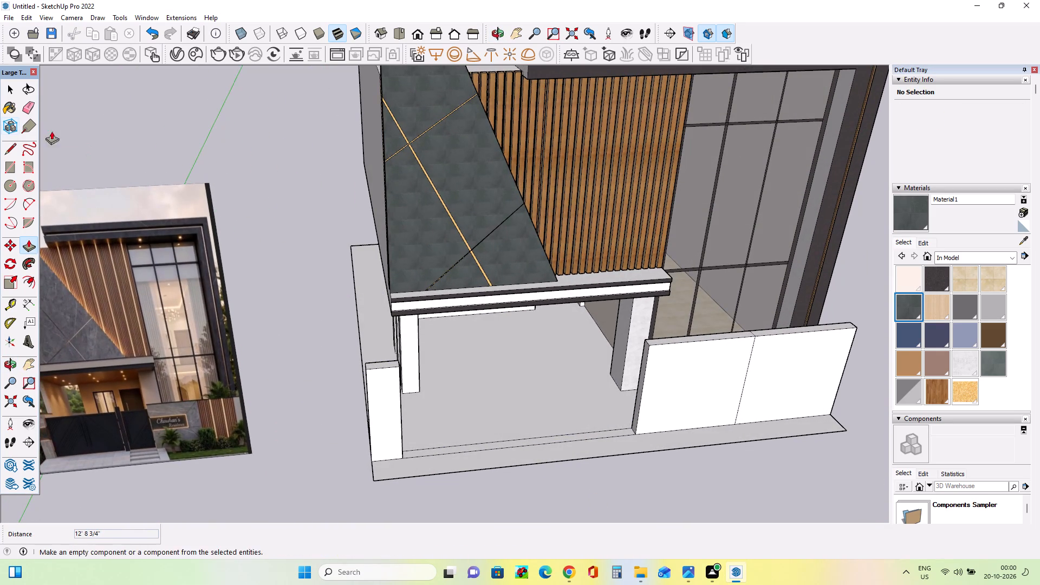
scroll(205, 202, down, 1)
middle_drag(409, 380, 374, 328)
scroll(284, 304, down, 3)
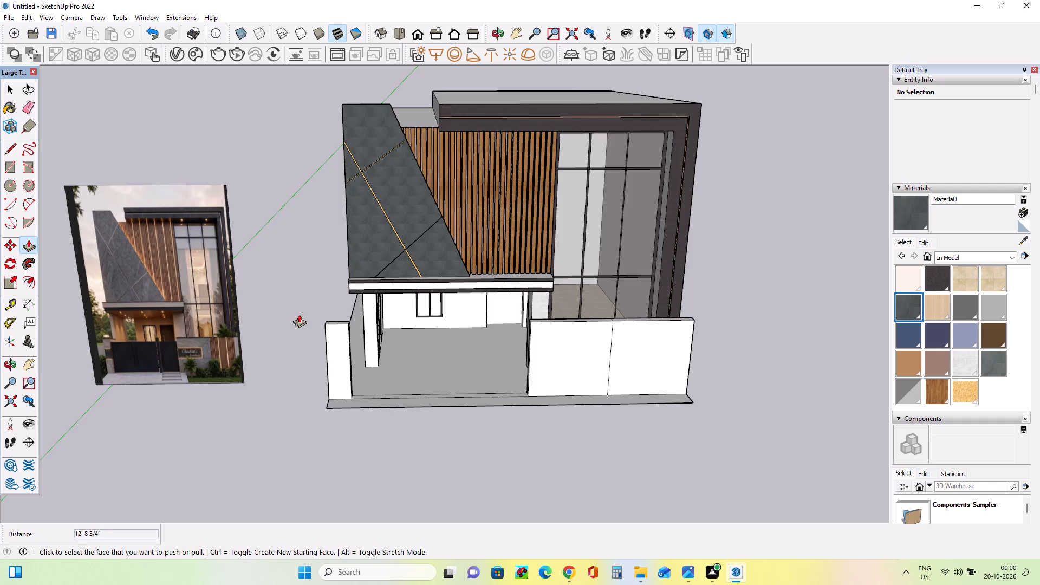
middle_drag(299, 314, 317, 327)
scroll(491, 182, up, 8)
middle_drag(492, 221, 454, 211)
scroll(494, 210, up, 6)
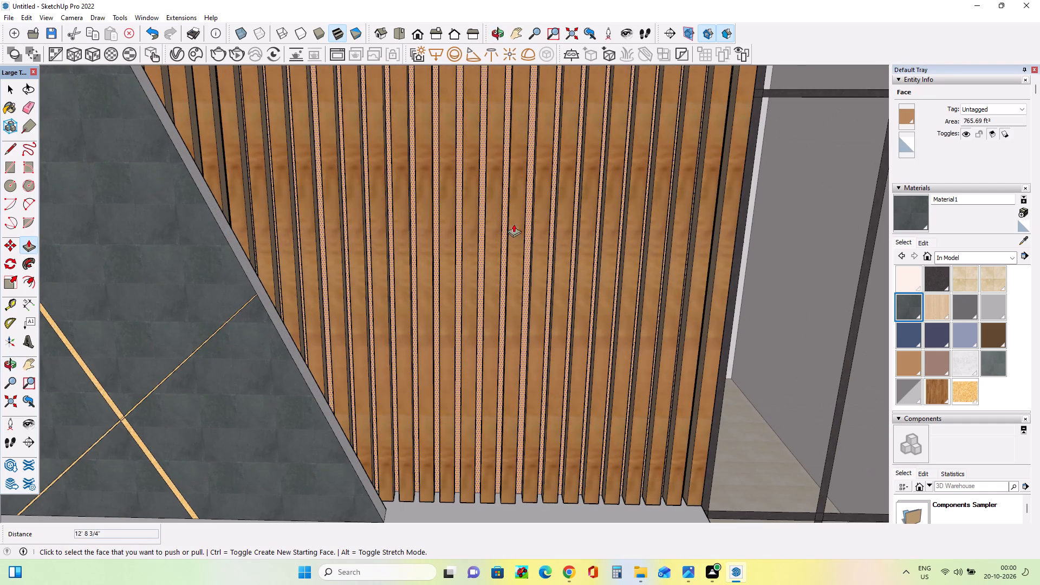
middle_click(515, 235)
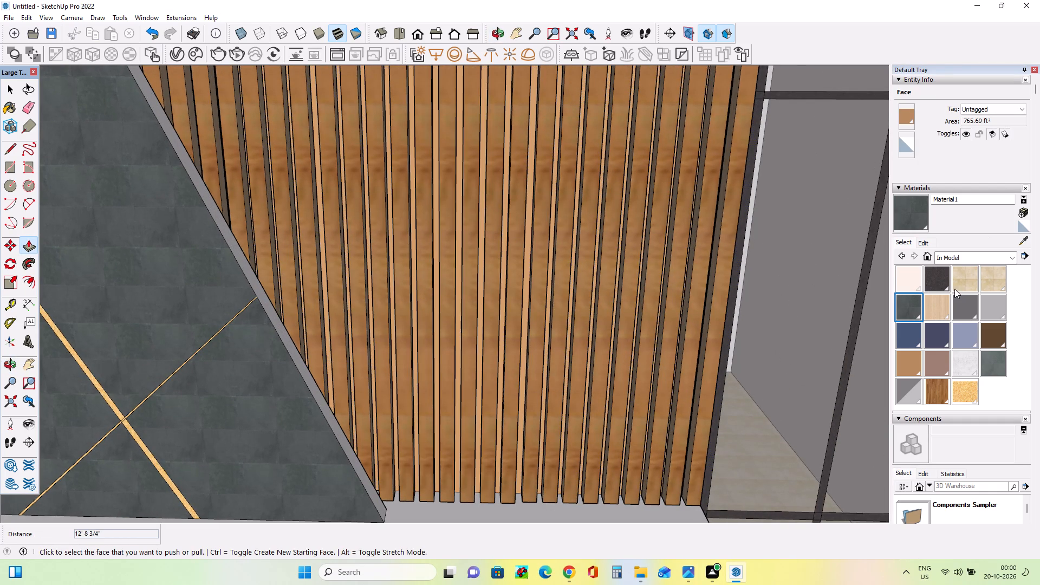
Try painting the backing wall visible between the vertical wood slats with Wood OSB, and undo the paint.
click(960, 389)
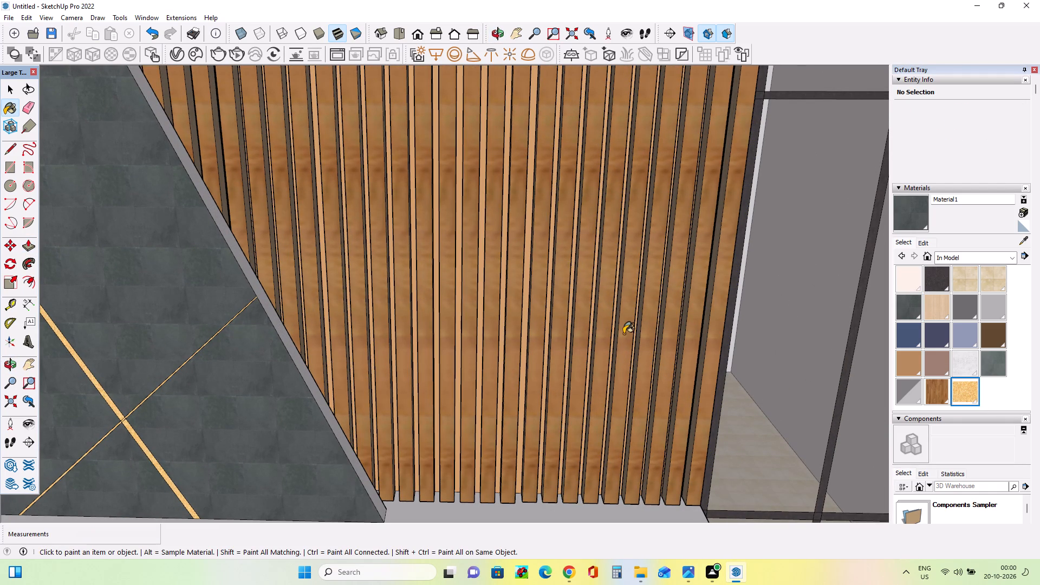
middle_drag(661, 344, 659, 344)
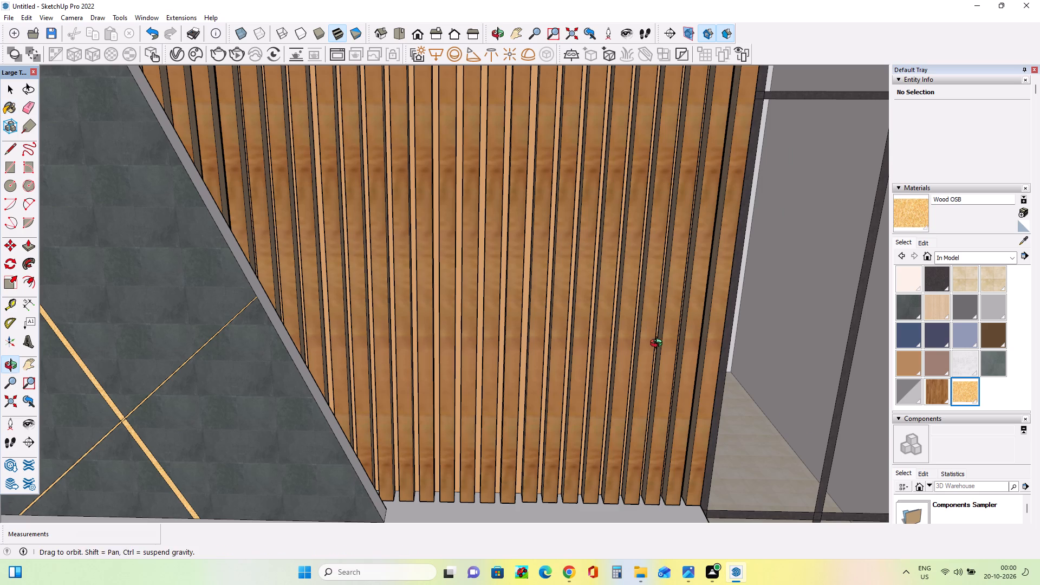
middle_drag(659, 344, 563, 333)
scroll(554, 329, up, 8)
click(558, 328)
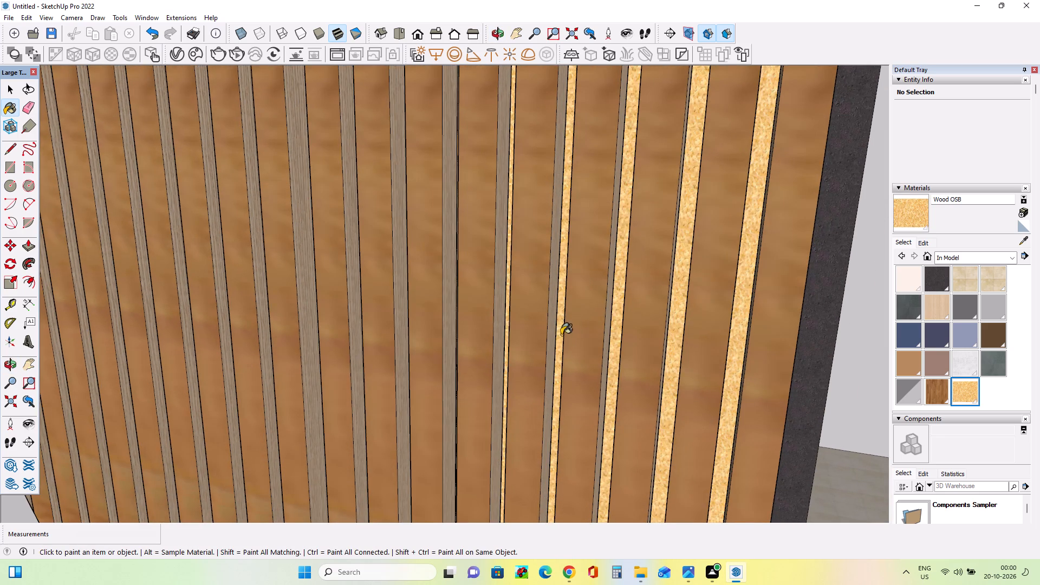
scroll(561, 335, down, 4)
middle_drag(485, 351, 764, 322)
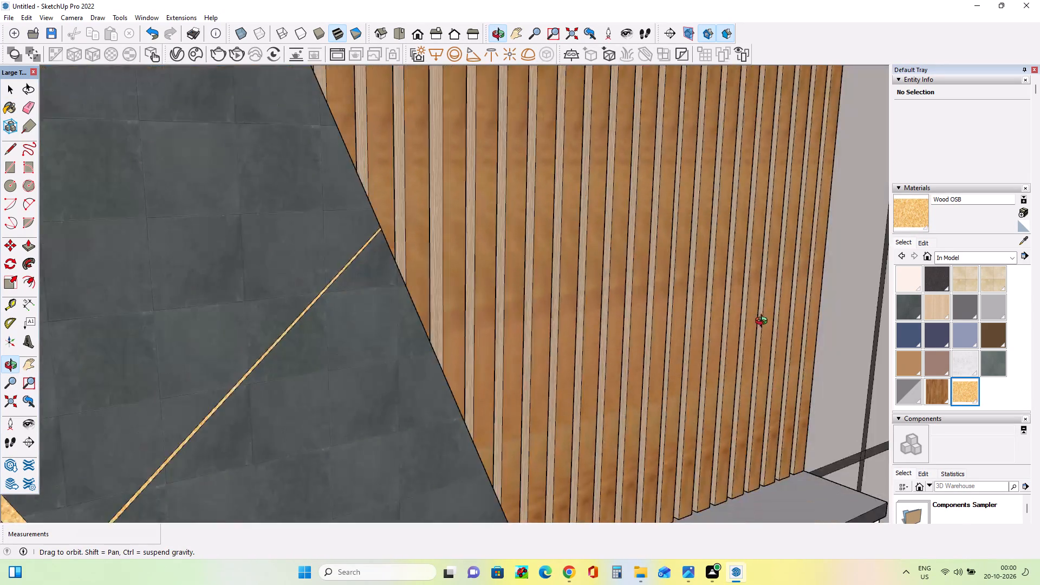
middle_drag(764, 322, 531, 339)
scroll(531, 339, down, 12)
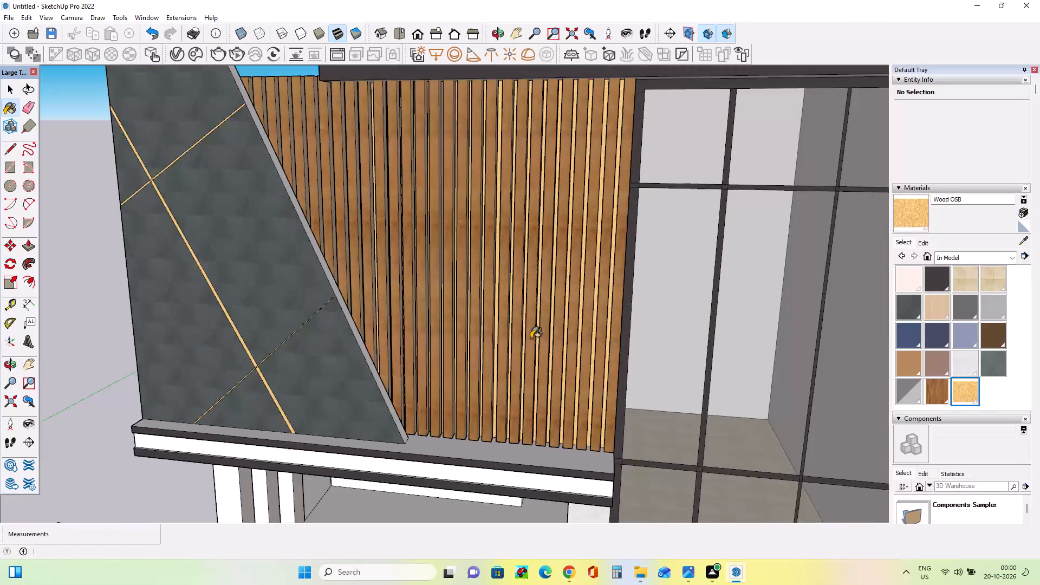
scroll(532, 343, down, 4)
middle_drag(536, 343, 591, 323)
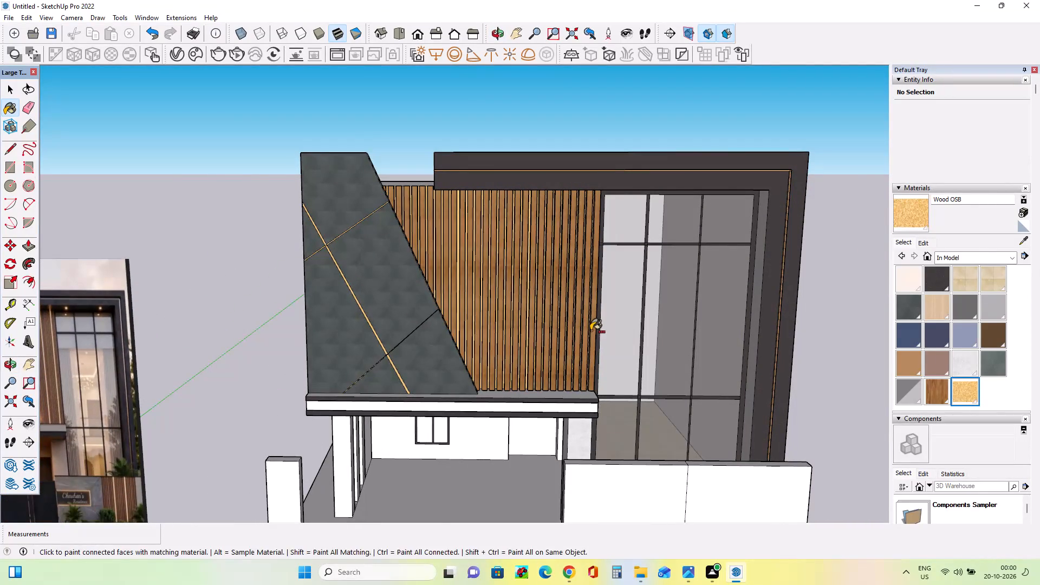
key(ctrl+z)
Draw a rectangle about 3 15/16" by 9 3/16" across the top of one gap between the slats, under the dark overhang.
scroll(486, 299, up, 7)
middle_drag(569, 309, 569, 310)
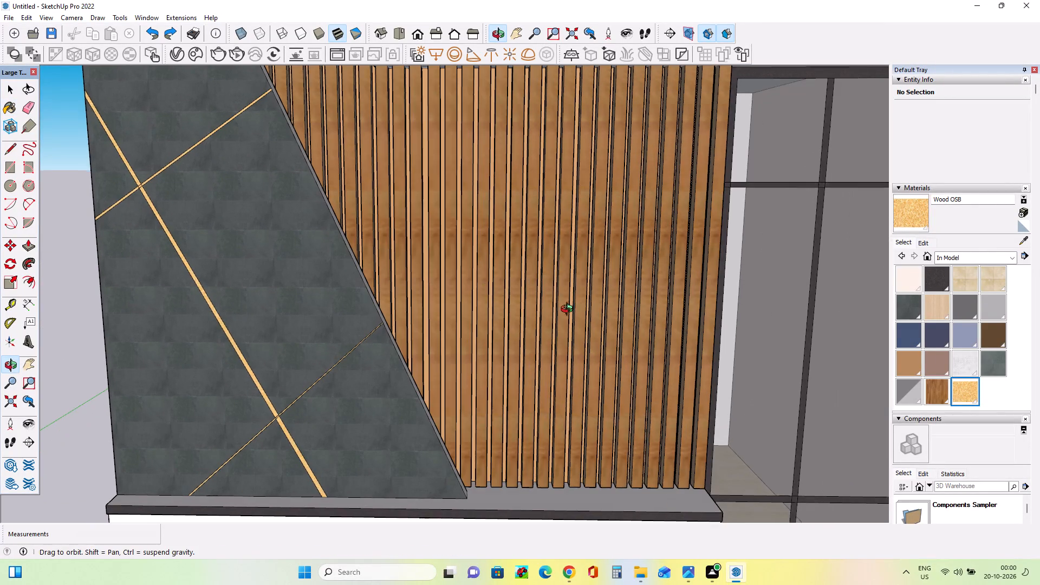
middle_drag(569, 310, 557, 356)
scroll(546, 314, down, 3)
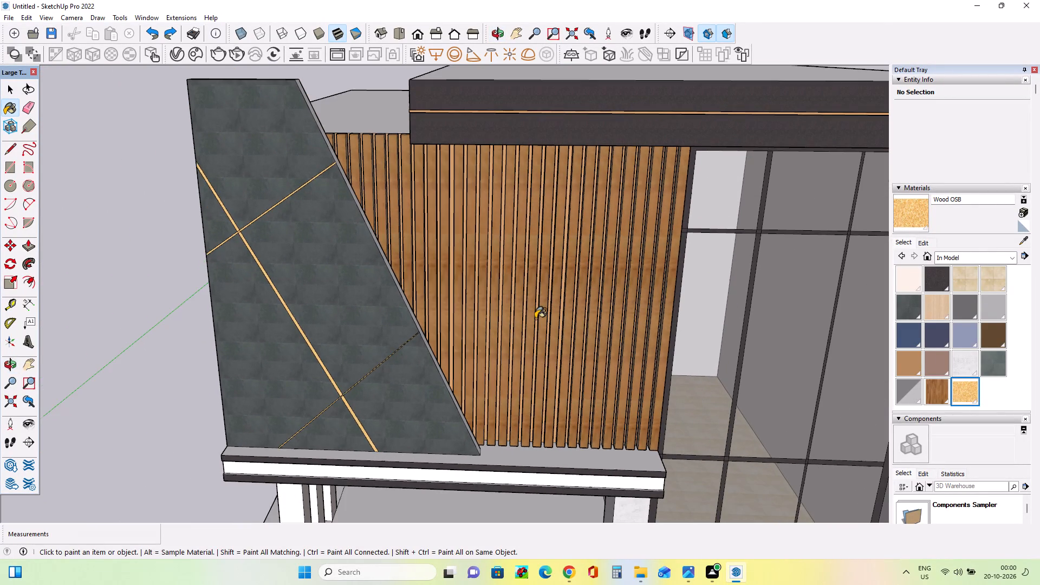
middle_drag(584, 334, 584, 294)
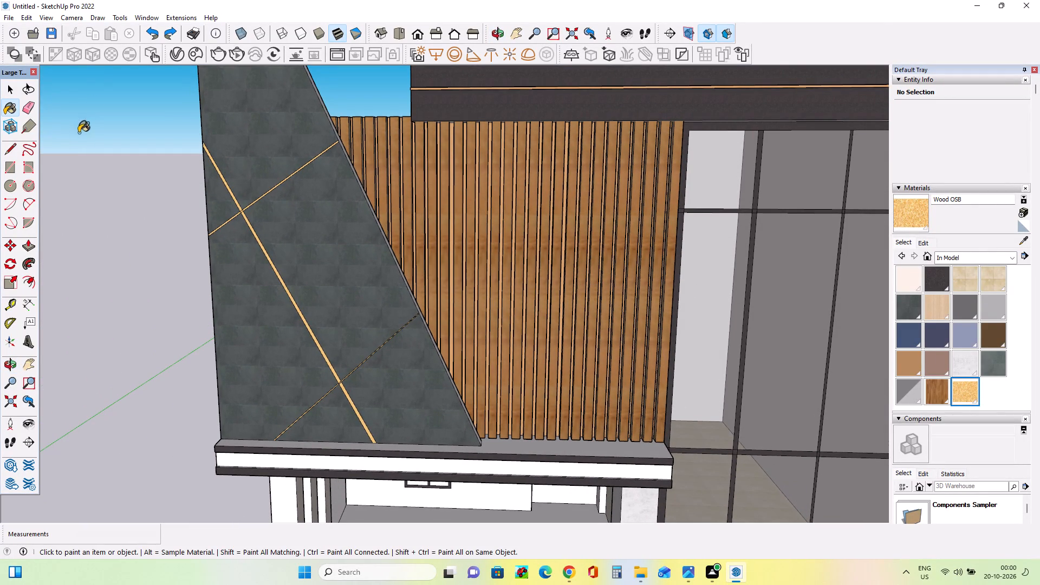
click(8, 167)
scroll(568, 129, up, 12)
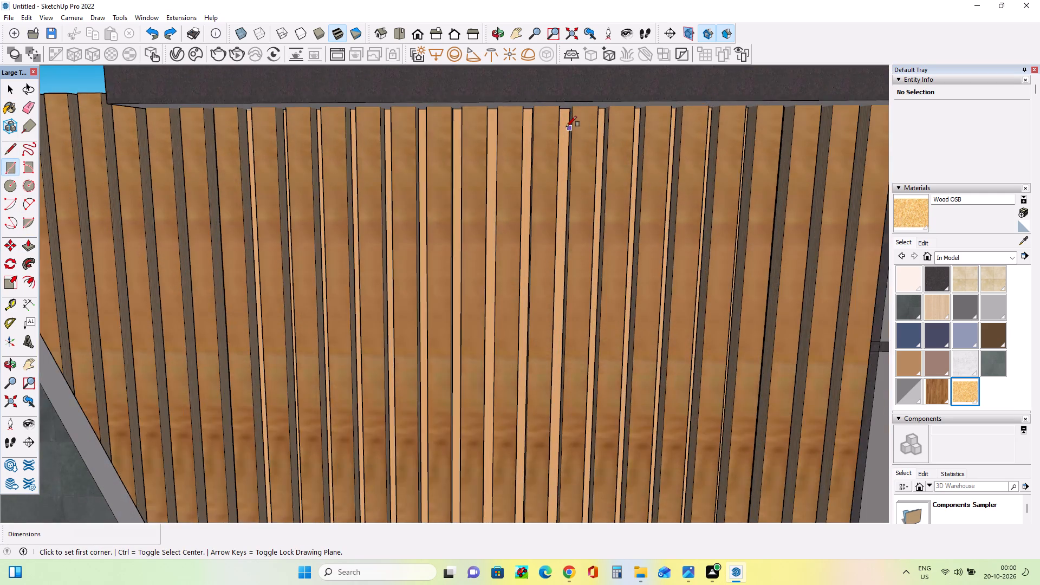
scroll(566, 127, up, 1)
click(570, 102)
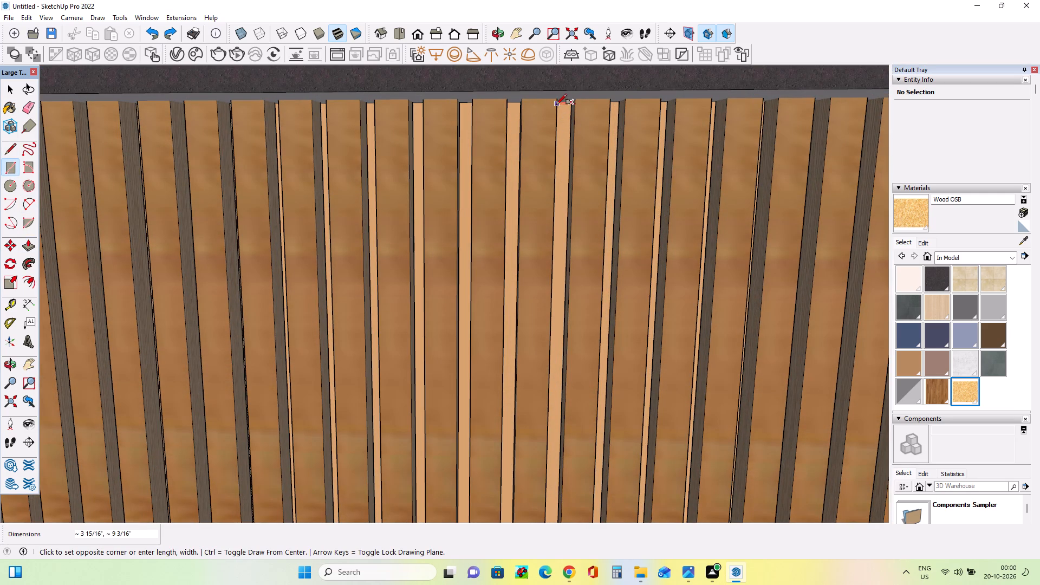
click(557, 105)
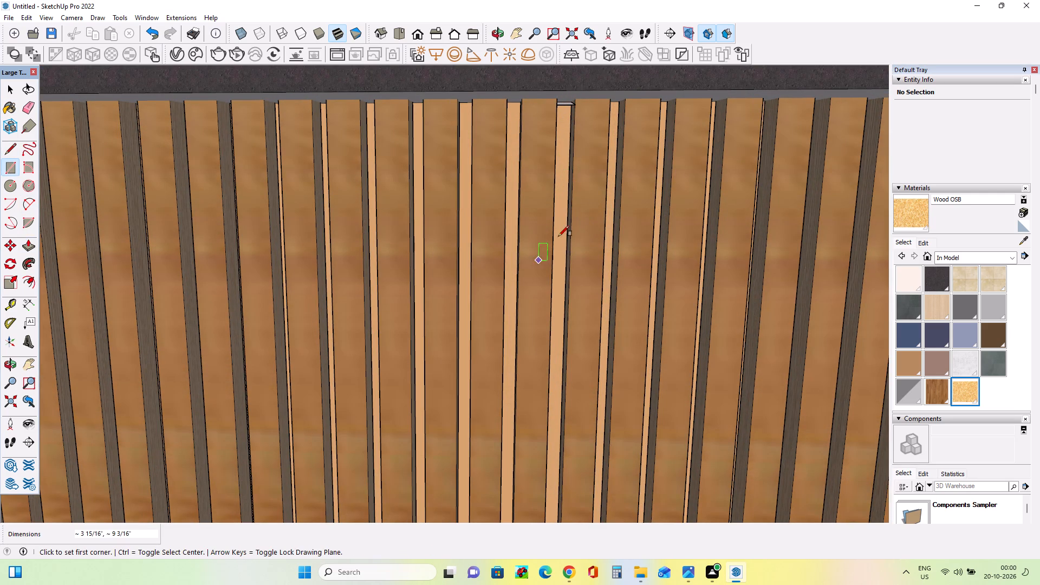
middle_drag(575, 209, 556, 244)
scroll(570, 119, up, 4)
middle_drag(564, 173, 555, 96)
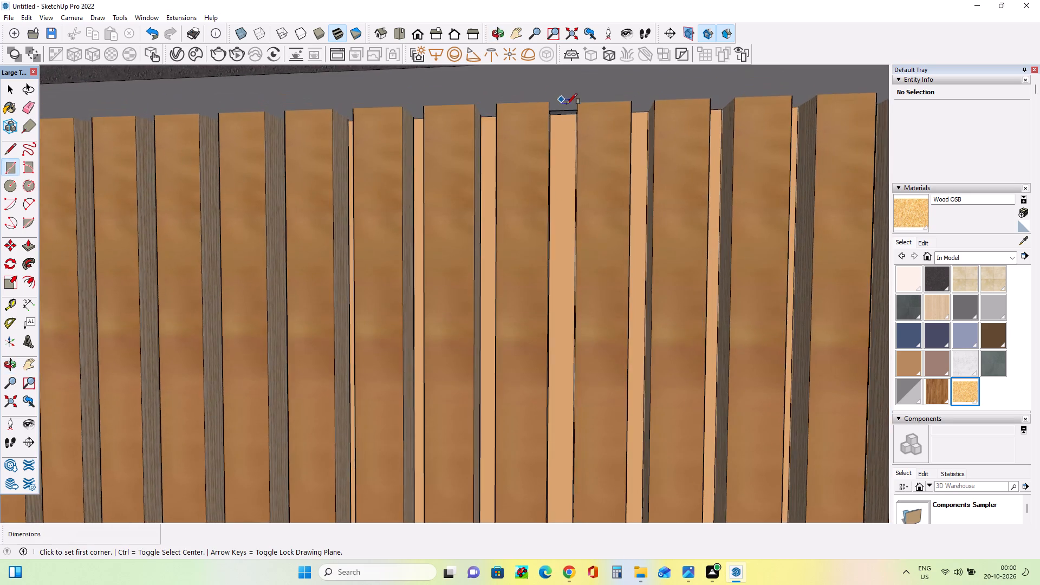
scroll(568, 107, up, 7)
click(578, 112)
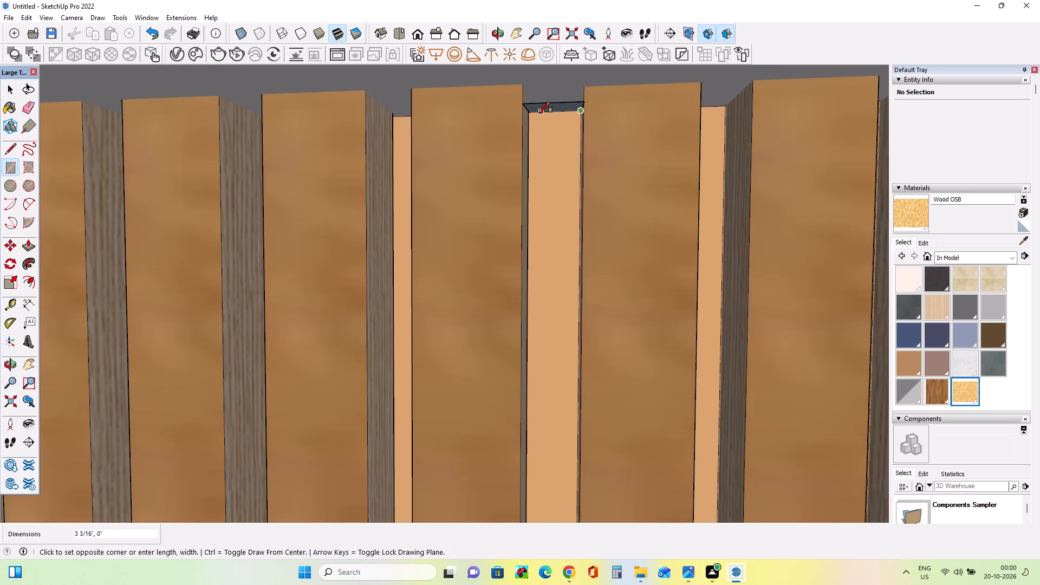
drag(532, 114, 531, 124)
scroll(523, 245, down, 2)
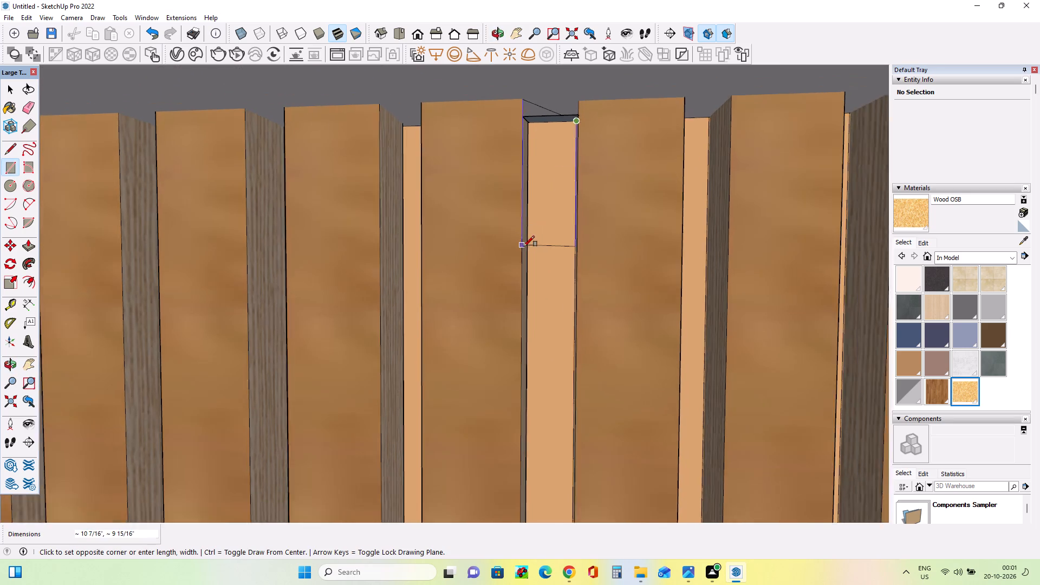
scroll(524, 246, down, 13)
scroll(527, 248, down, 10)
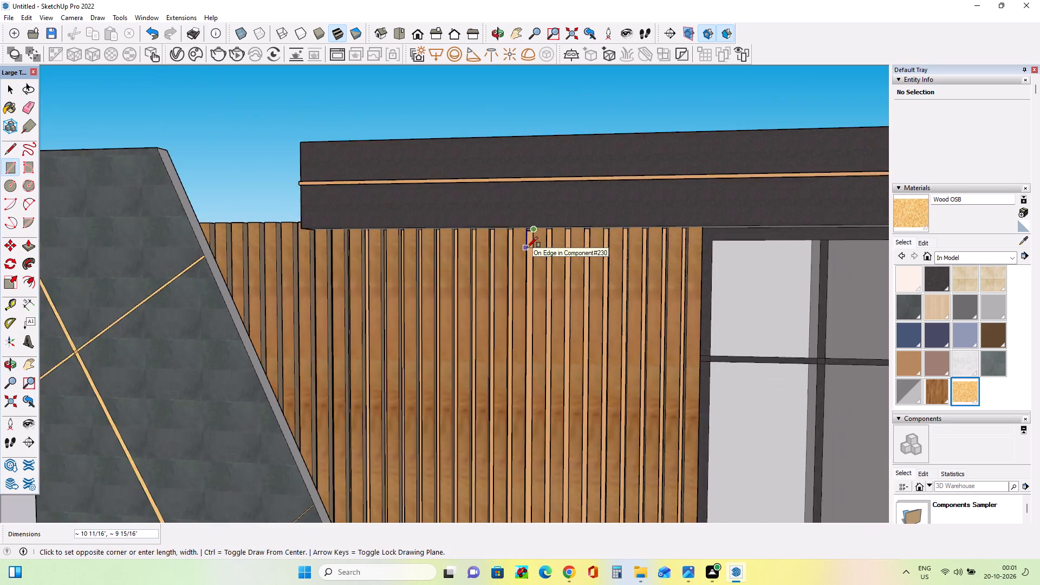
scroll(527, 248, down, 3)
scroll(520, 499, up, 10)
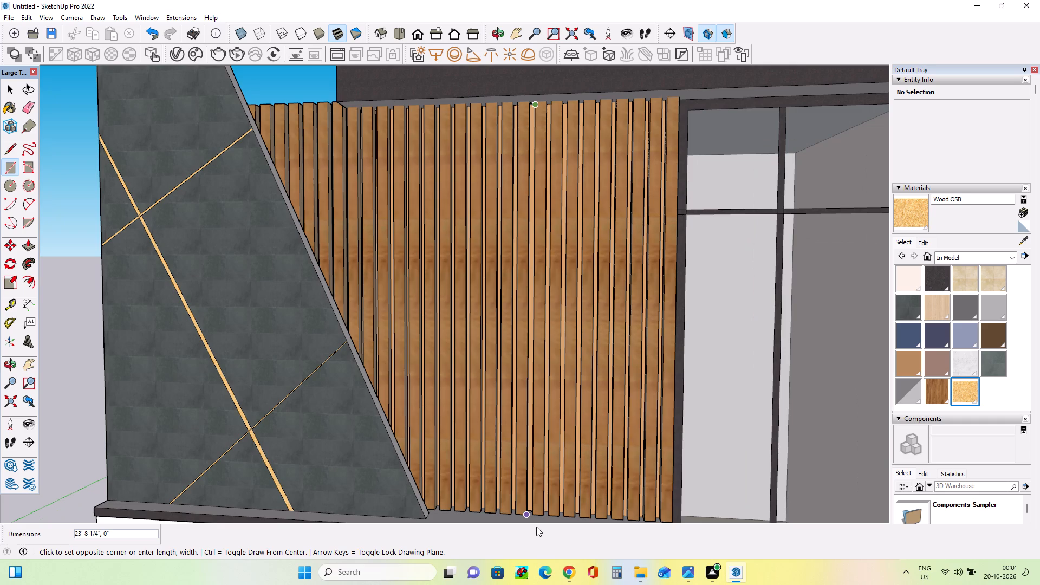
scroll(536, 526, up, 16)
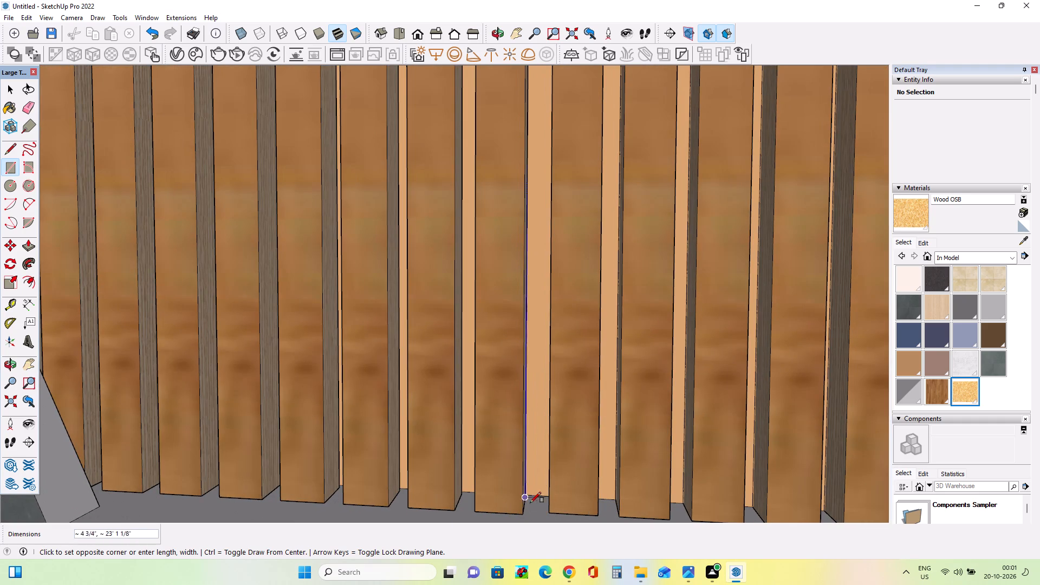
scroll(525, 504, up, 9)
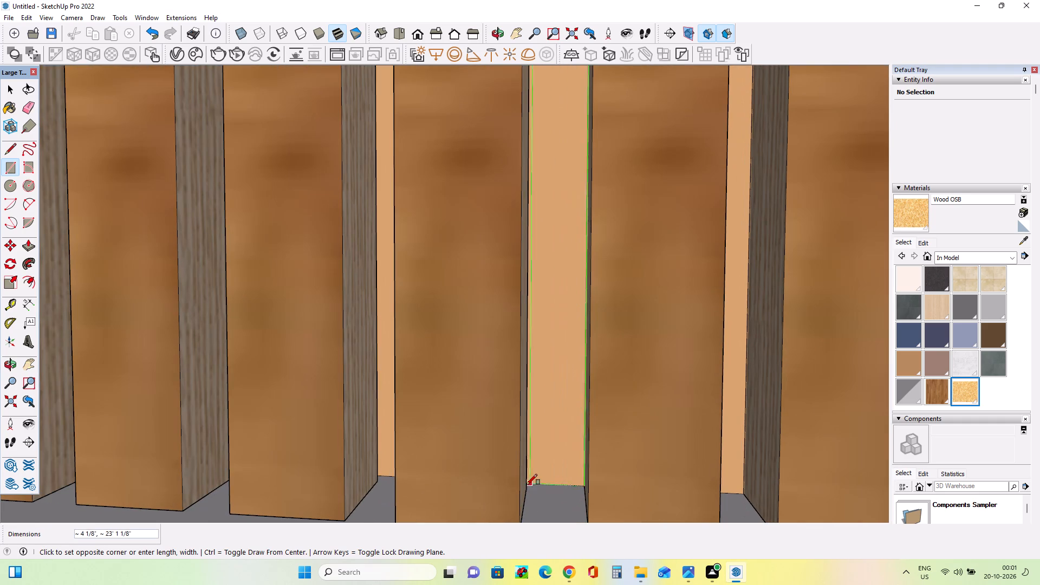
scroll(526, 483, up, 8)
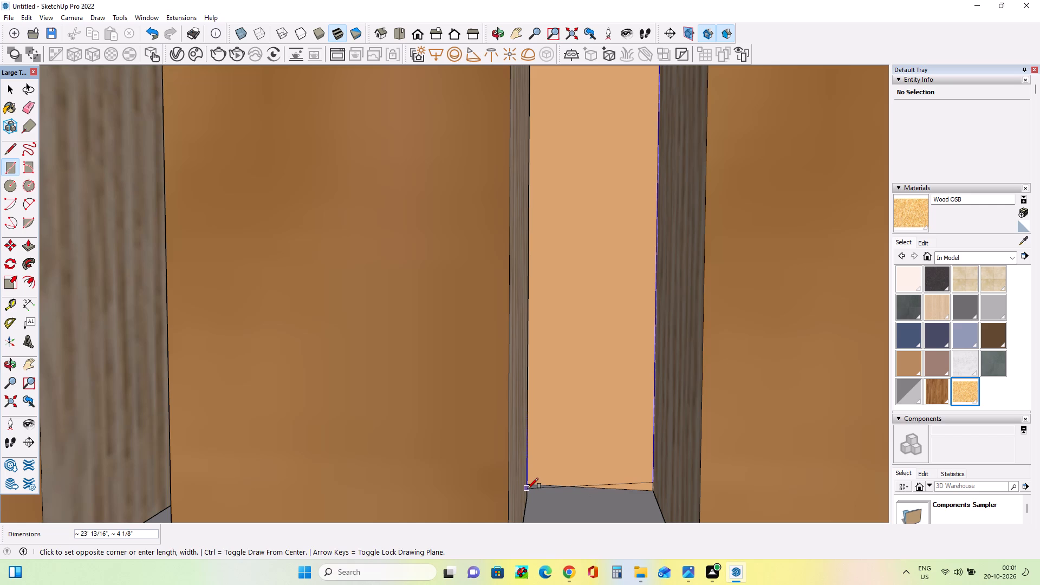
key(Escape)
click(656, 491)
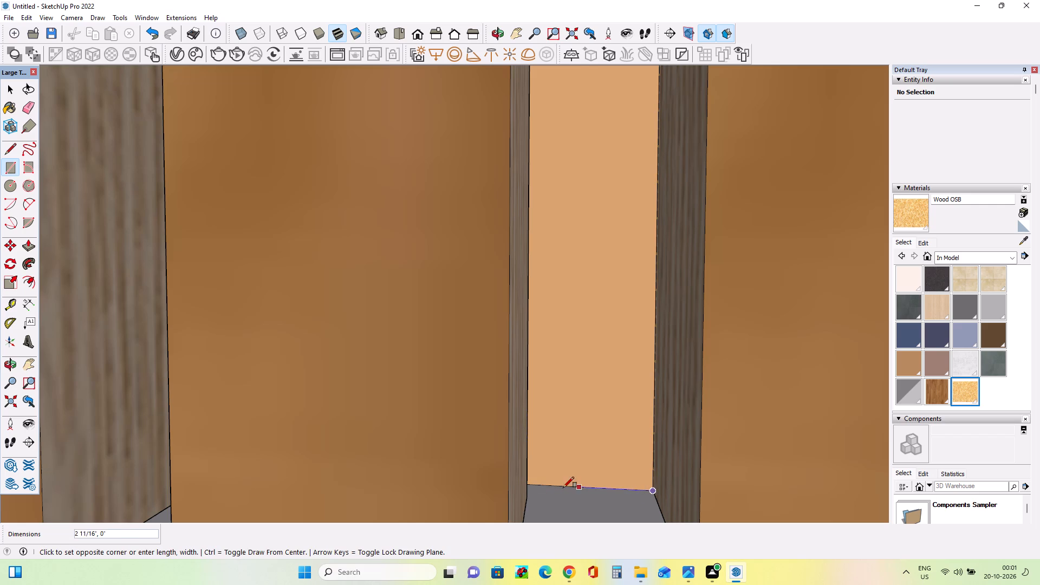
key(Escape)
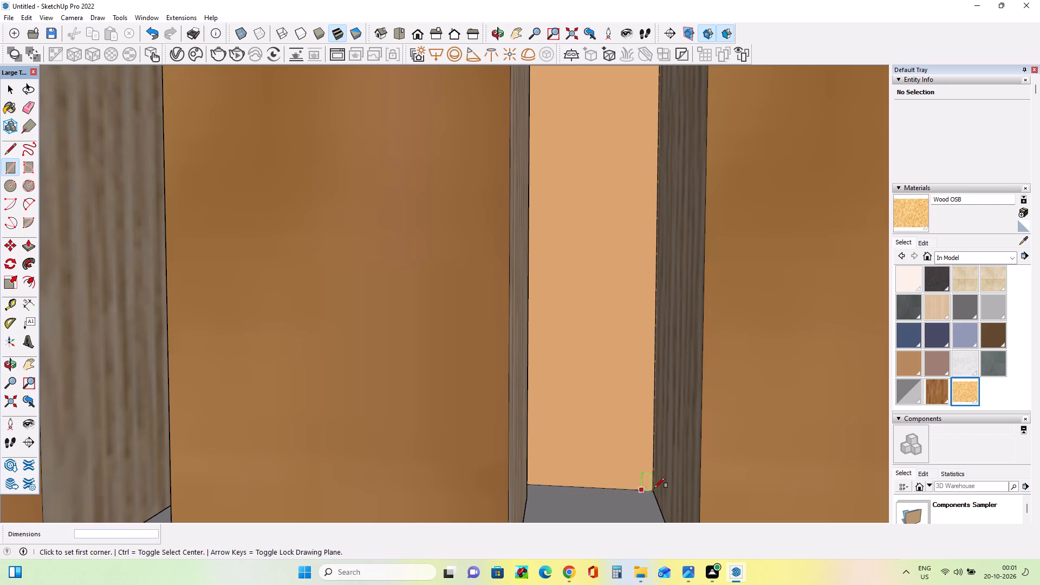
Draw a rectangle about 3 15/16" wide and 23' 1 1/8" high on the backing wall, from the base to the top of that slat gap.
scroll(585, 491, up, 4)
middle_drag(600, 465, 600, 451)
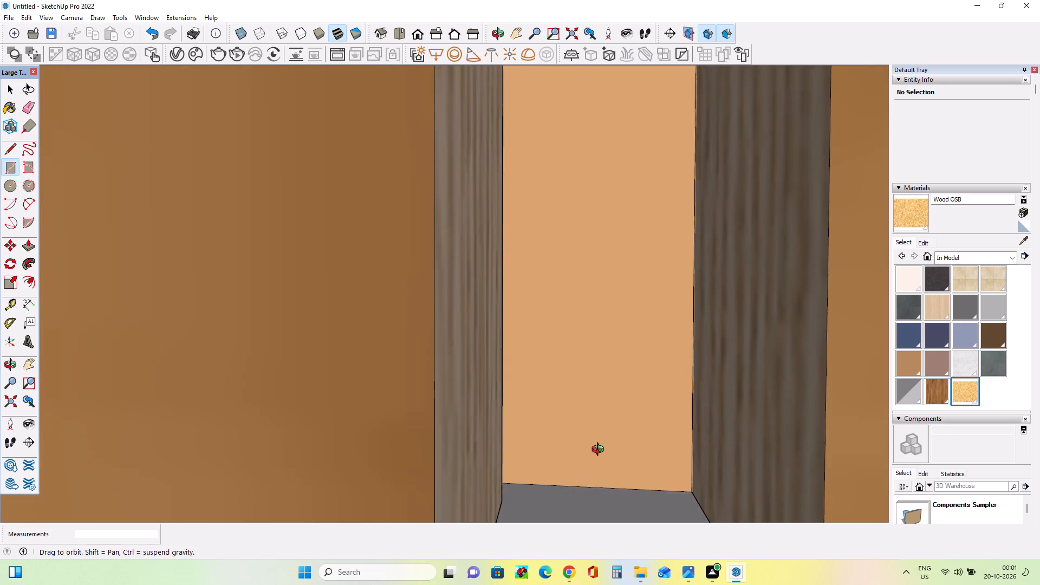
middle_drag(600, 451, 609, 450)
click(688, 491)
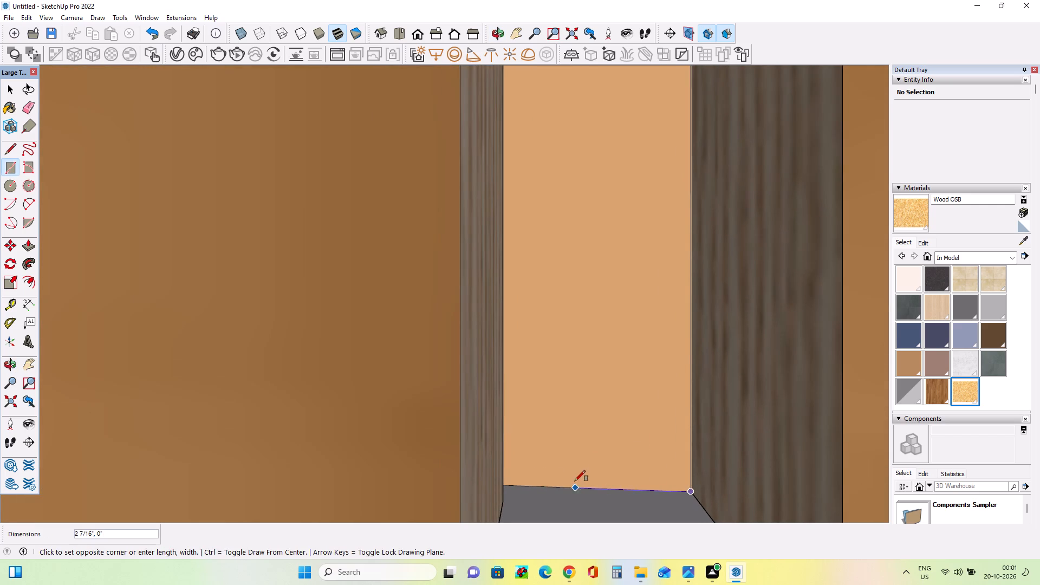
middle_drag(575, 480, 513, 491)
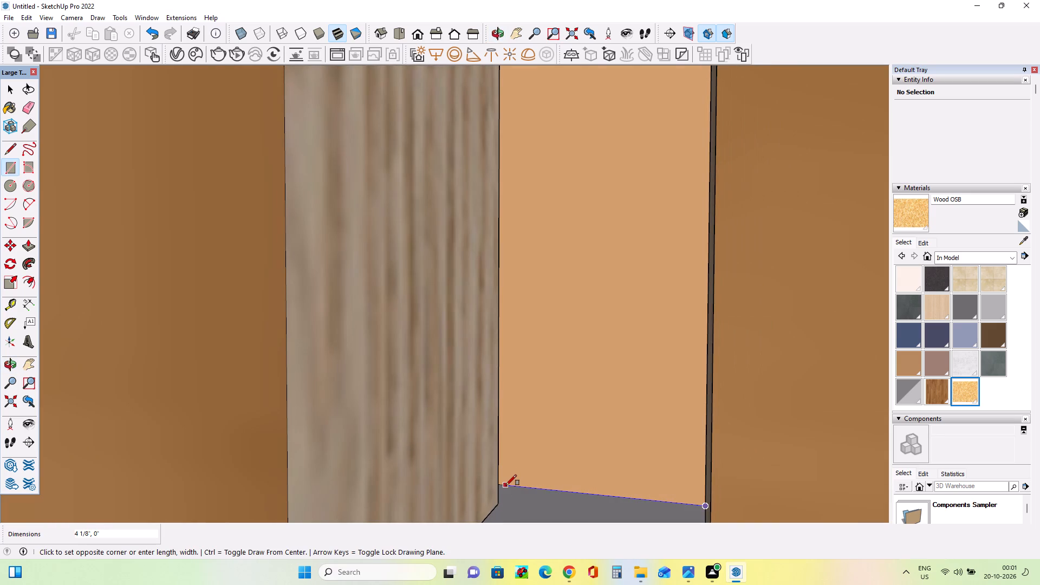
click(506, 485)
scroll(492, 318, down, 7)
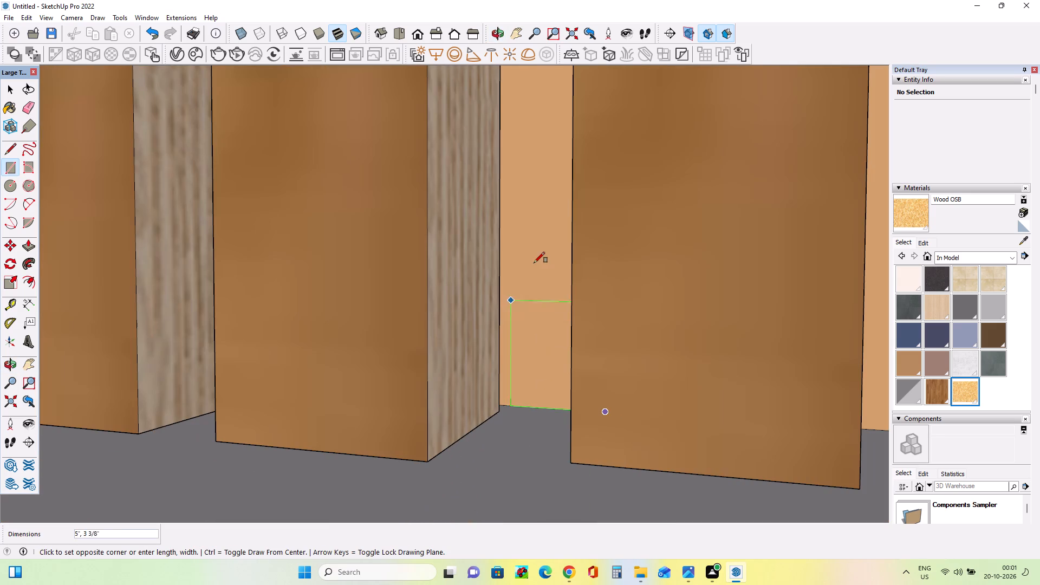
scroll(494, 227, down, 19)
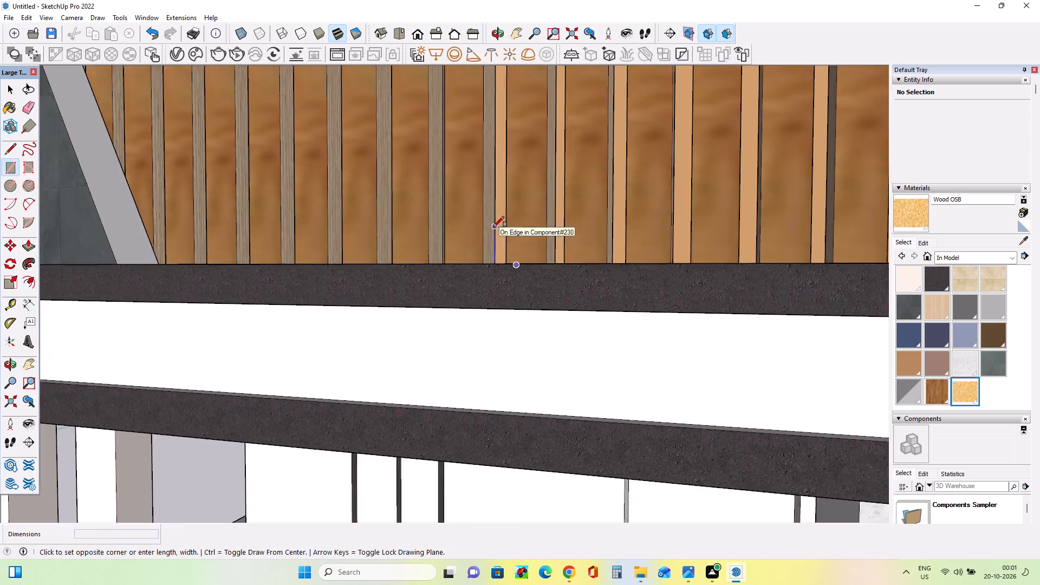
scroll(493, 227, down, 20)
scroll(493, 227, down, 6)
scroll(490, 79, up, 2)
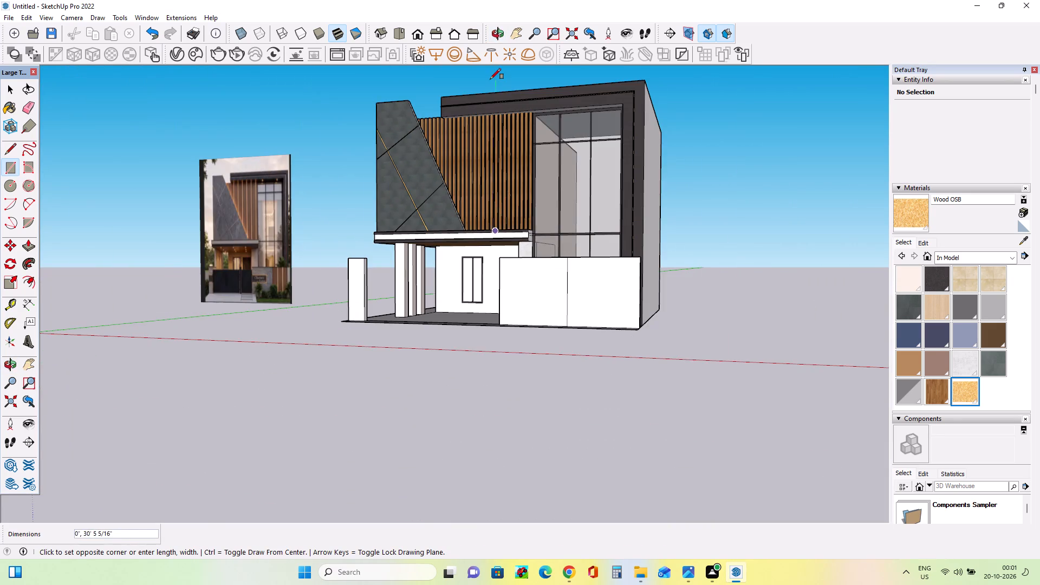
scroll(490, 79, up, 12)
scroll(499, 144, down, 1)
scroll(499, 144, up, 2)
scroll(504, 157, down, 1)
scroll(504, 157, up, 8)
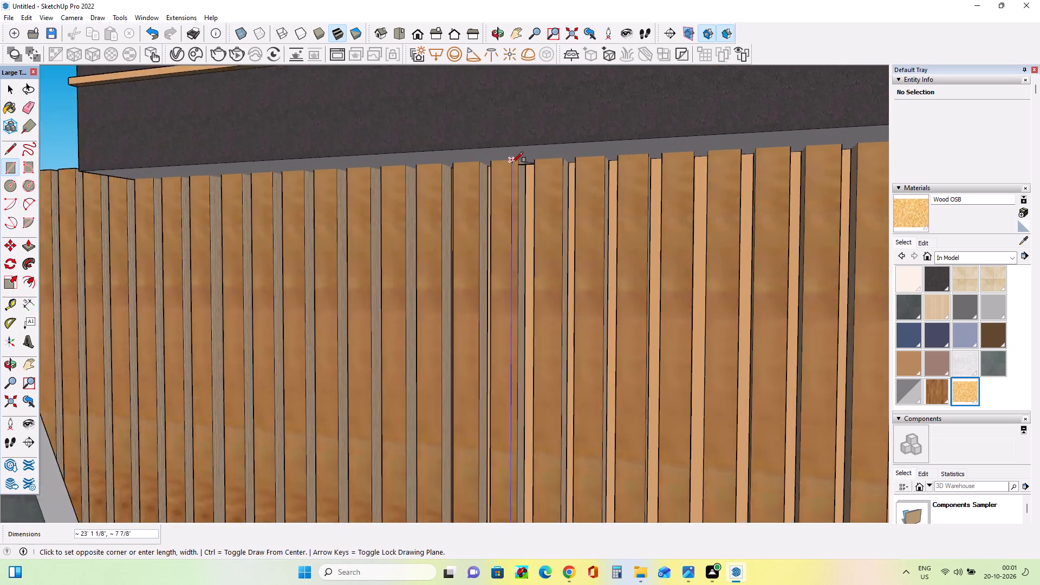
scroll(512, 162, up, 15)
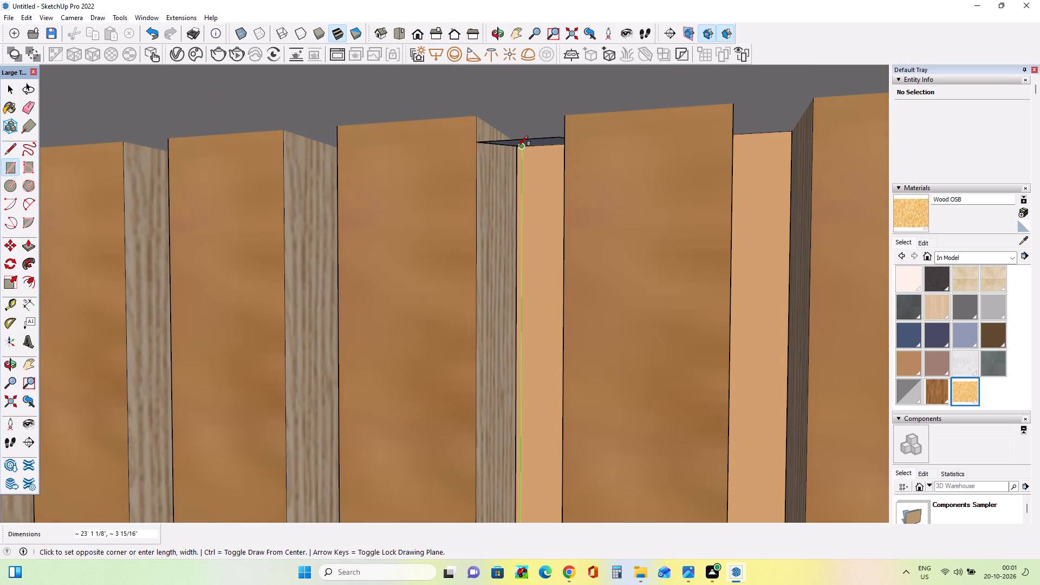
click(524, 148)
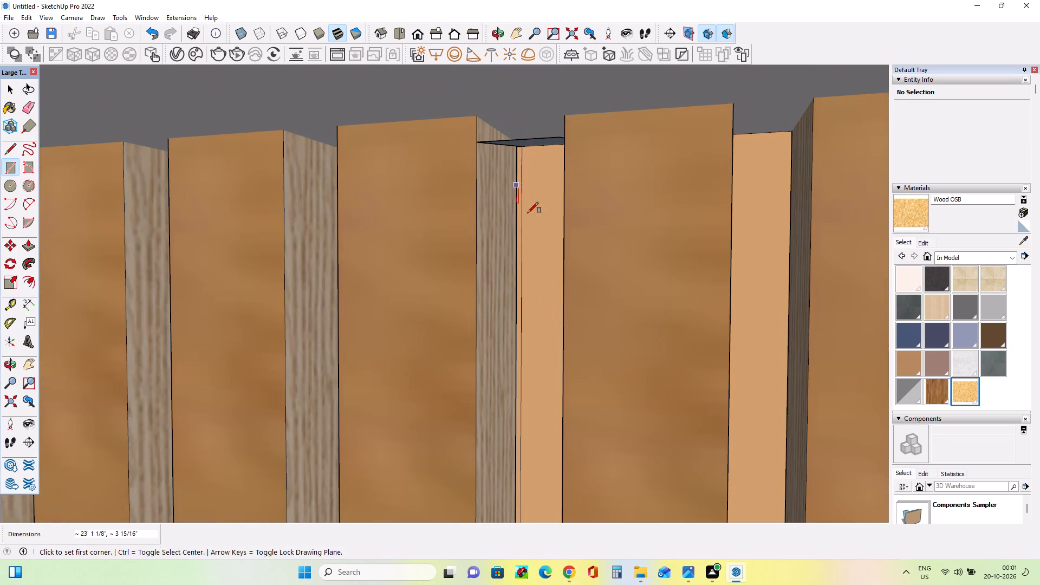
Push/Pull the tall rectangle in the slat gap outward about 3' 6 15/16" to form a vertical light strip.
middle_drag(537, 218, 594, 219)
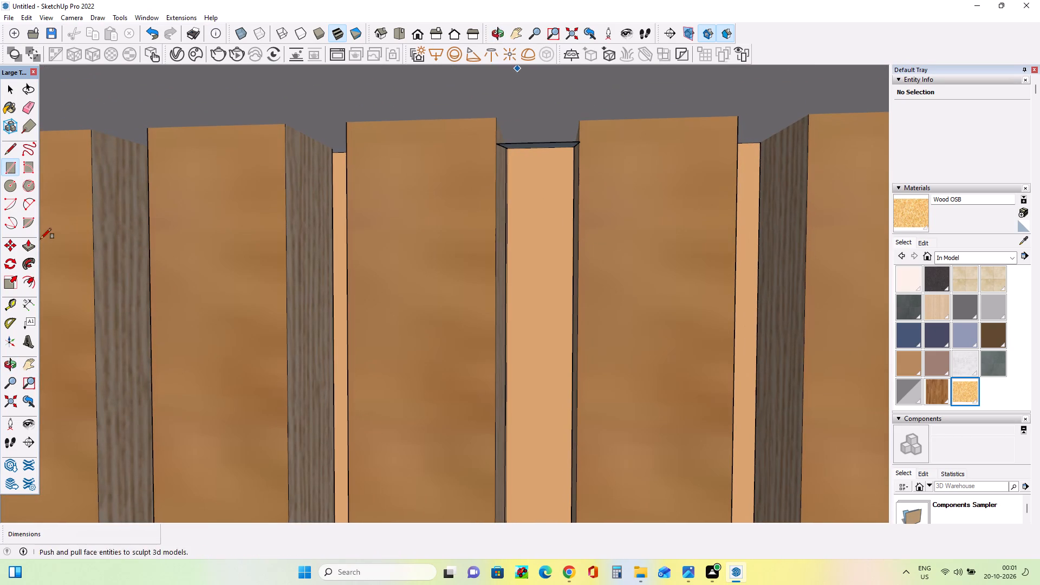
click(29, 246)
click(530, 269)
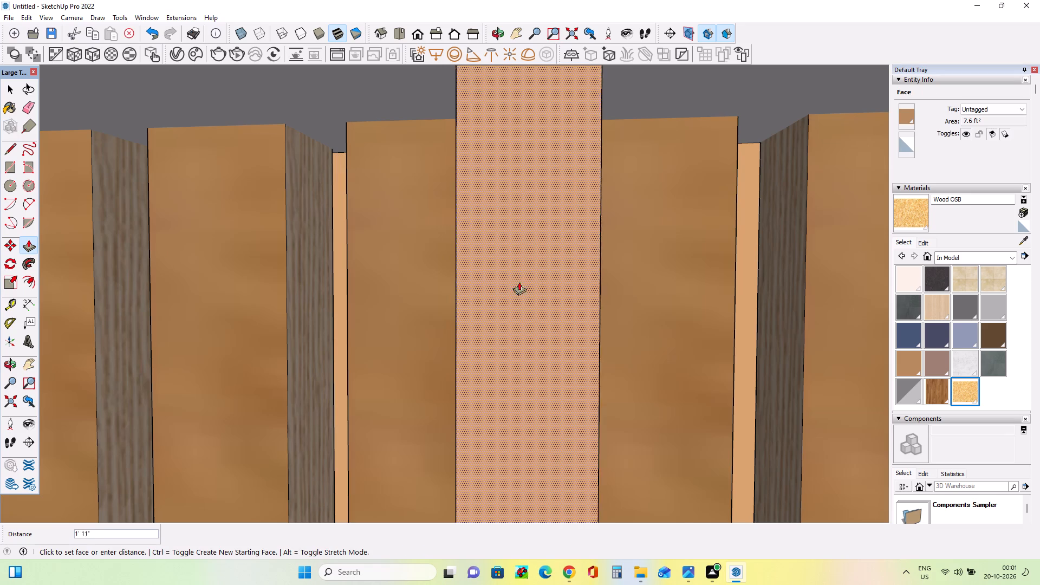
scroll(522, 272, down, 20)
scroll(522, 272, down, 5)
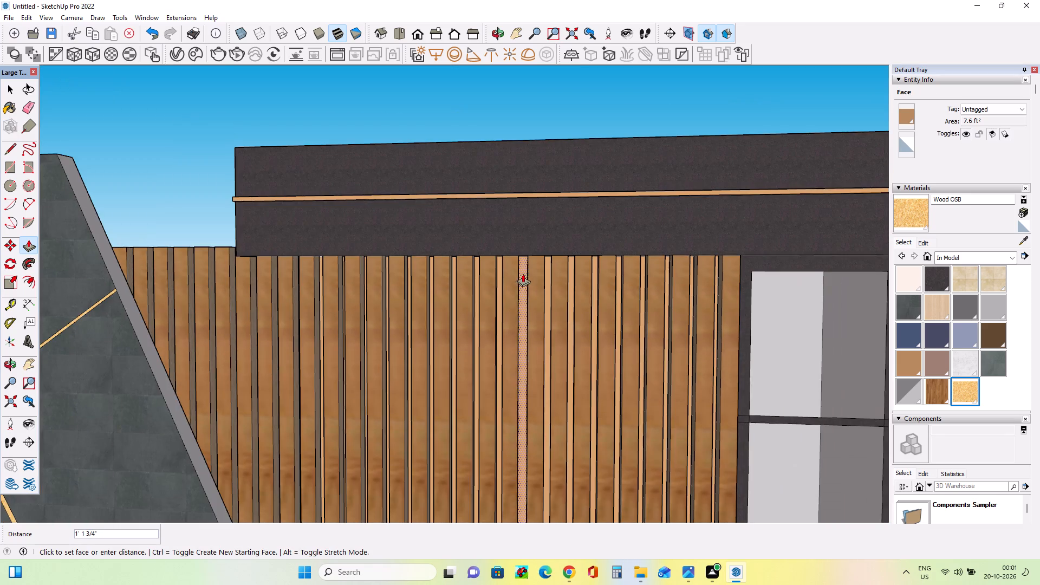
middle_drag(525, 279, 526, 287)
click(523, 289)
scroll(535, 317, down, 4)
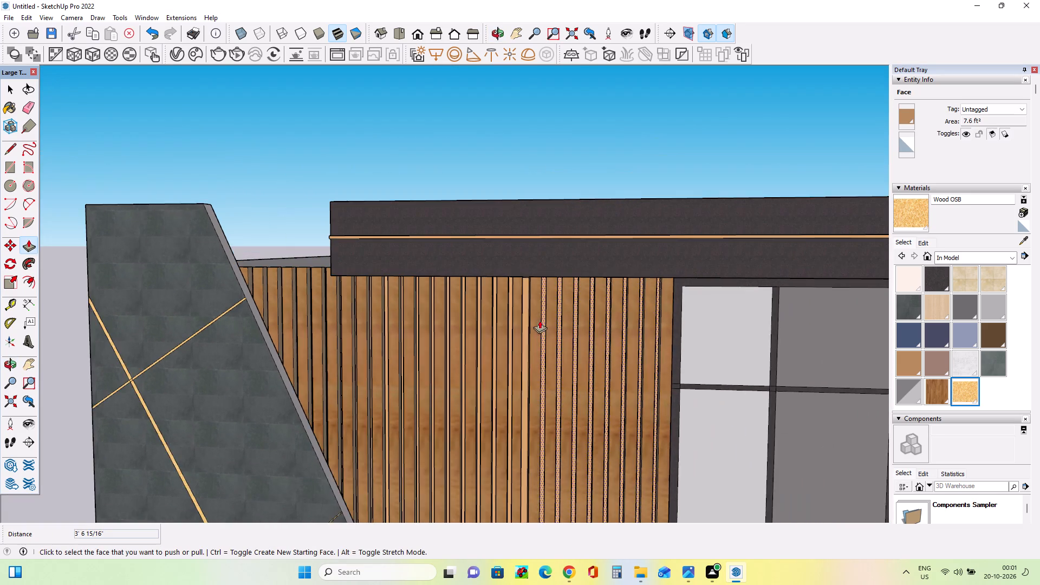
Push the strip's front face back toward the slats by about 1' 11 3/16".
middle_drag(579, 327, 614, 315)
click(903, 209)
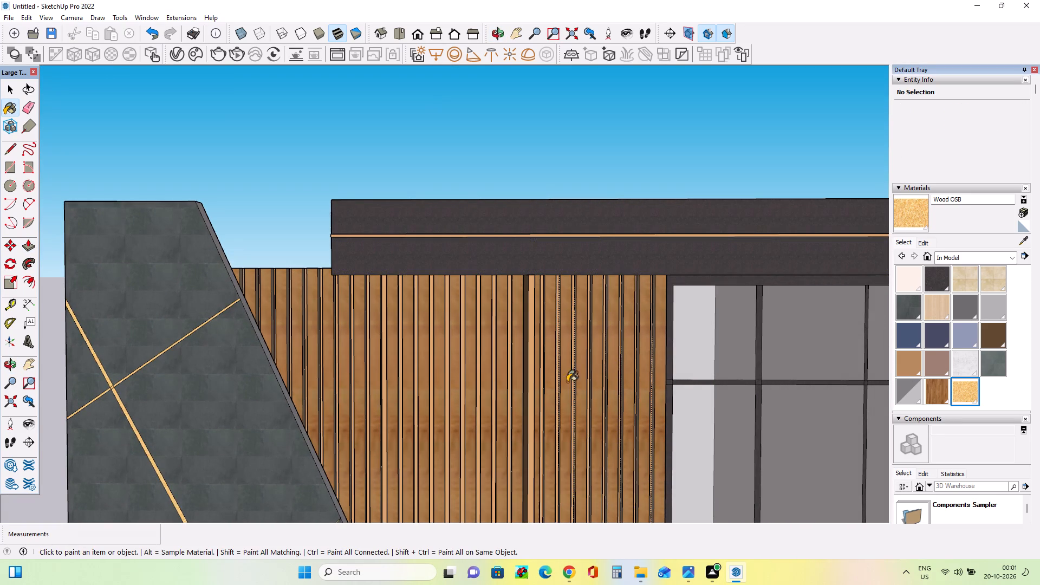
scroll(531, 358, up, 2)
scroll(531, 358, down, 1)
middle_drag(513, 368, 608, 404)
middle_drag(541, 381, 528, 383)
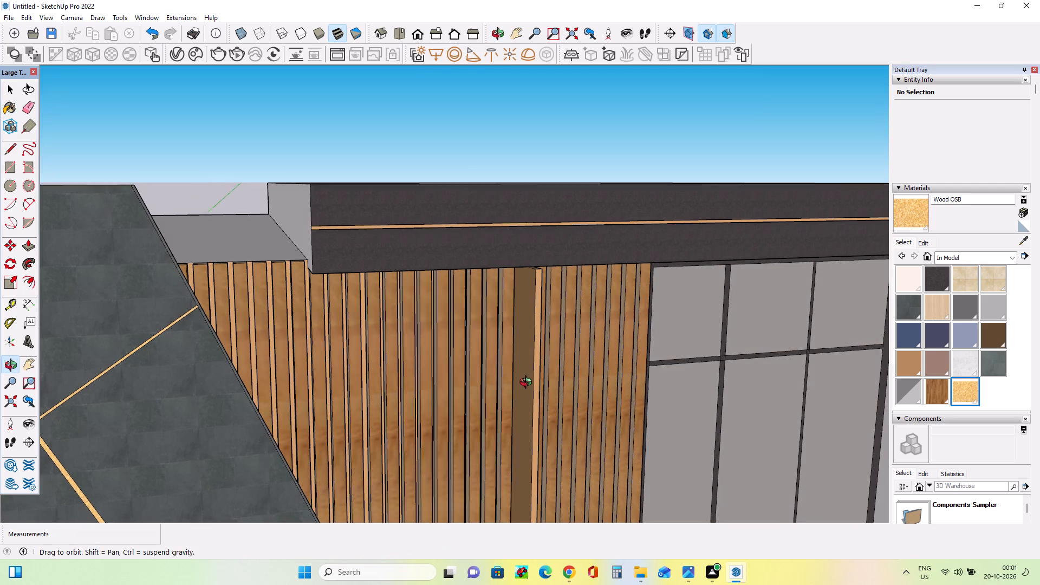
middle_drag(528, 383, 528, 386)
click(24, 244)
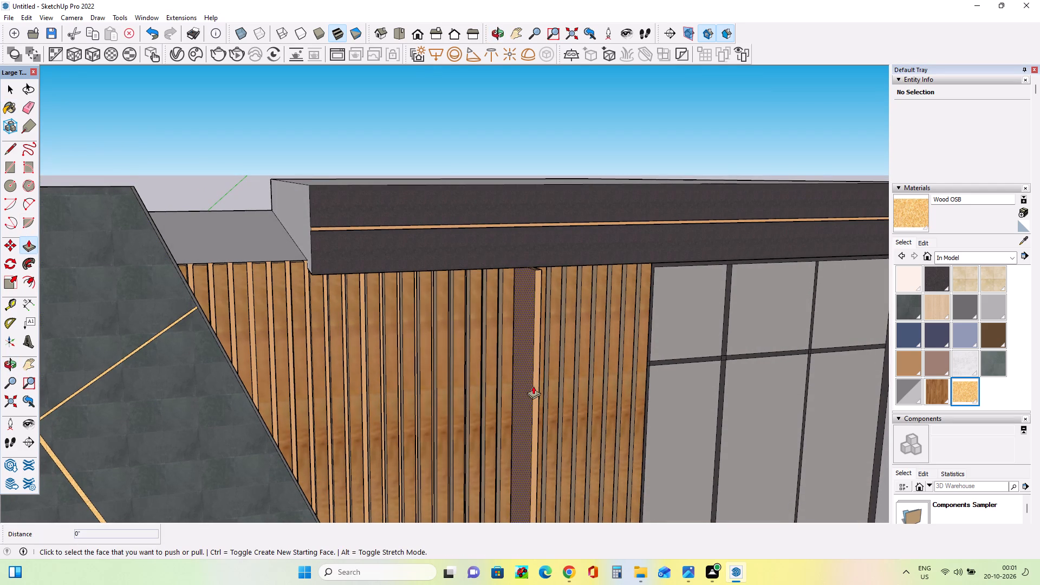
click(534, 387)
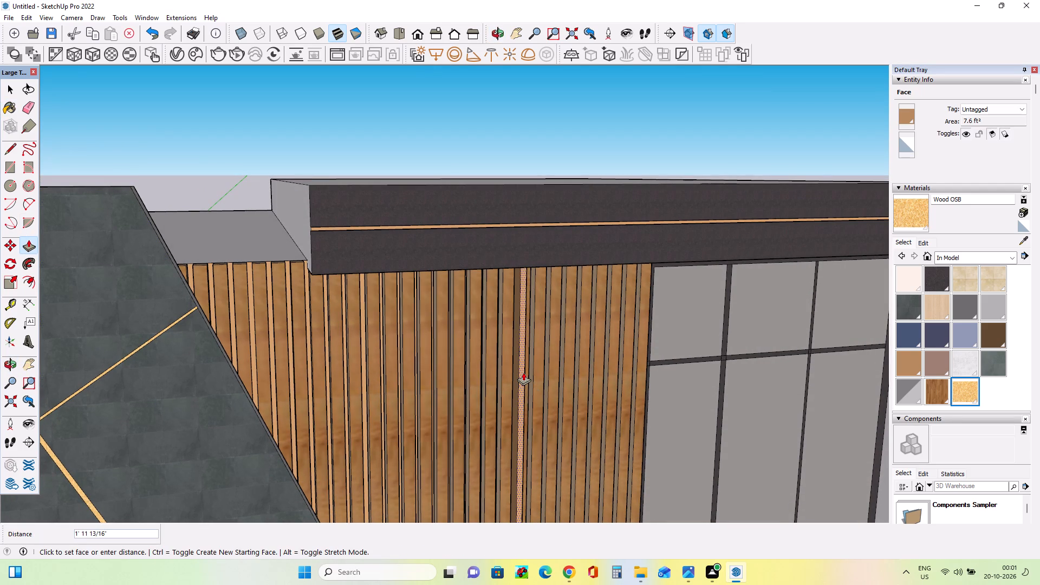
click(523, 372)
middle_drag(584, 393, 379, 370)
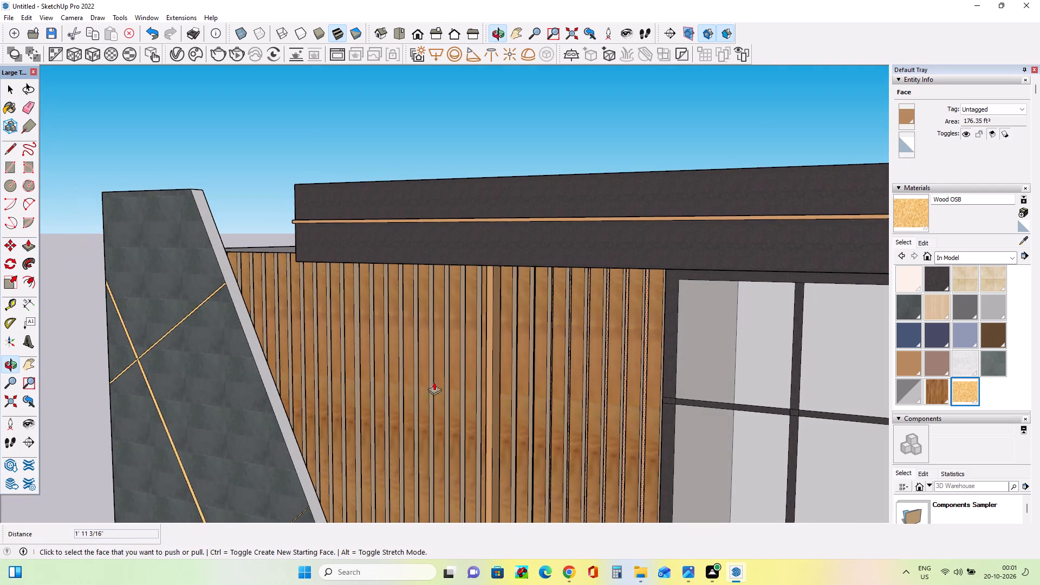
click(491, 432)
click(494, 429)
Paint the front and side faces of the vertical strip between the slats with Wood OSB.
middle_drag(478, 433, 696, 444)
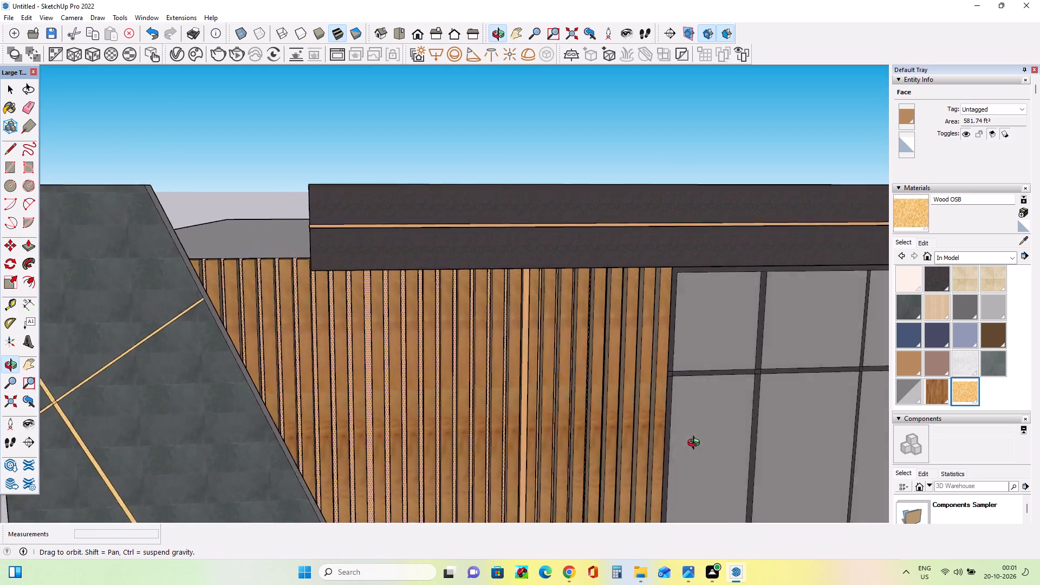
middle_drag(696, 444, 700, 441)
click(917, 208)
scroll(495, 376, up, 2)
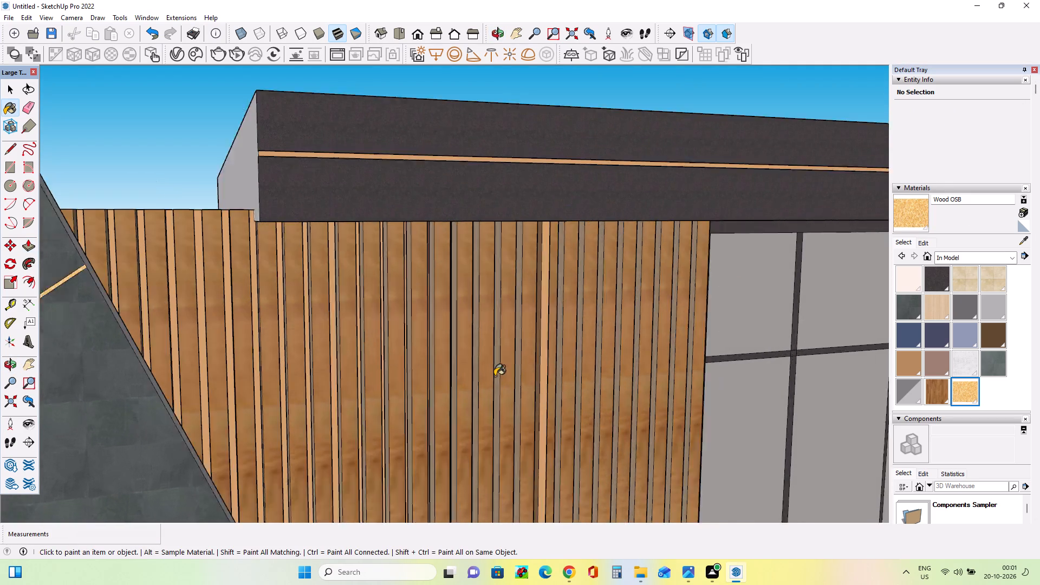
scroll(495, 376, up, 4)
click(549, 381)
middle_drag(535, 398, 573, 404)
click(549, 400)
click(548, 408)
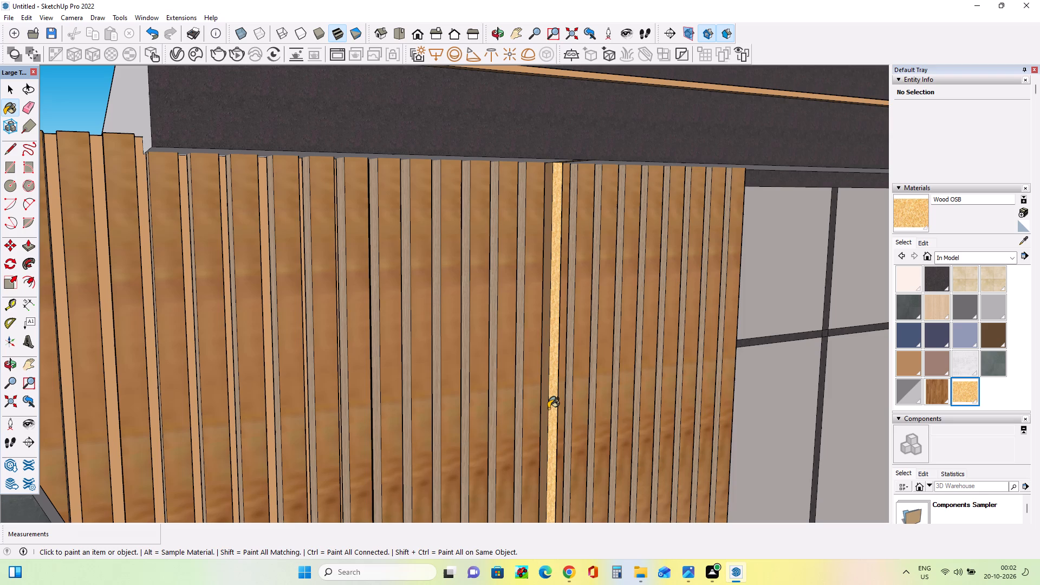
click(547, 402)
middle_drag(588, 409, 263, 409)
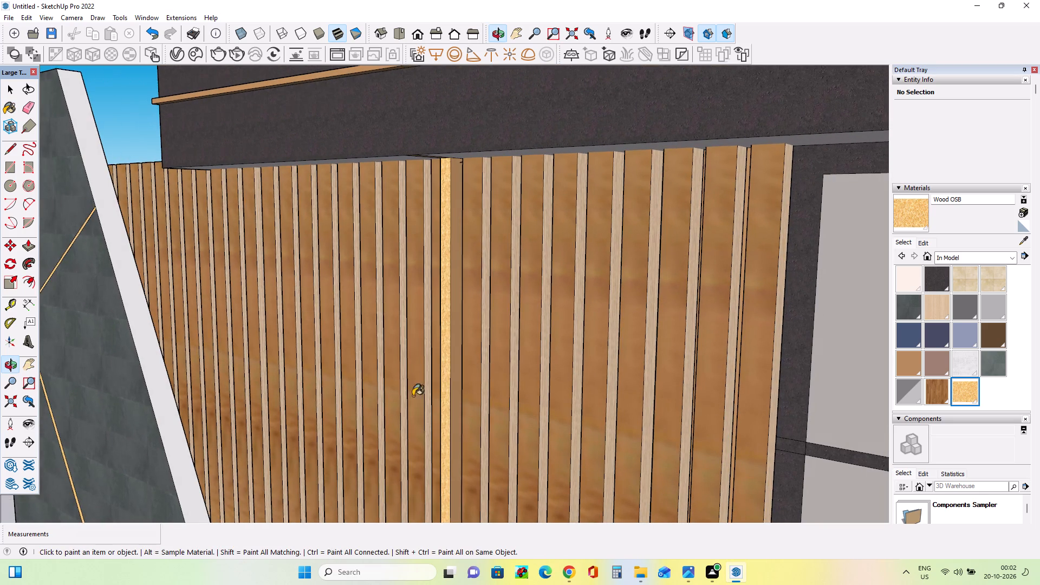
click(455, 396)
Compare the painted strip and slatted facade with the reference photo beside the house.
middle_drag(442, 402, 540, 379)
scroll(540, 379, down, 7)
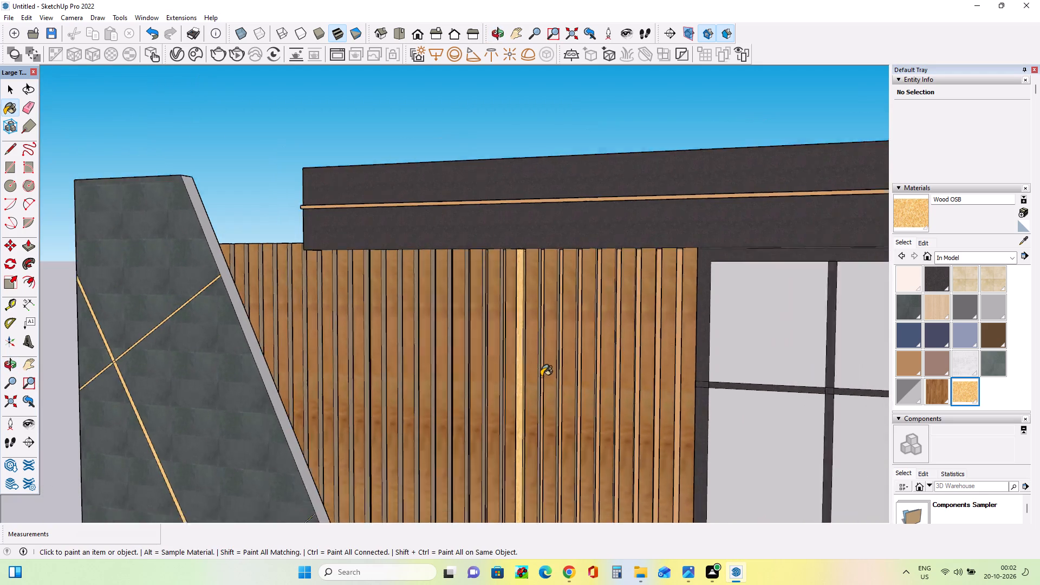
scroll(541, 376, down, 12)
scroll(525, 516, up, 4)
middle_drag(513, 486, 593, 480)
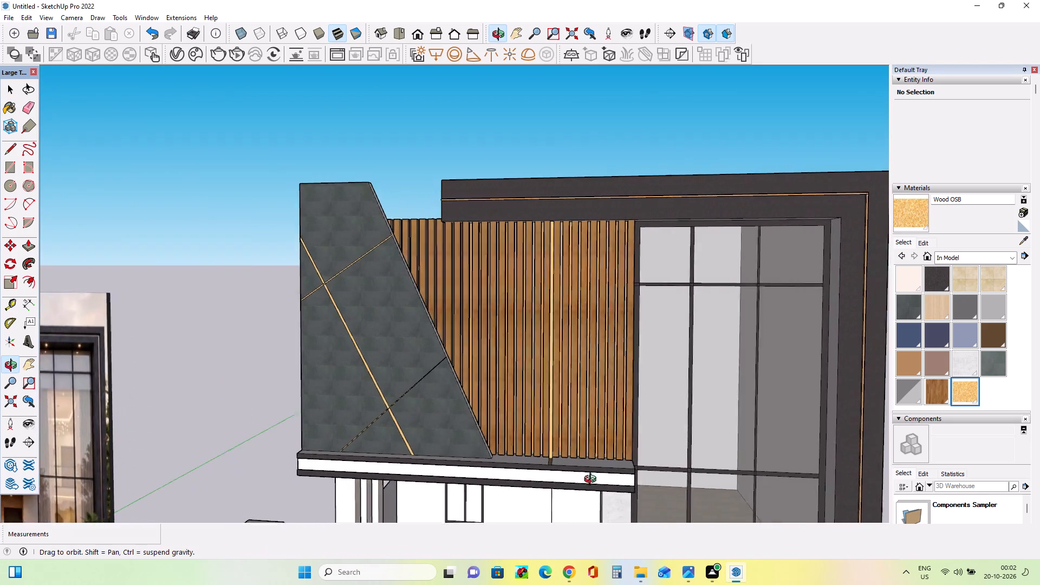
middle_drag(593, 480, 593, 482)
scroll(596, 482, down, 6)
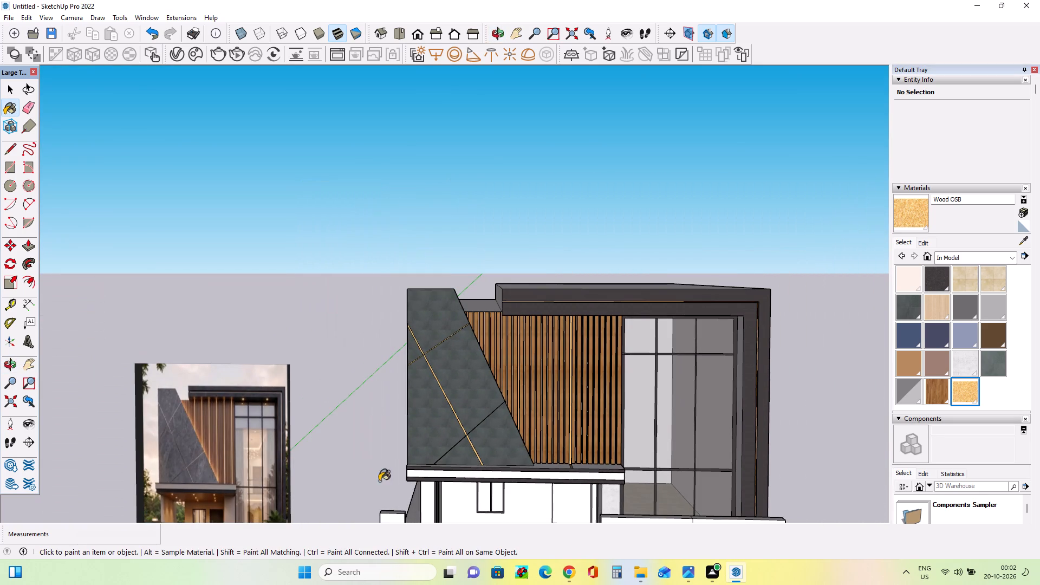
scroll(329, 472, up, 7)
middle_click(292, 440)
scroll(292, 440, down, 7)
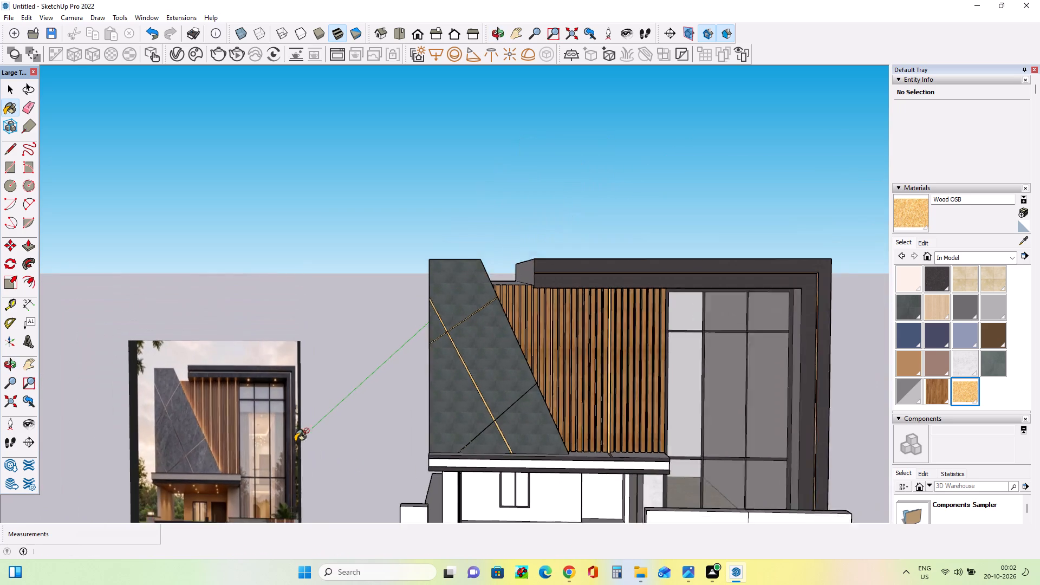
Select the Wood OSB strip's front face, both side faces, its bottom edges and one front vertical edge.
scroll(620, 463, up, 14)
middle_drag(607, 466, 576, 495)
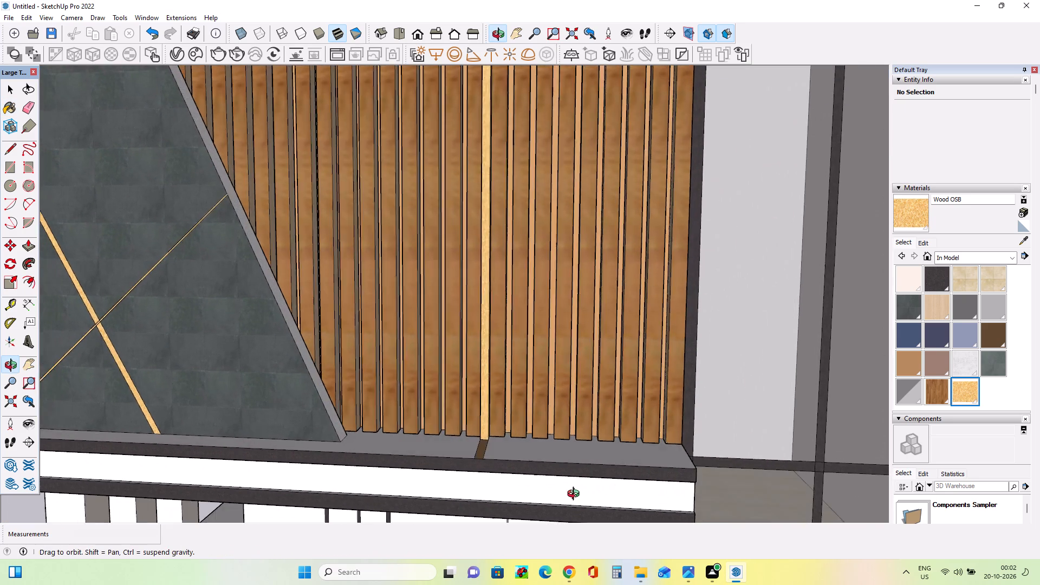
middle_drag(576, 495, 573, 502)
middle_drag(608, 404, 516, 458)
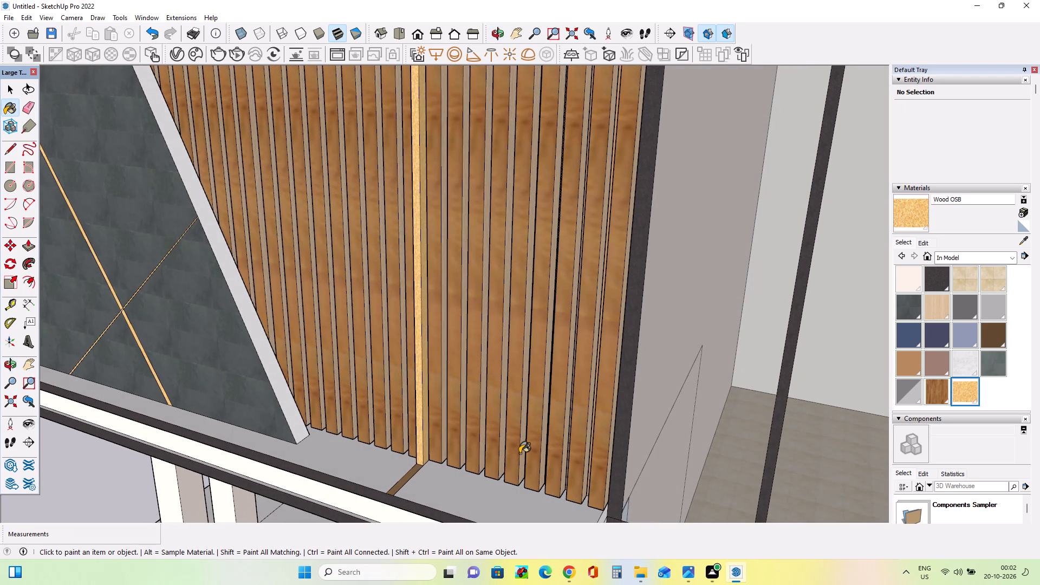
click(10, 93)
scroll(453, 490, up, 10)
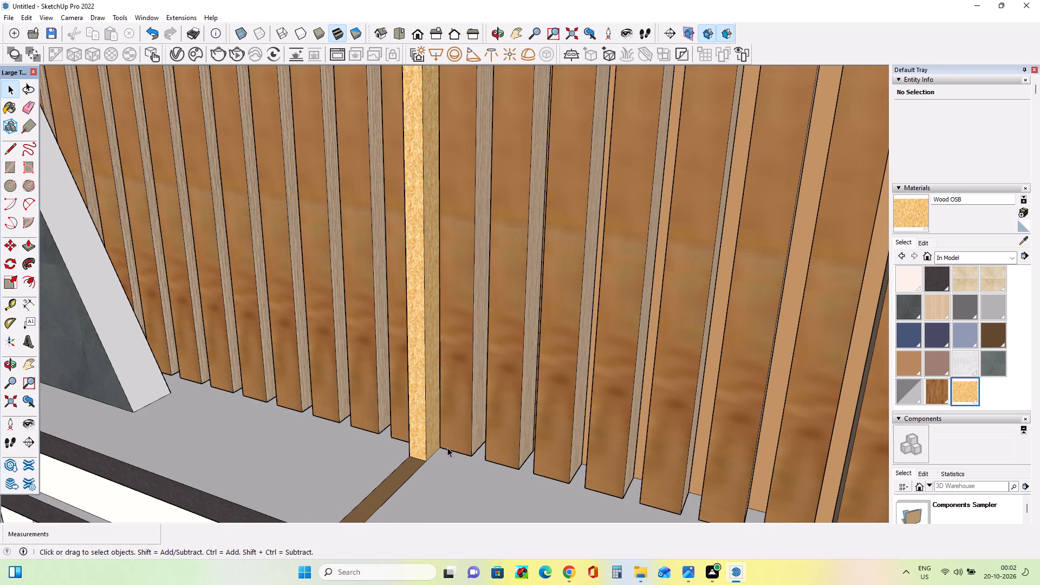
ctrl+click(431, 439)
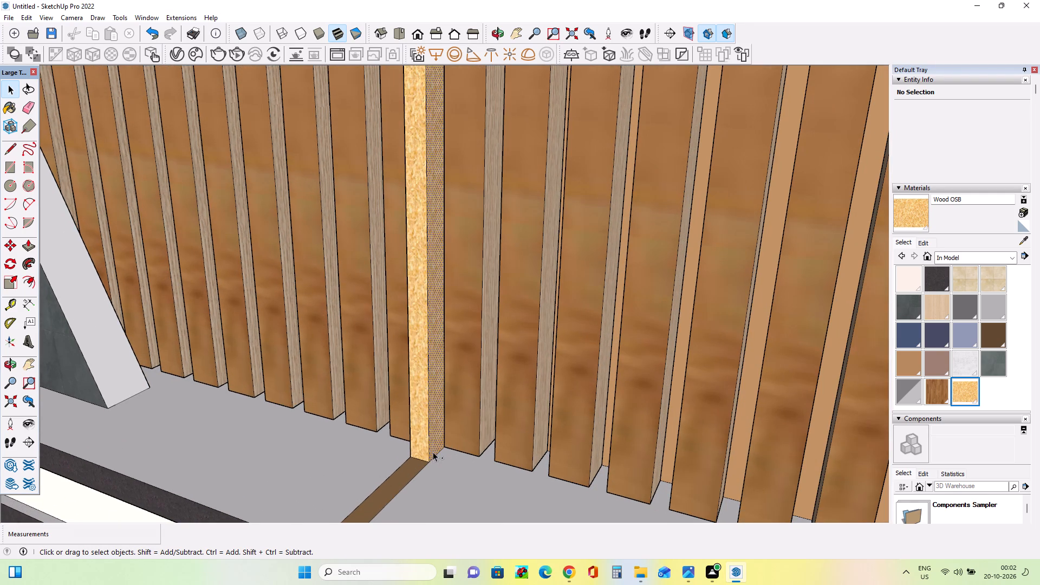
ctrl+click(433, 456)
ctrl+scroll(414, 461, up, 5)
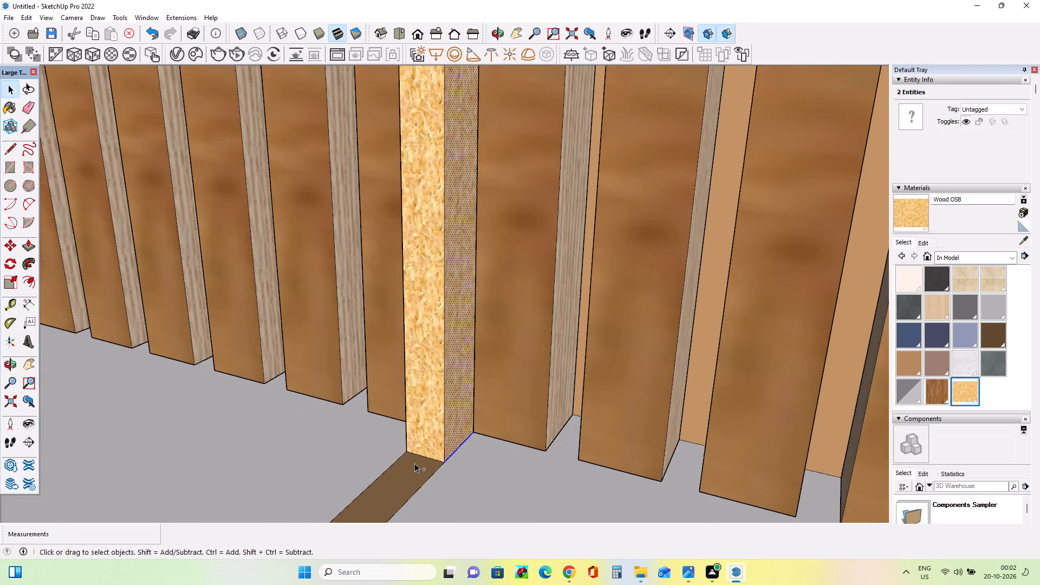
ctrl+scroll(414, 463, up, 4)
ctrl+middle_drag(422, 470, 517, 478)
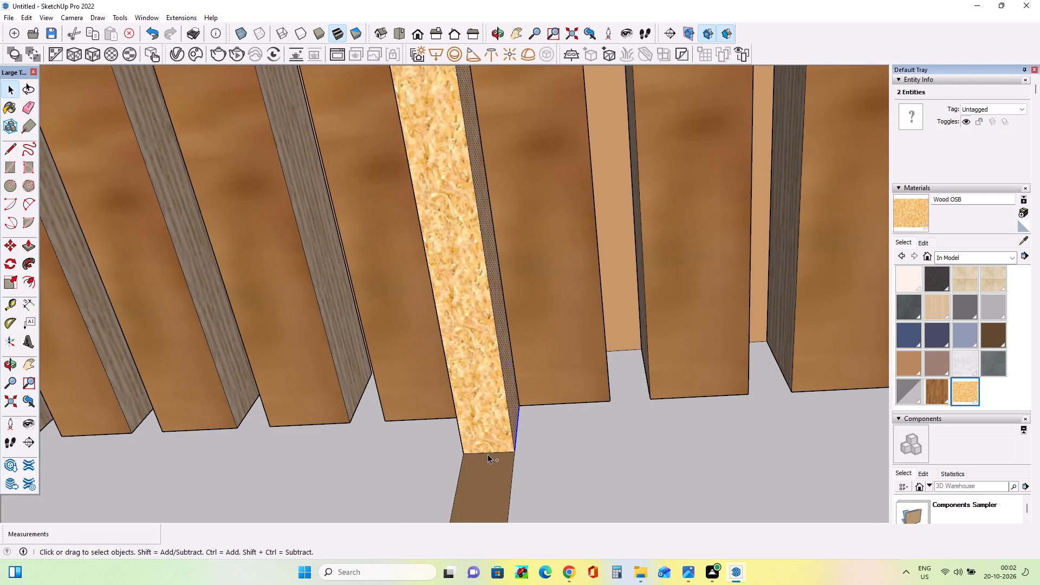
ctrl+click(487, 454)
ctrl+middle_drag(448, 476, 729, 423)
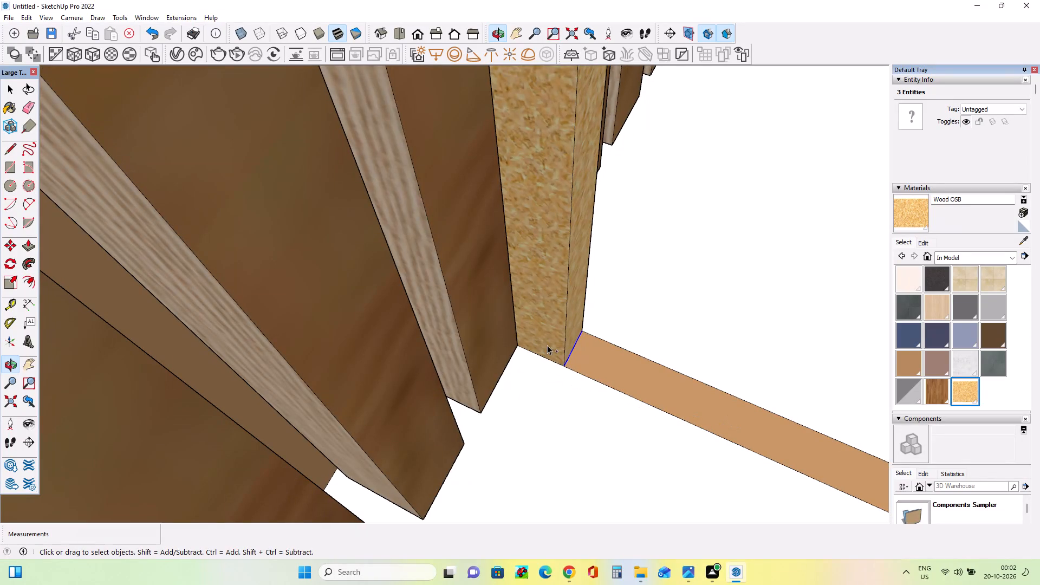
ctrl+click(547, 345)
ctrl+click(554, 363)
ctrl+click(563, 355)
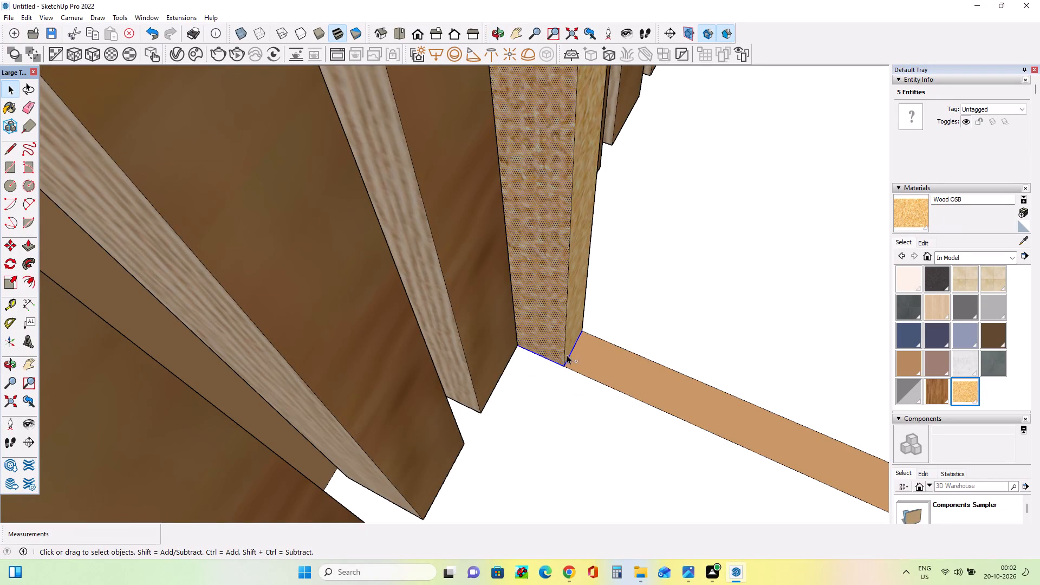
ctrl+click(573, 335)
ctrl+scroll(564, 314, up, 7)
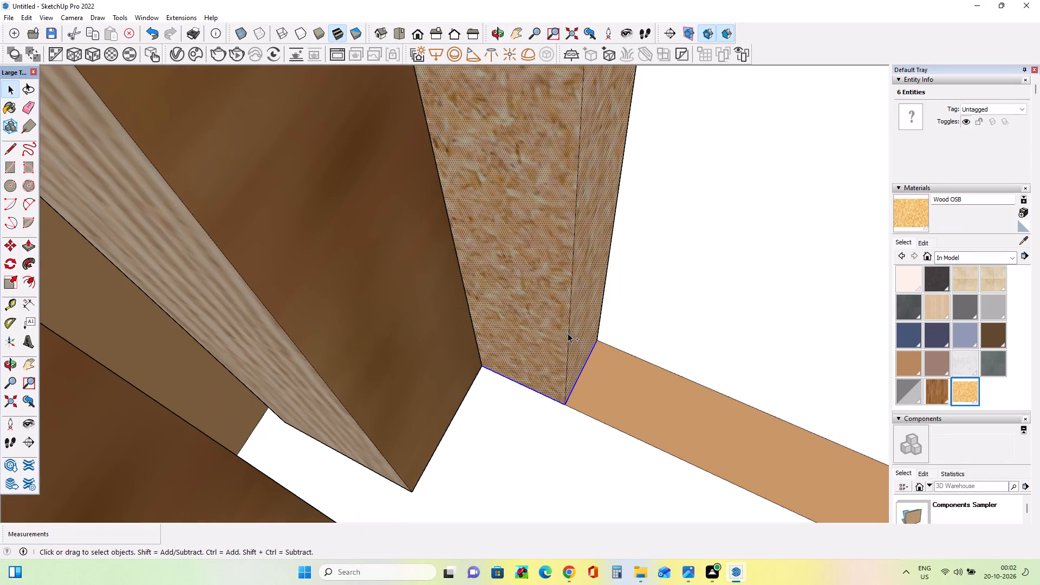
ctrl+click(568, 333)
Add the Wood OSB strip's remaining front vertical edges to the selection, leaving the adjacent wood slats out of it.
ctrl+middle_drag(576, 400, 539, 405)
ctrl+middle_drag(540, 421, 246, 480)
ctrl+click(360, 360)
ctrl+click(383, 377)
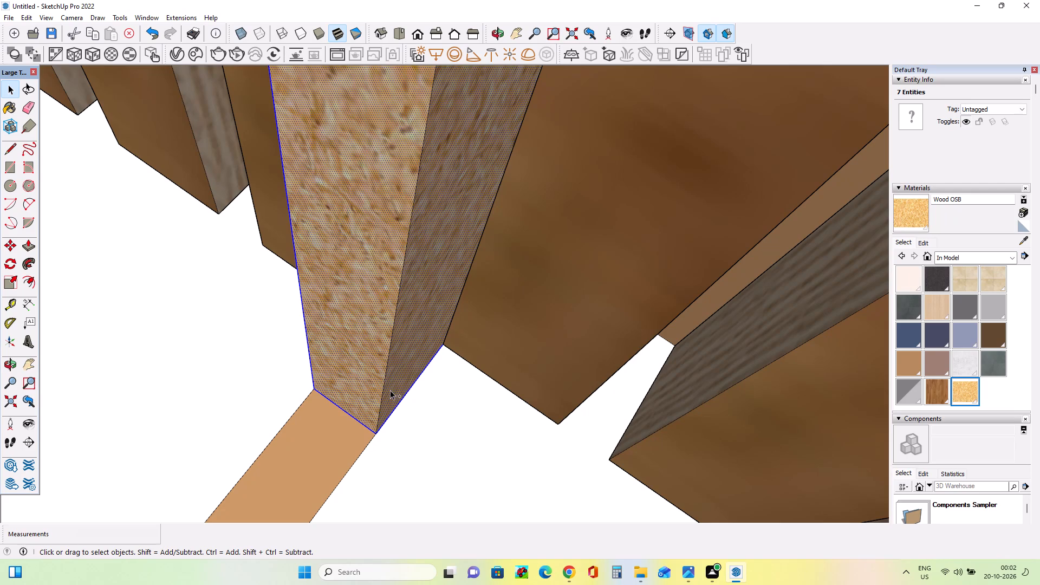
ctrl+click(380, 394)
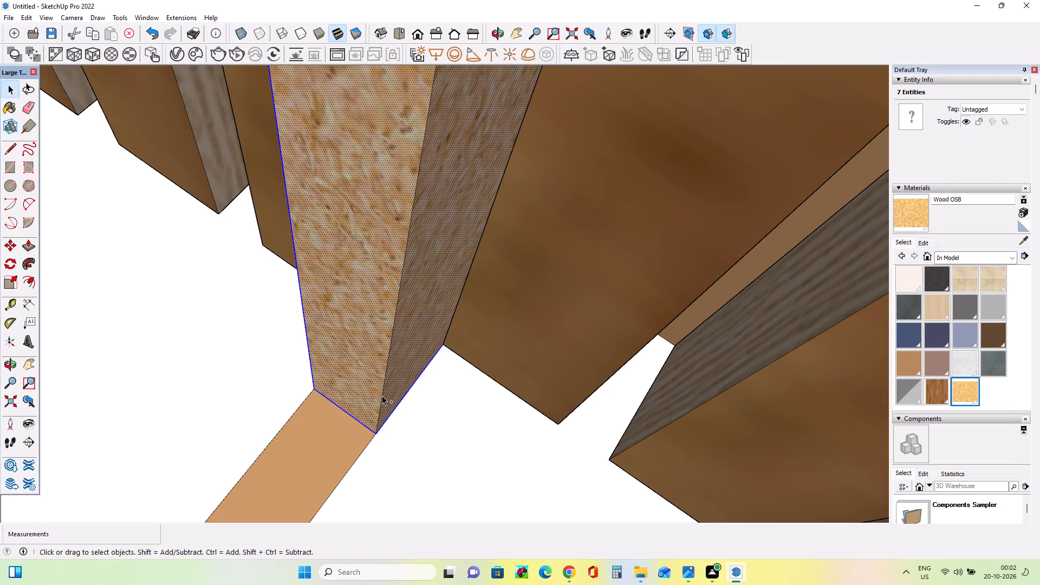
ctrl+click(382, 395)
ctrl+scroll(383, 408, down, 6)
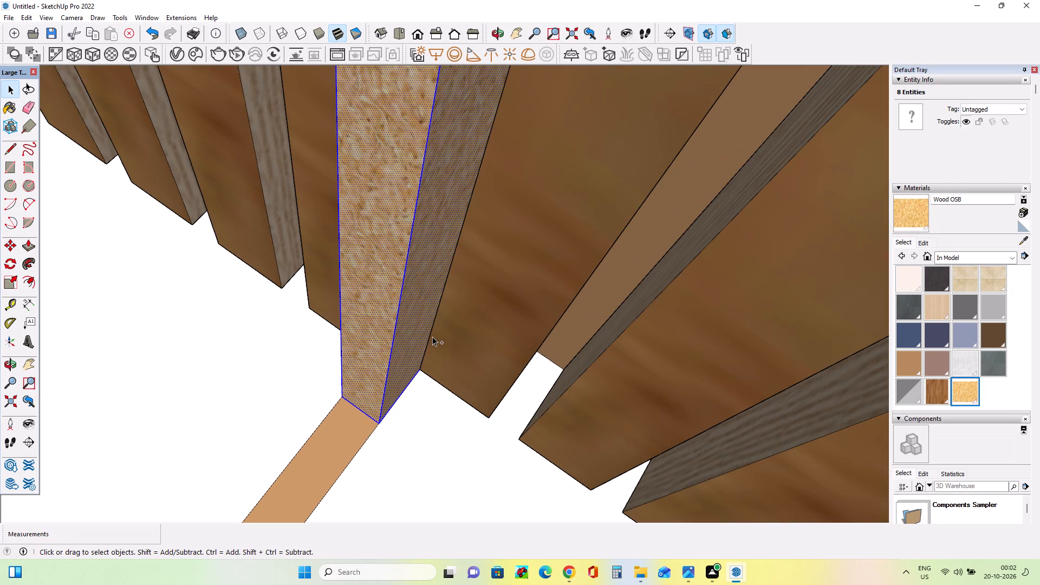
ctrl+click(427, 333)
ctrl+click(431, 333)
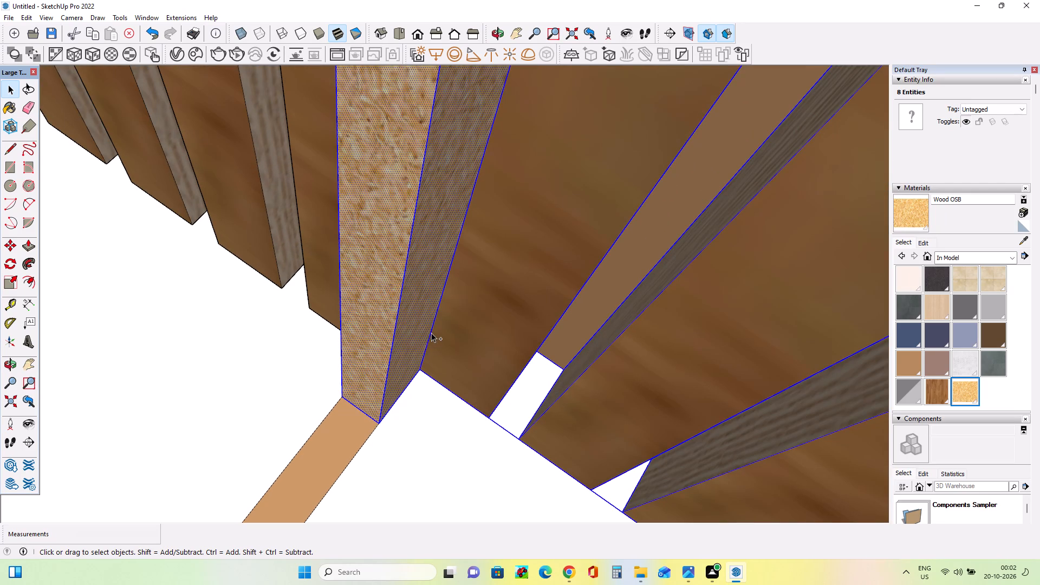
shift+click(461, 345)
ctrl+middle_drag(345, 396, 603, 385)
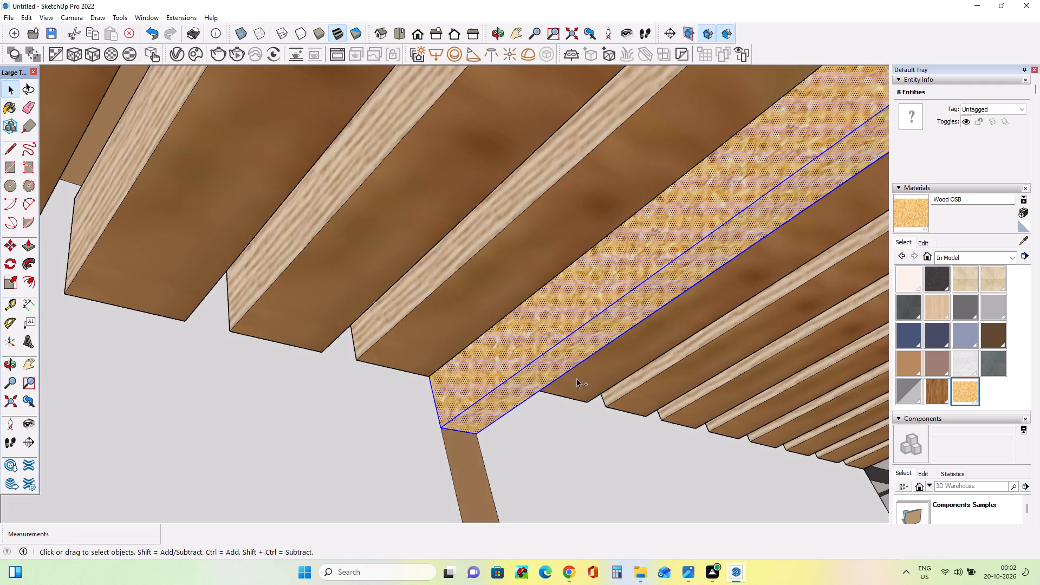
ctrl+click(495, 370)
Copy the selected Wood OSB strip about 5' 4 1/16" along the facade into a slat gap near the glazed window.
ctrl+scroll(399, 419, down, 10)
ctrl+middle_drag(593, 398, 416, 291)
ctrl+scroll(411, 318, down, 2)
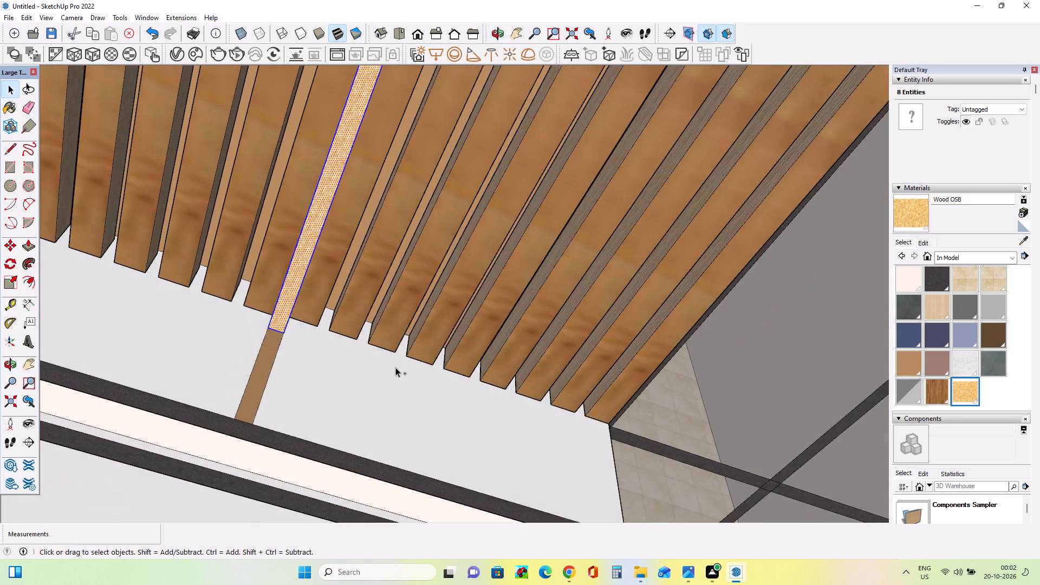
ctrl+scroll(395, 367, down, 4)
ctrl+middle_drag(462, 371, 338, 299)
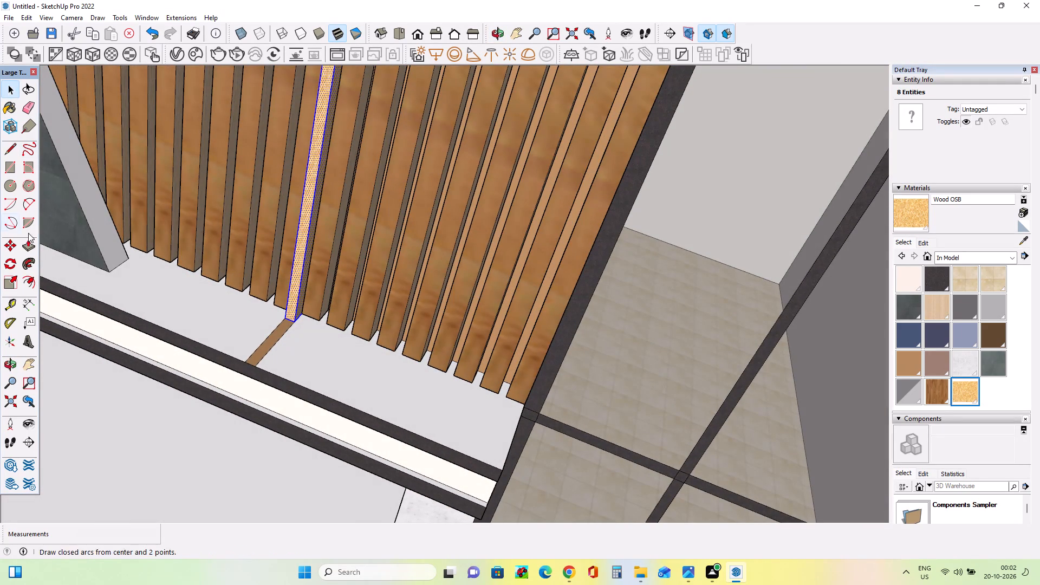
click(6, 246)
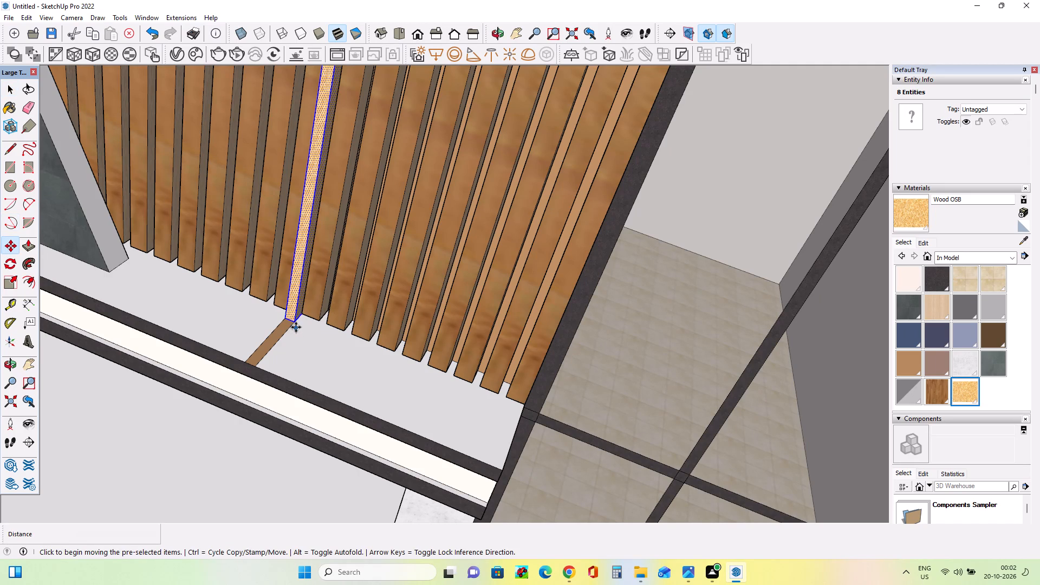
click(296, 327)
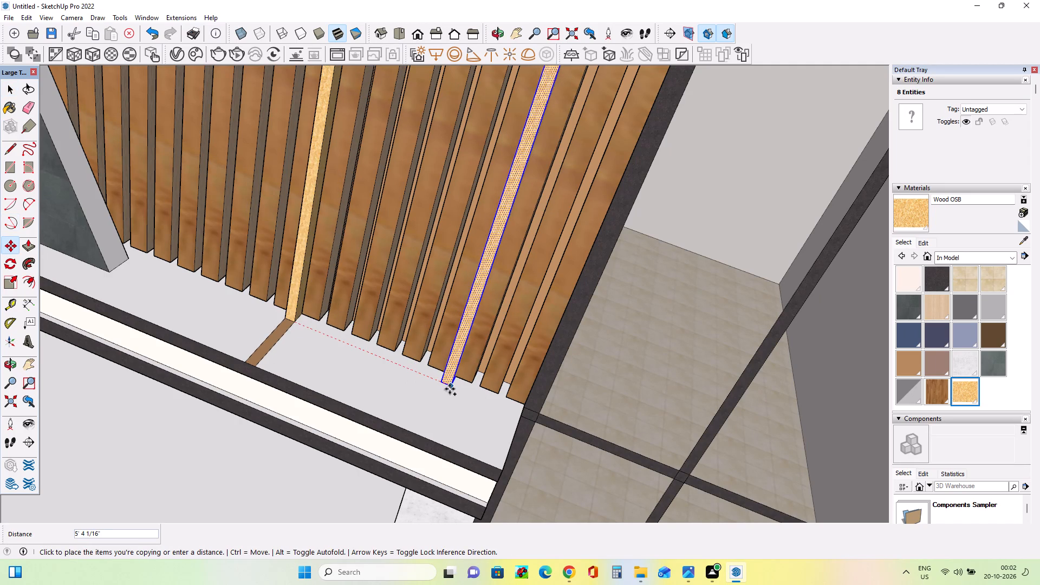
click(451, 388)
Copy the strip into three more slat gaps toward the sloped dark panel, at successive distances of about 2' 9 1/8", 6' 2 7/16" and 2' 4 3/16".
click(451, 388)
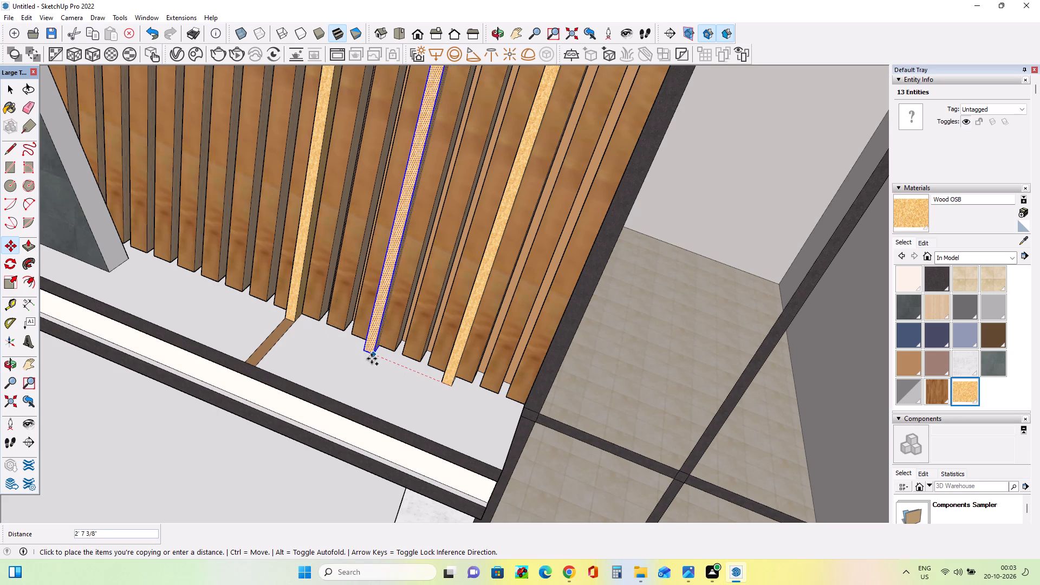
middle_drag(372, 357, 322, 336)
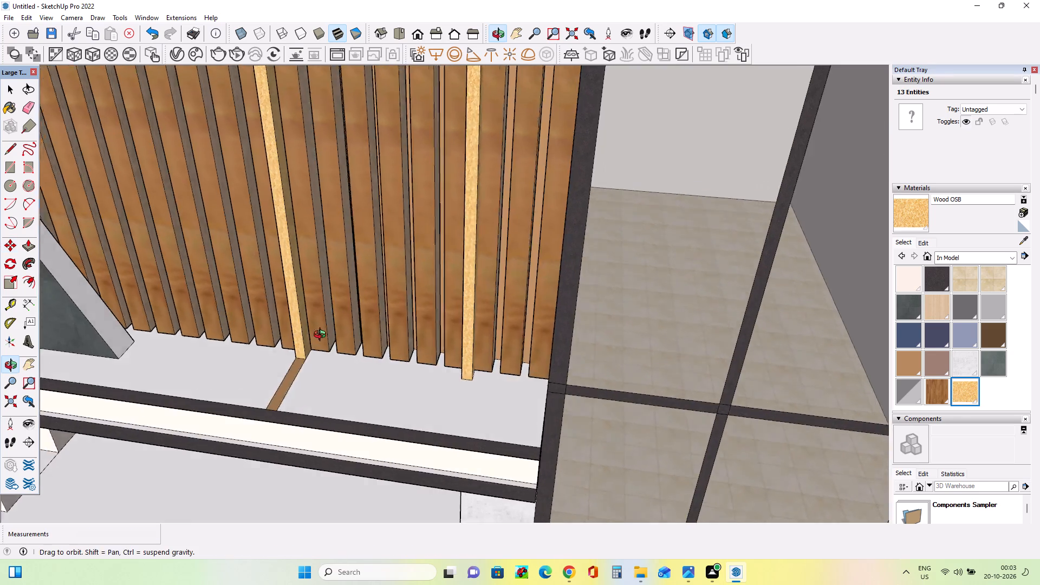
middle_drag(322, 336, 280, 315)
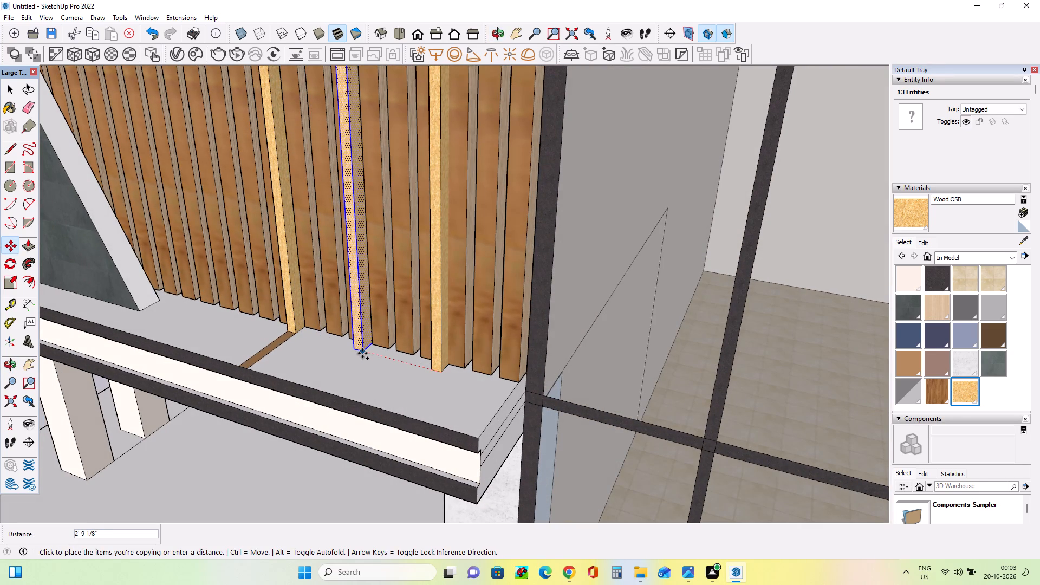
click(362, 353)
click(361, 355)
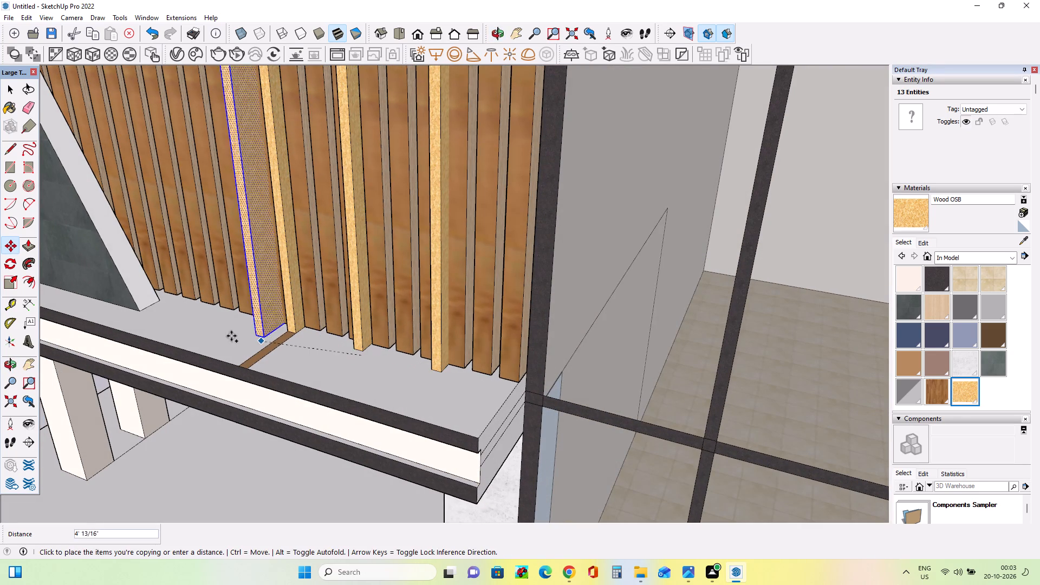
click(208, 316)
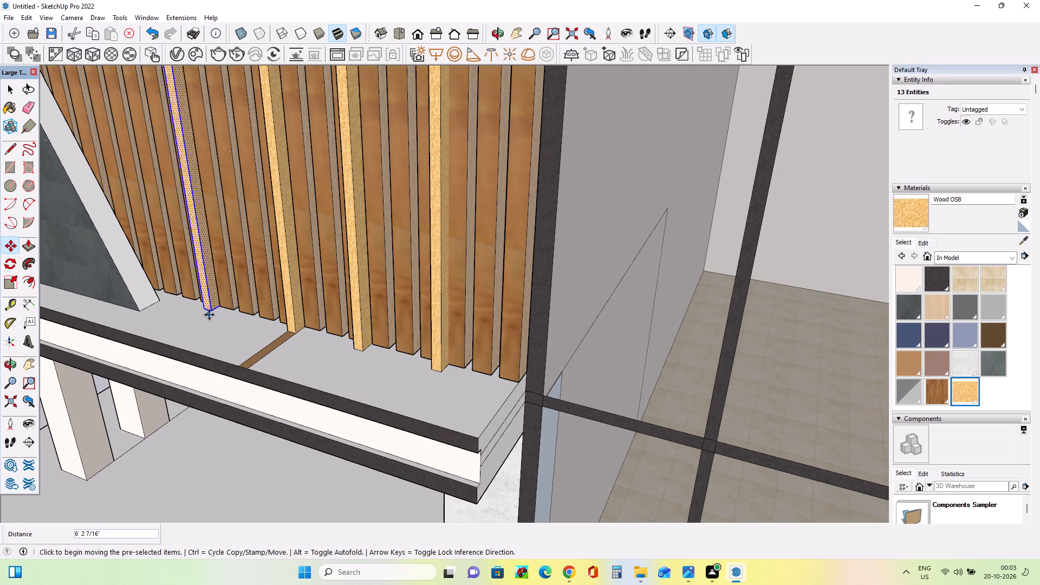
click(209, 315)
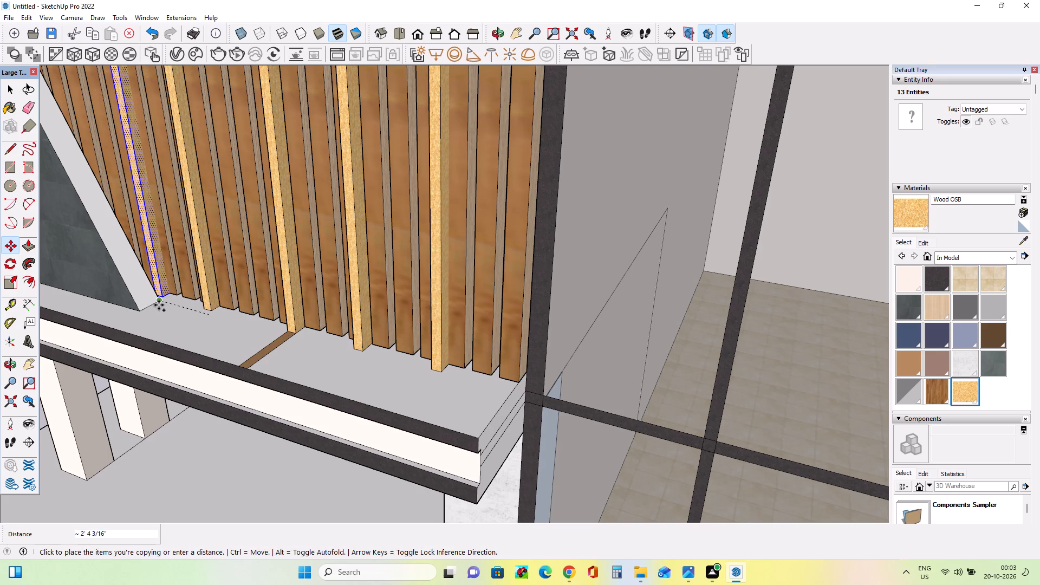
click(159, 303)
Move the newest strip copy about 3 3/16" toward the sloped dark panel to adjust its place between the slats.
middle_drag(201, 355, 297, 380)
scroll(297, 380, down, 7)
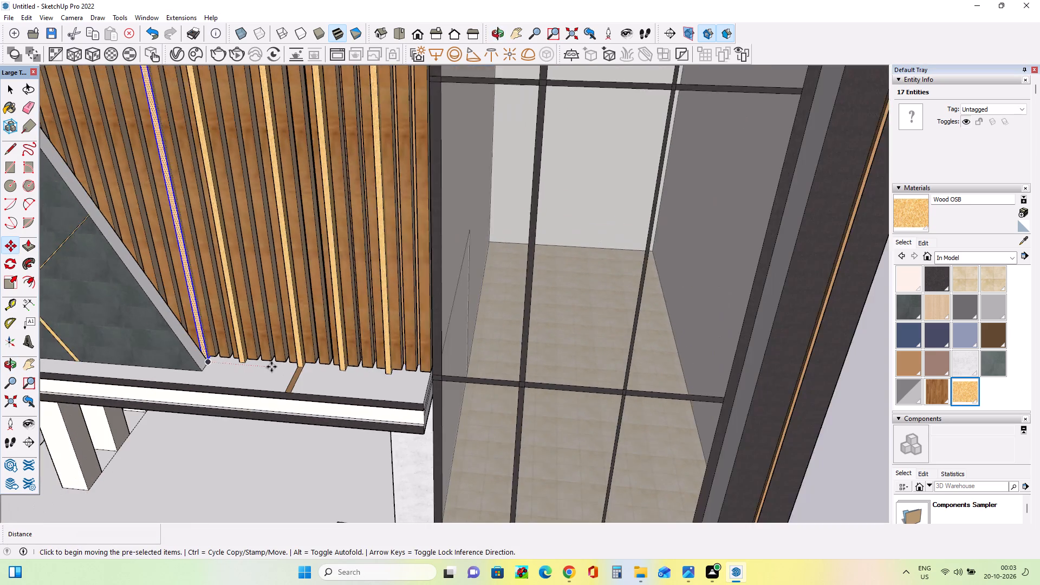
scroll(271, 367, down, 8)
middle_drag(282, 344, 383, 190)
scroll(262, 252, up, 7)
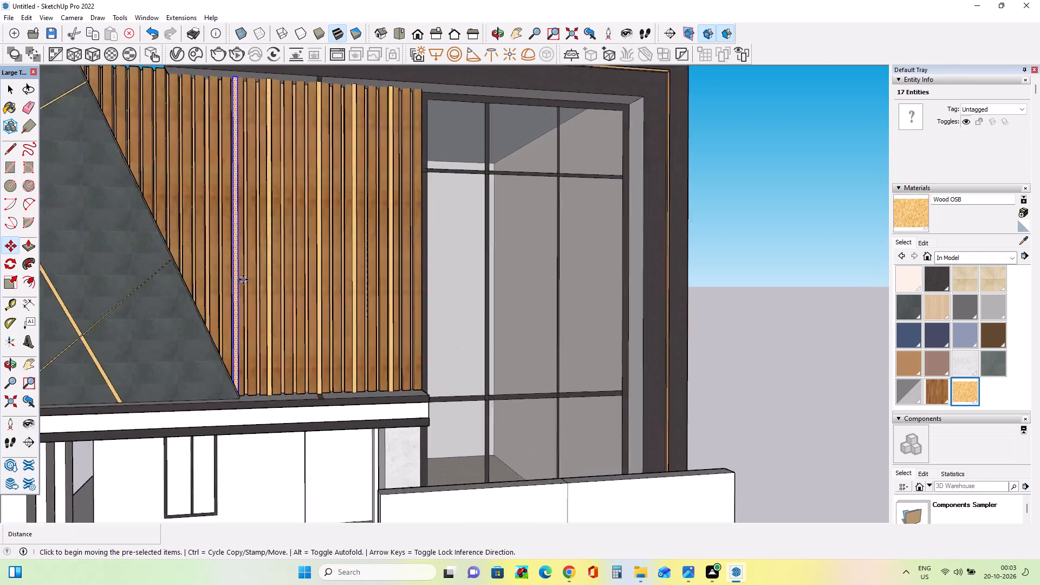
scroll(243, 279, up, 1)
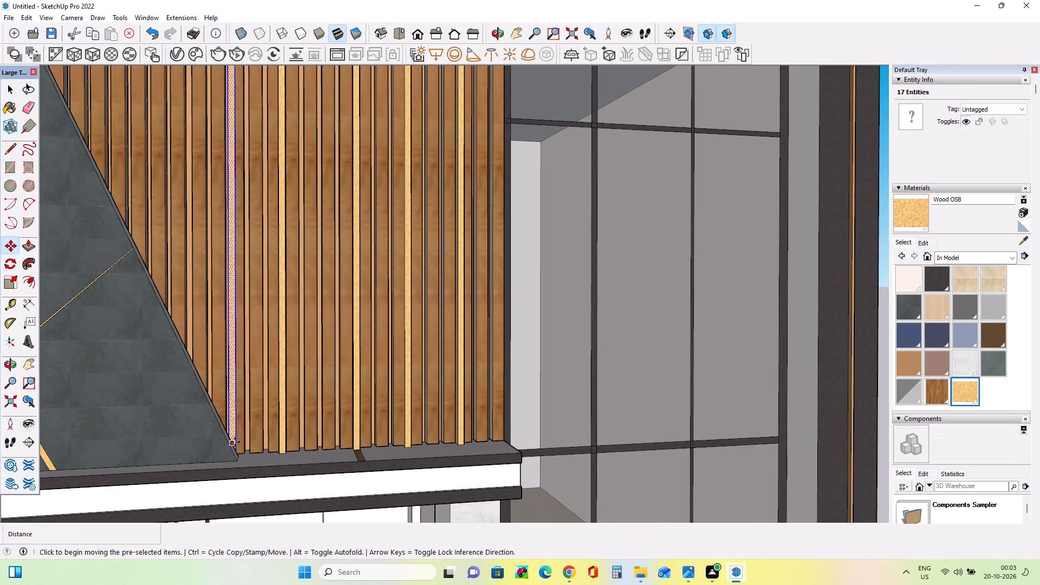
click(235, 442)
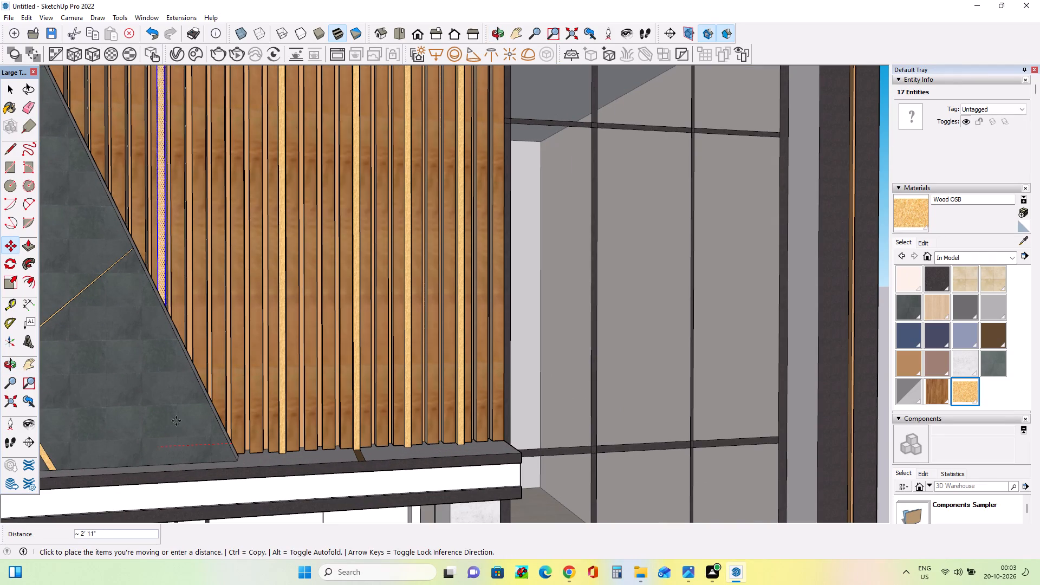
click(226, 432)
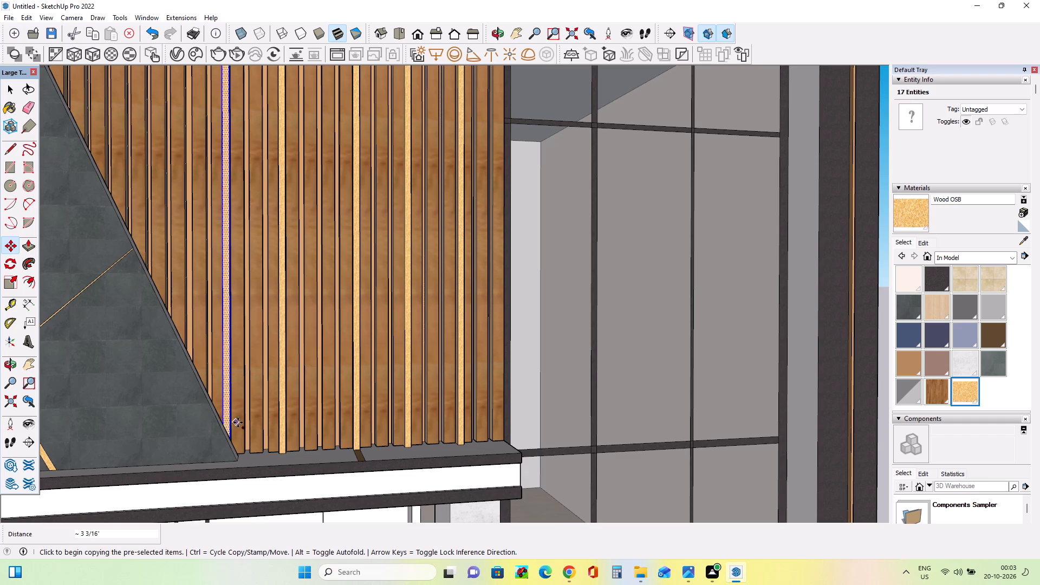
Copy the strip beside the sloped panel further along the slats to the area behind that panel.
click(230, 429)
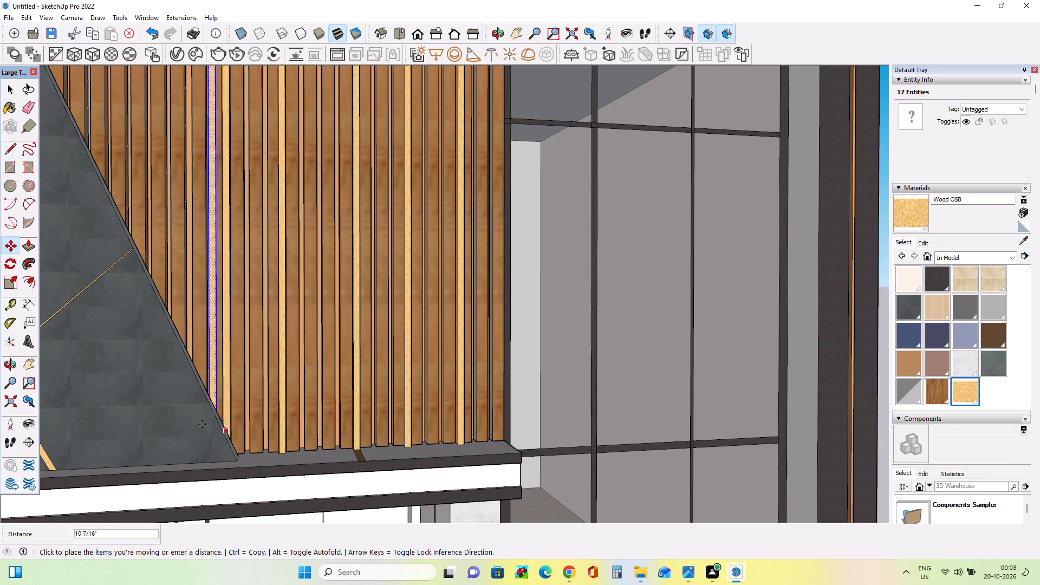
middle_drag(228, 450, 213, 458)
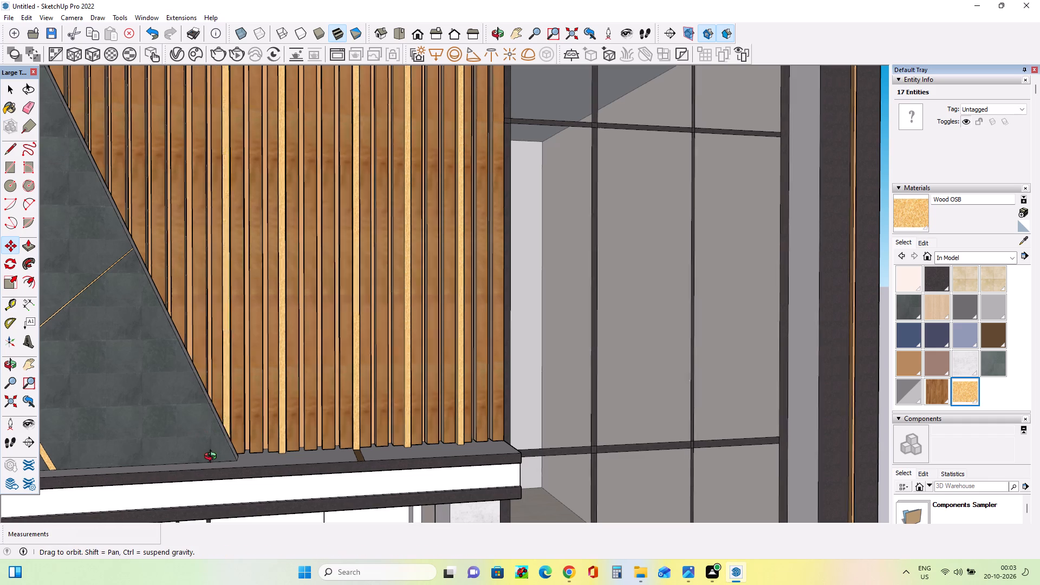
middle_drag(213, 458, 148, 470)
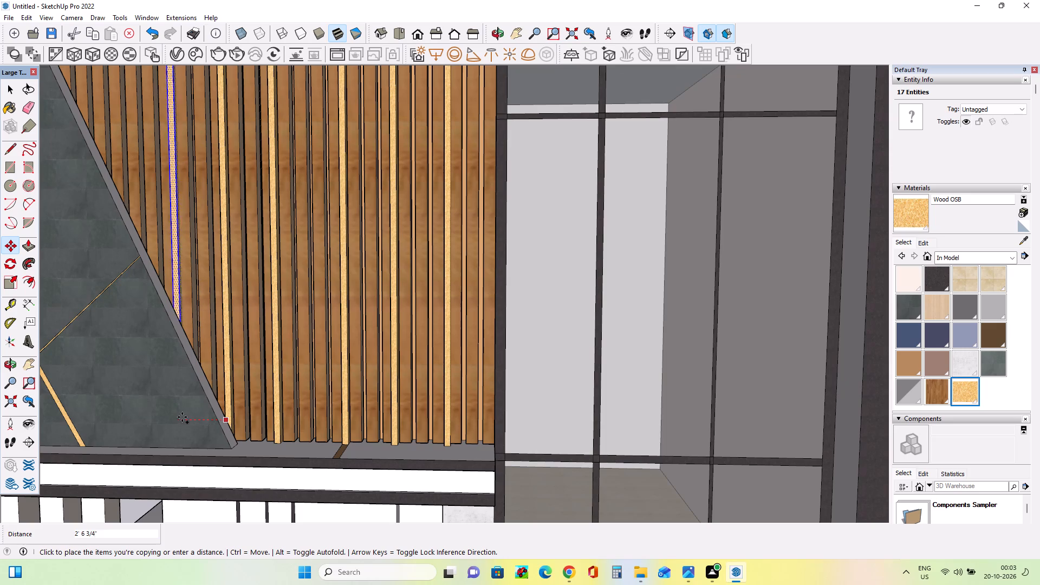
middle_drag(176, 415, 143, 466)
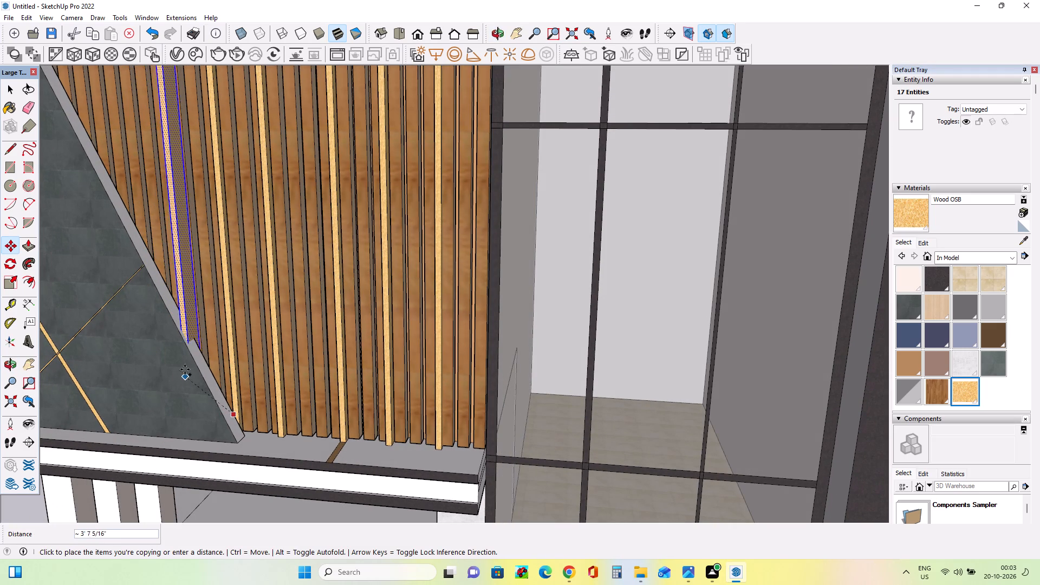
middle_drag(201, 330, 88, 360)
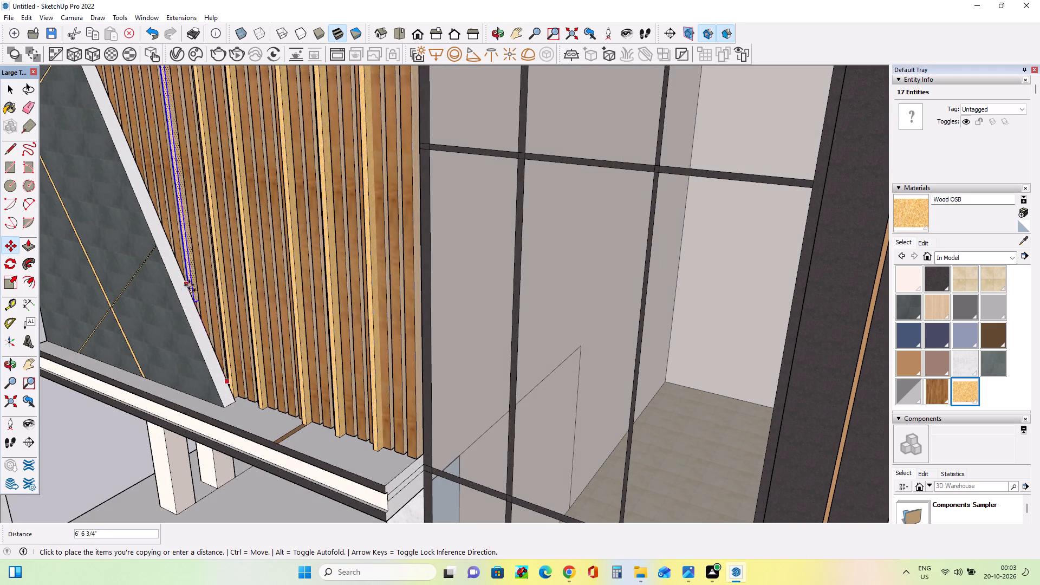
drag(187, 289, 187, 305)
Reposition the protruding copy by its top corners, about 4' 1 3/8" down and about 10' 10 1/16" to the slat gap under the dark roof band's end.
scroll(242, 404, down, 9)
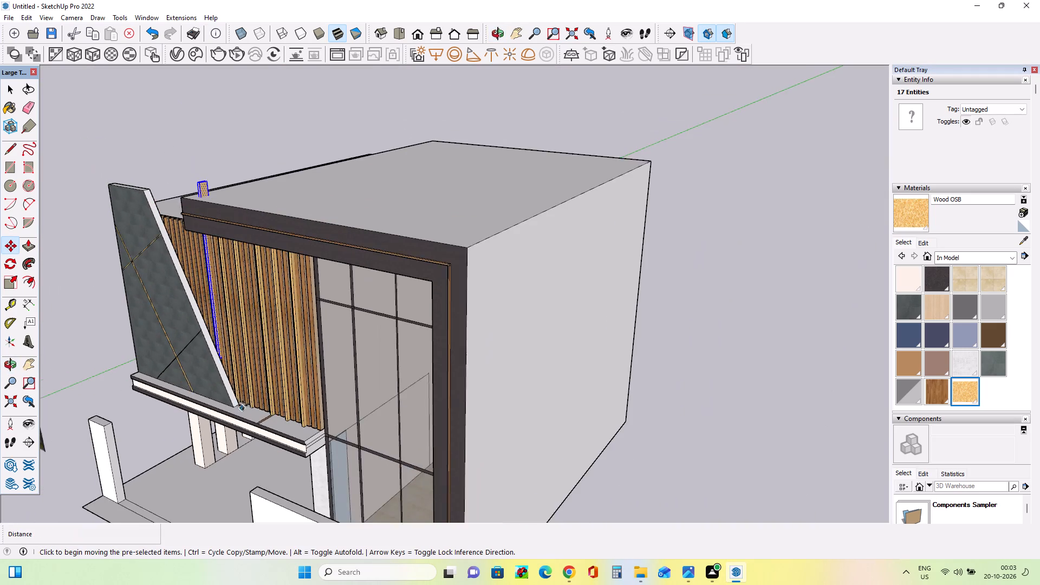
scroll(191, 209, up, 10)
click(254, 187)
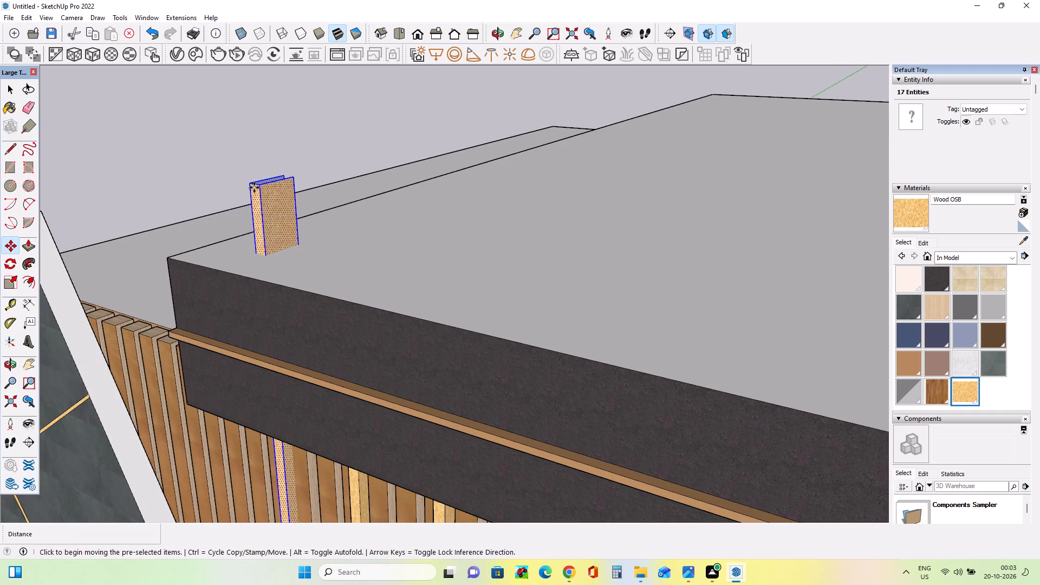
click(258, 352)
scroll(280, 372, down, 3)
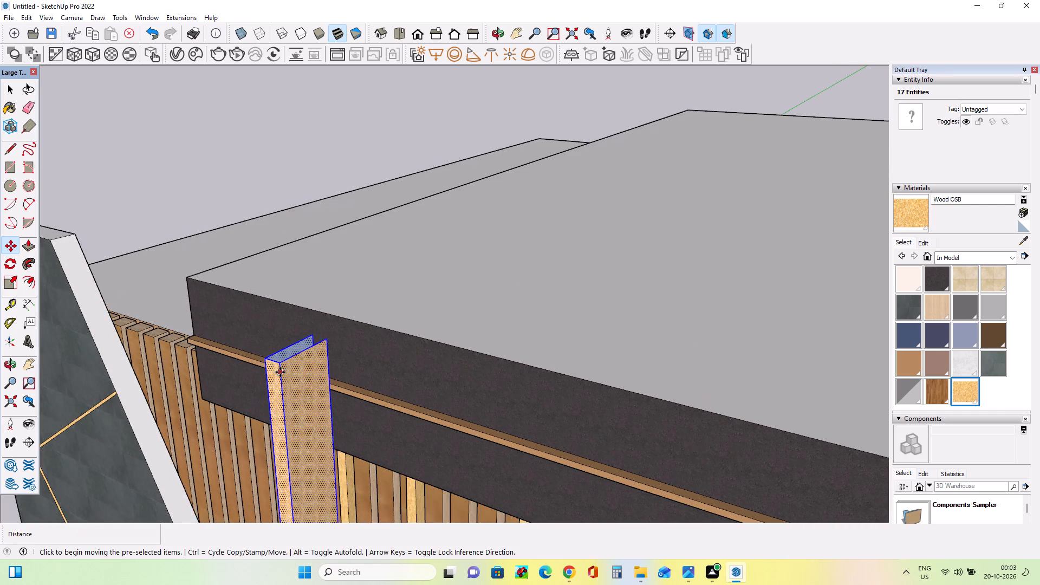
scroll(280, 372, down, 4)
middle_drag(248, 427, 465, 246)
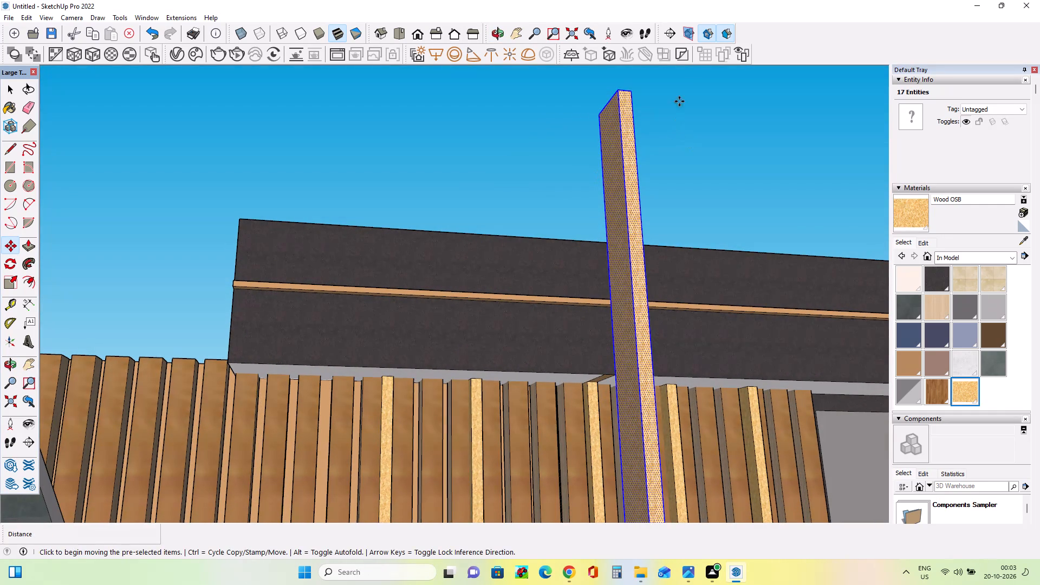
click(619, 93)
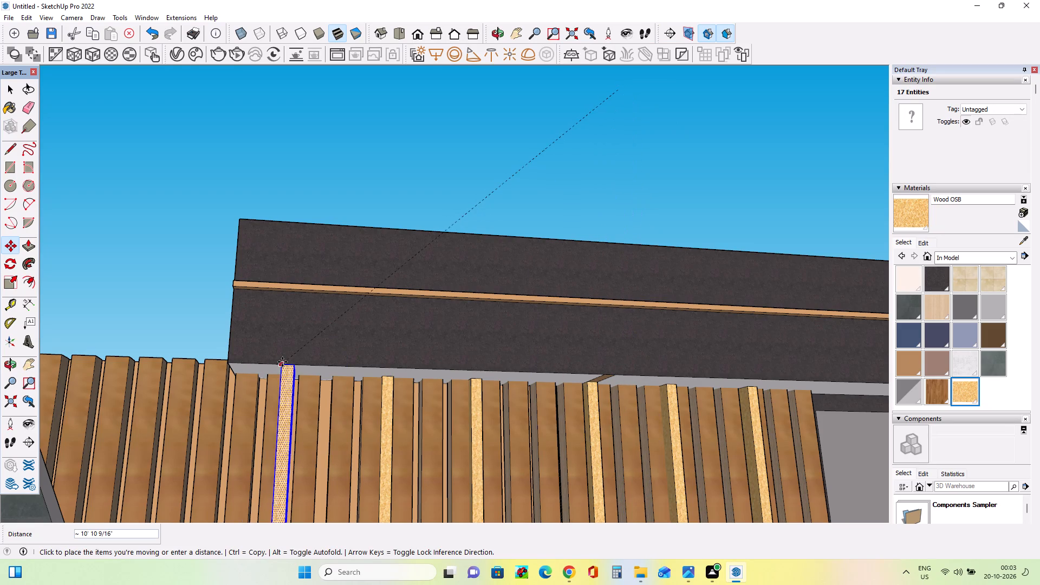
click(284, 366)
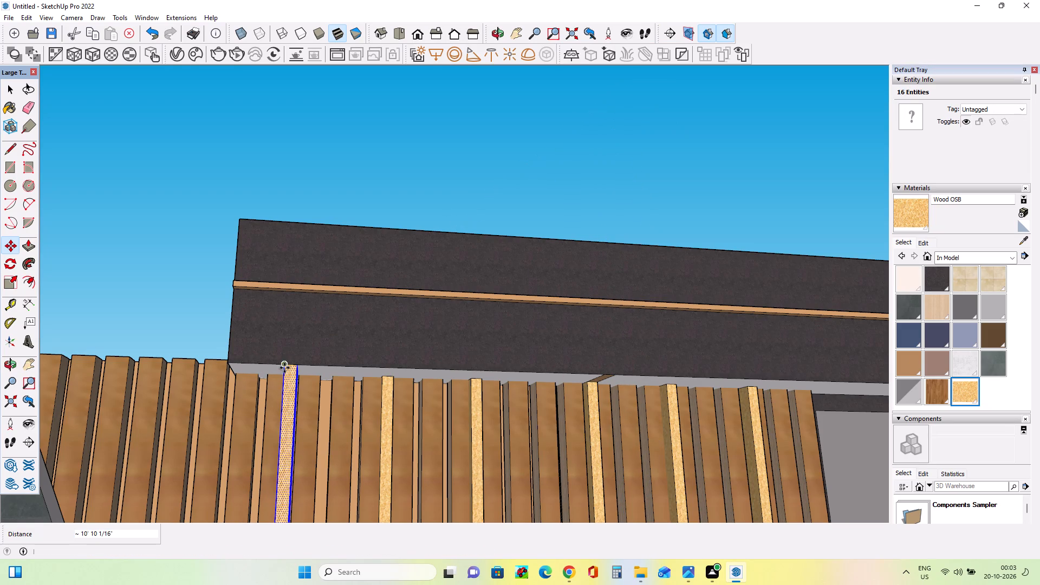
Shift the selected strip copy beneath the roof band's end in two small moves of about 4 5/16" and 1 7/8".
middle_drag(354, 418, 218, 451)
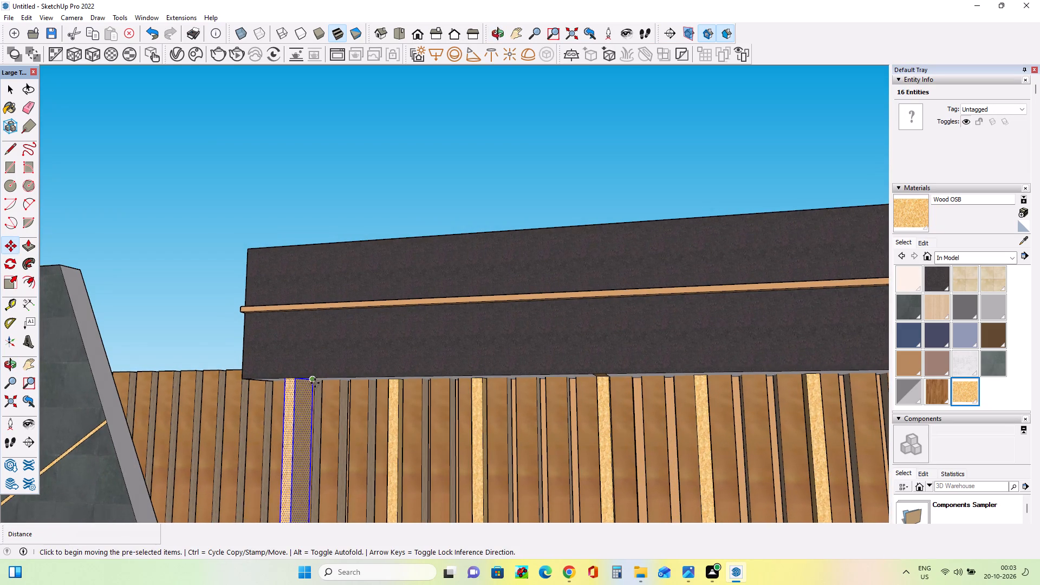
scroll(315, 383, up, 9)
click(304, 379)
scroll(304, 378, up, 1)
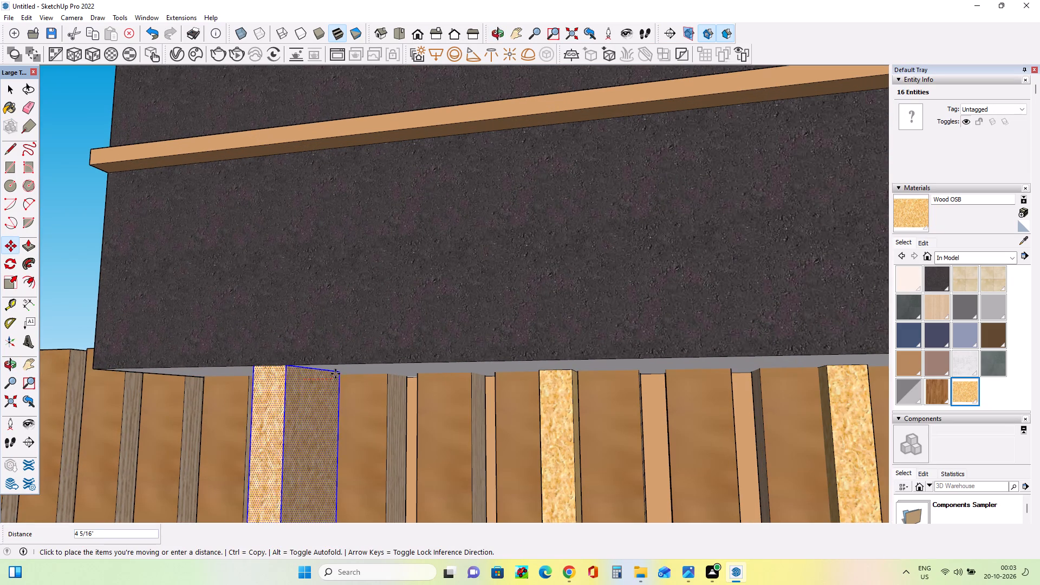
click(328, 368)
scroll(347, 430, up, 1)
middle_drag(325, 420, 116, 437)
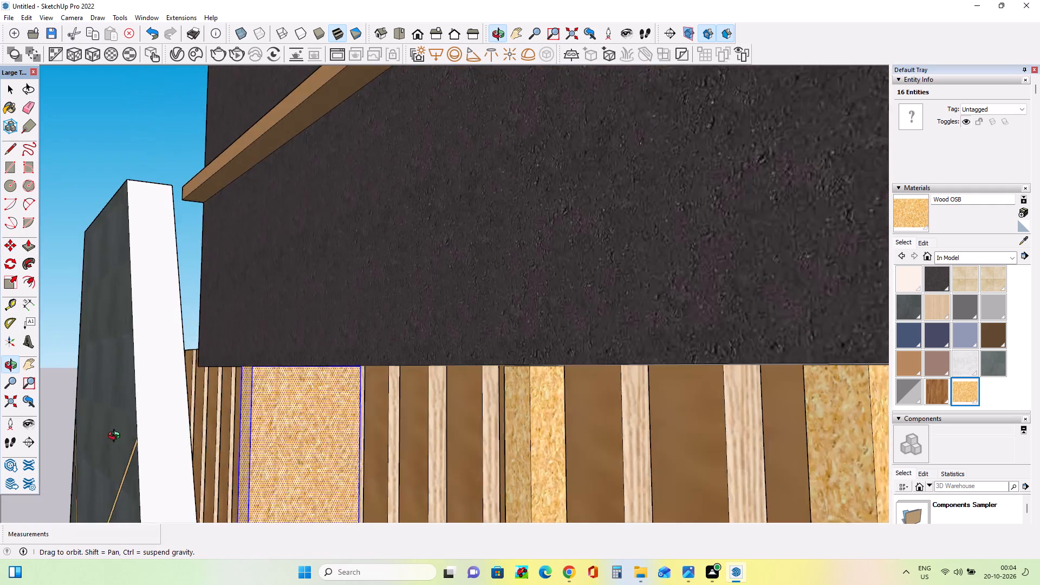
middle_drag(116, 437, 127, 437)
middle_drag(374, 395, 383, 322)
scroll(383, 326, up, 1)
drag(349, 348, 359, 348)
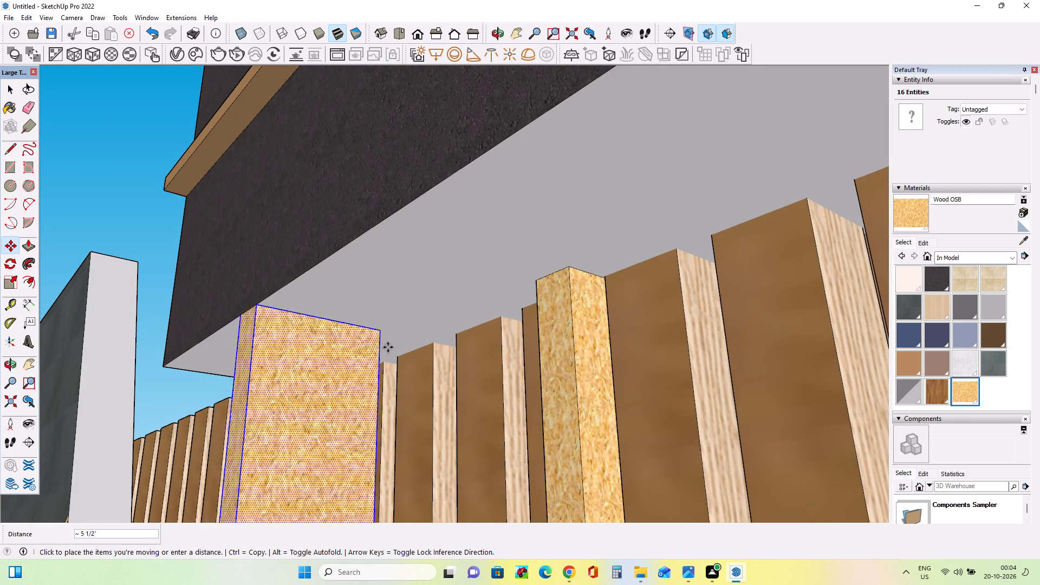
middle_drag(377, 363, 375, 391)
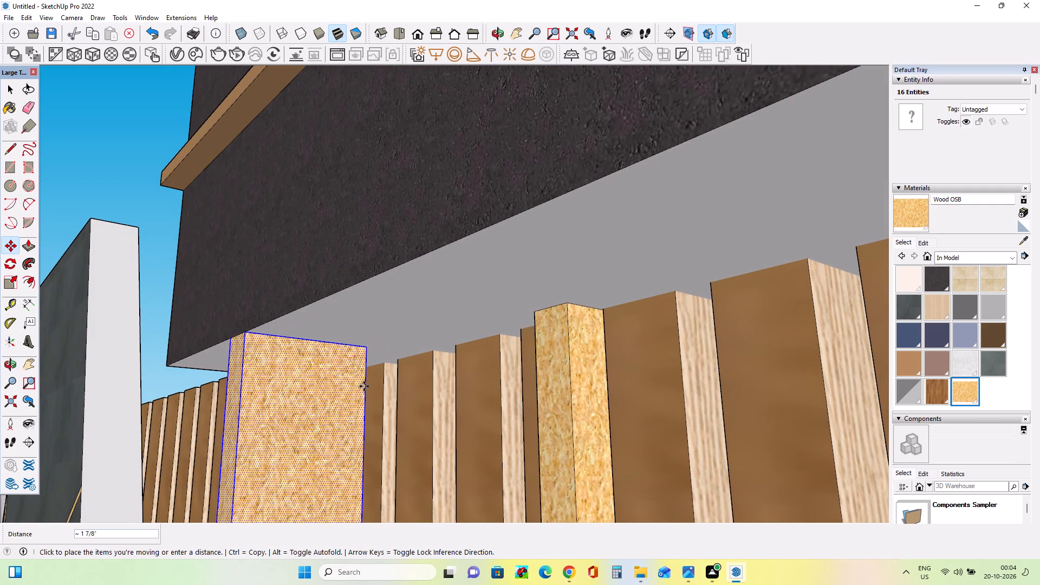
click(364, 386)
Move the strip about 8 1/2" toward the roof band's end, and keep shifting it toward the sloped dark panel.
click(242, 345)
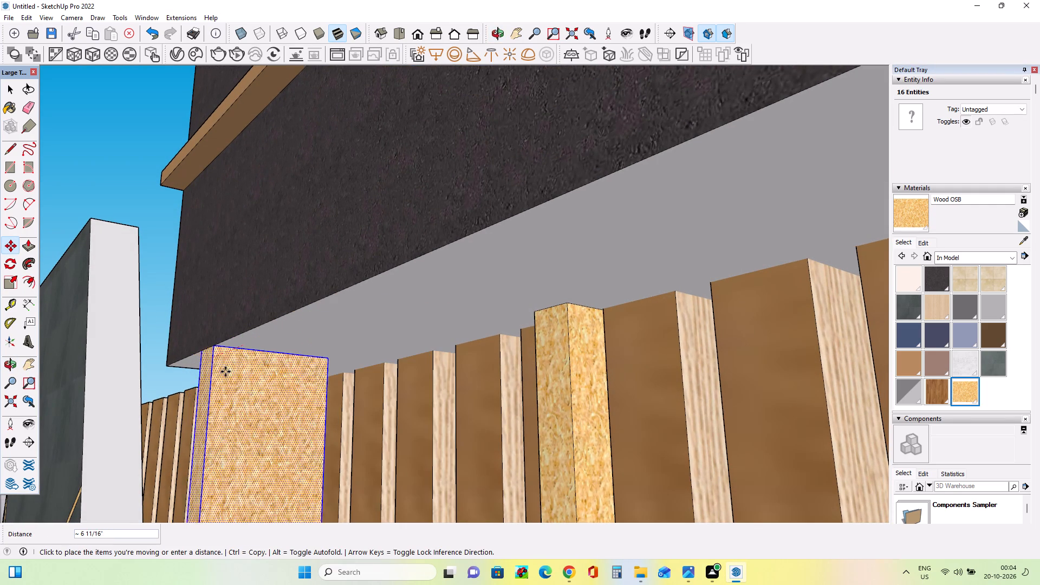
middle_drag(233, 370, 694, 387)
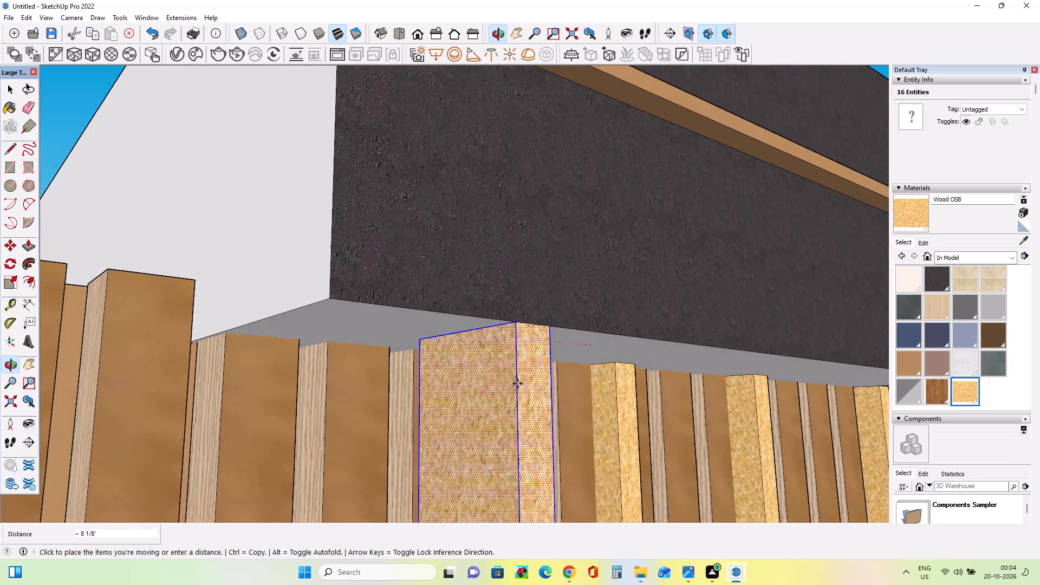
click(519, 374)
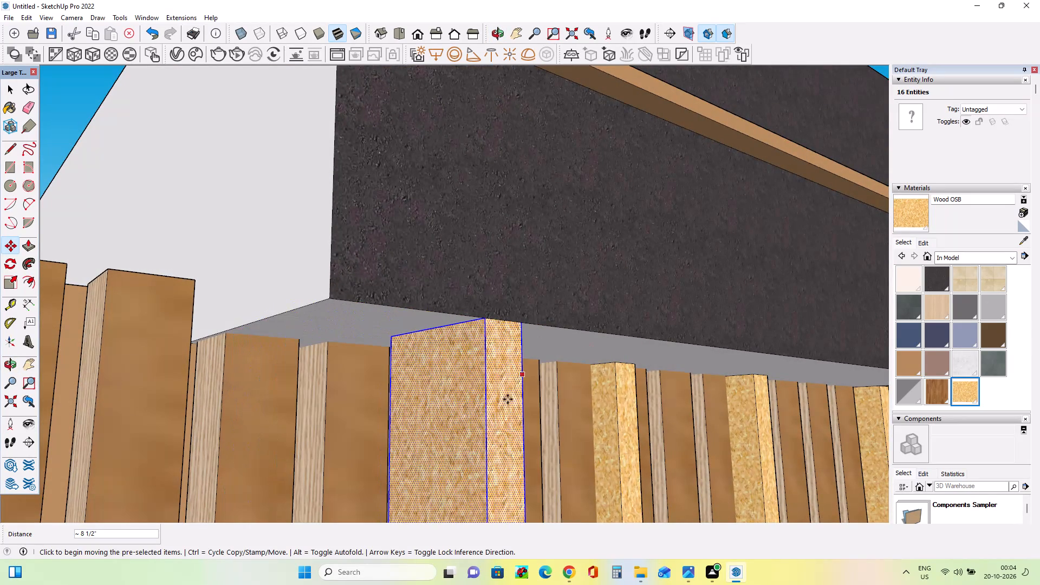
drag(474, 420, 473, 378)
scroll(349, 395, down, 6)
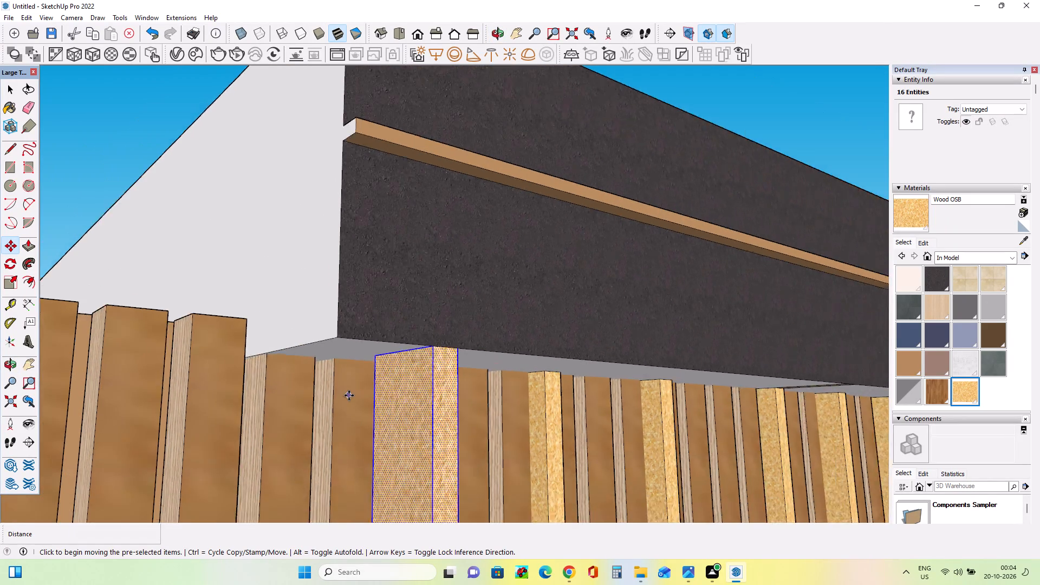
scroll(349, 395, down, 7)
middle_drag(509, 445, 50, 470)
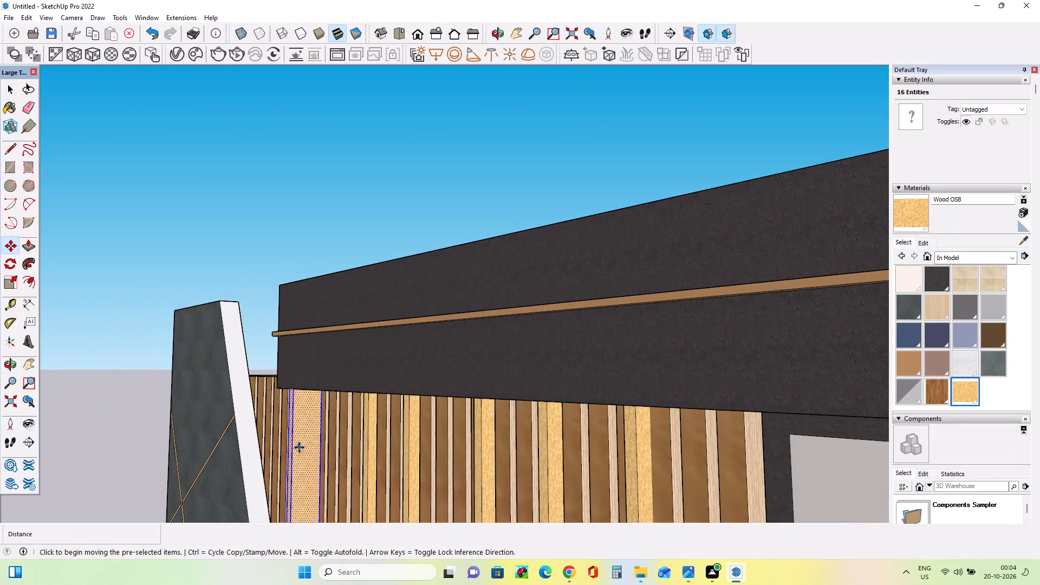
drag(298, 449, 292, 396)
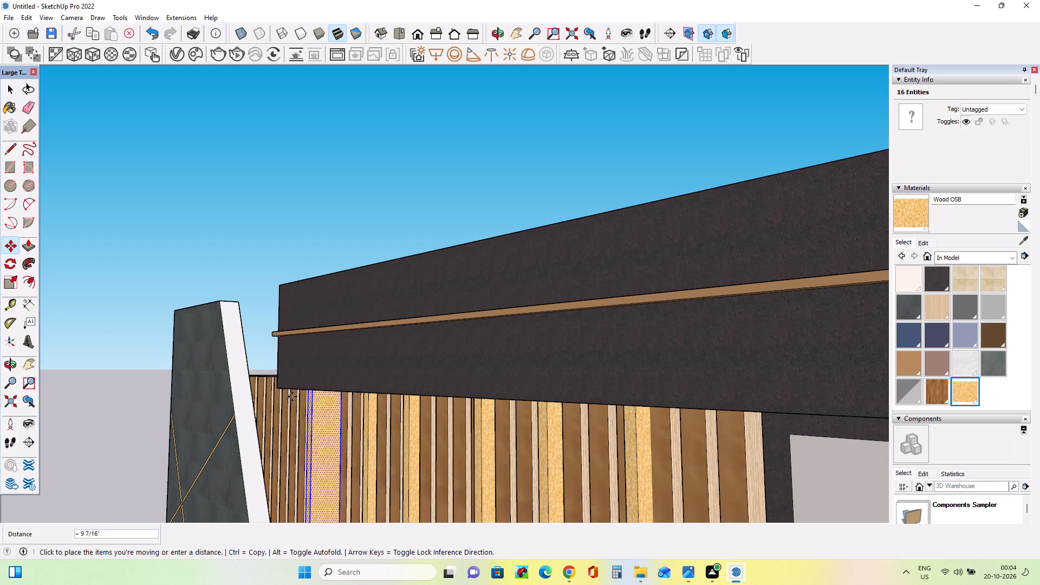
drag(292, 396, 275, 391)
Bring the strip back under the roof band's end, moving it about 7 11/16" and again by its lower end.
middle_drag(190, 406, 456, 323)
scroll(456, 323, down, 12)
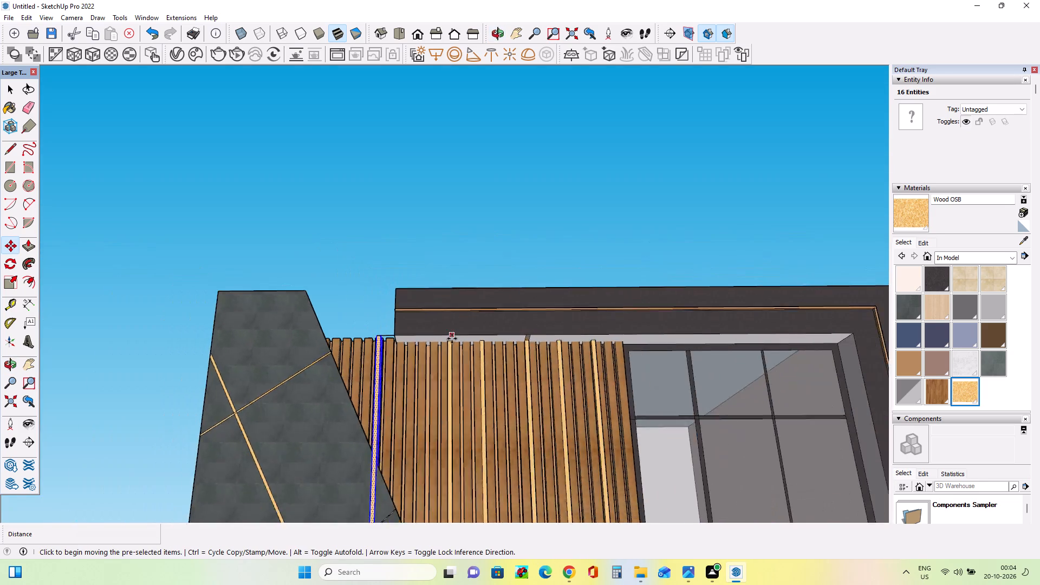
scroll(452, 339, down, 6)
scroll(407, 381, down, 5)
scroll(384, 452, up, 1)
middle_drag(398, 484, 447, 582)
scroll(391, 398, up, 5)
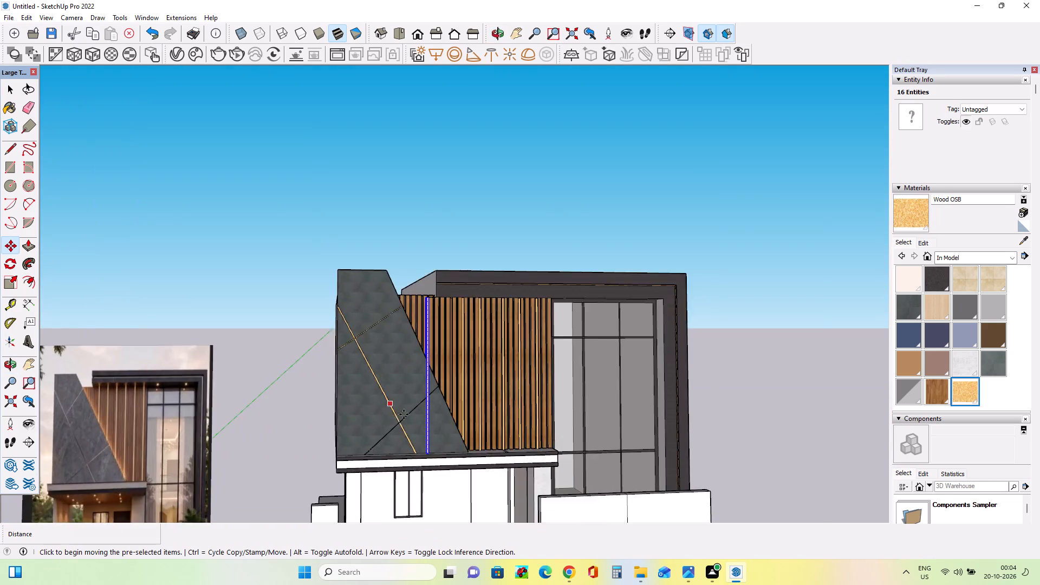
scroll(404, 414, up, 9)
click(445, 482)
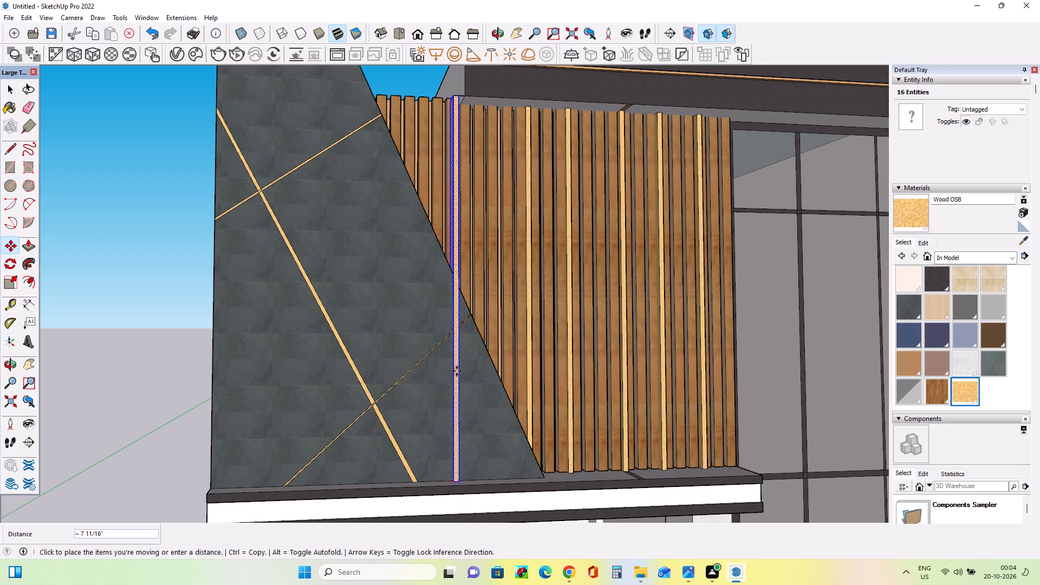
click(458, 392)
middle_drag(559, 444, 341, 505)
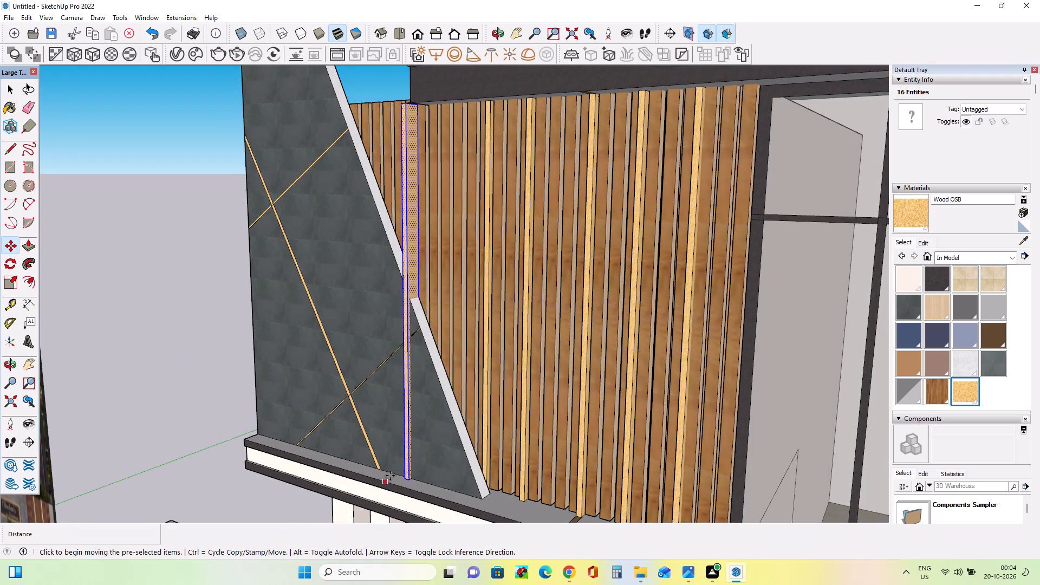
drag(406, 473, 439, 443)
Copy the strip standing in front of the sloped panel about 2' 11 3/8" back to the slats behind that panel.
middle_drag(490, 441, 434, 458)
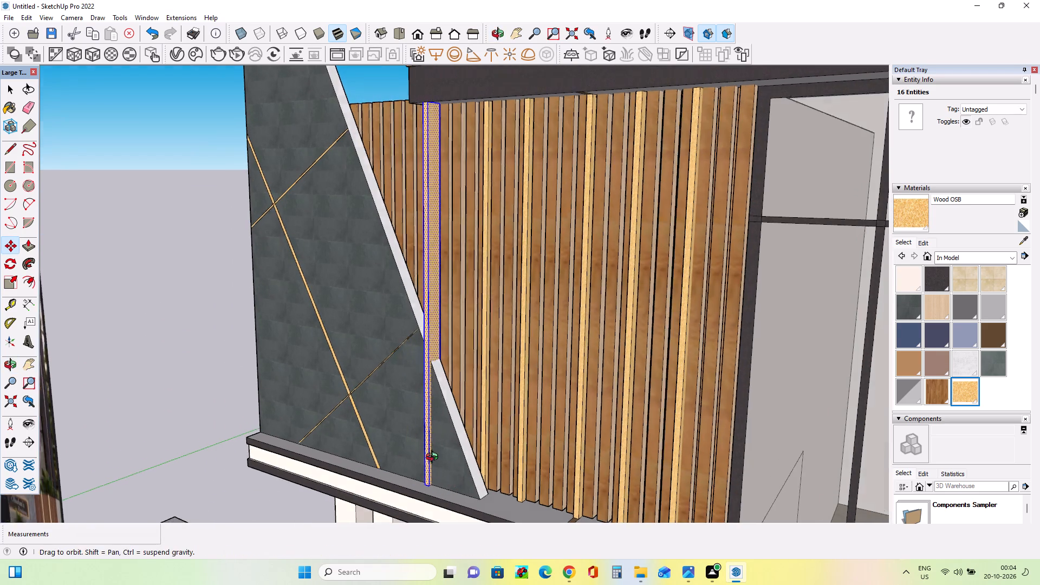
middle_drag(434, 458, 285, 487)
scroll(375, 449, up, 6)
scroll(421, 455, down, 1)
scroll(421, 455, up, 5)
middle_drag(495, 444, 439, 456)
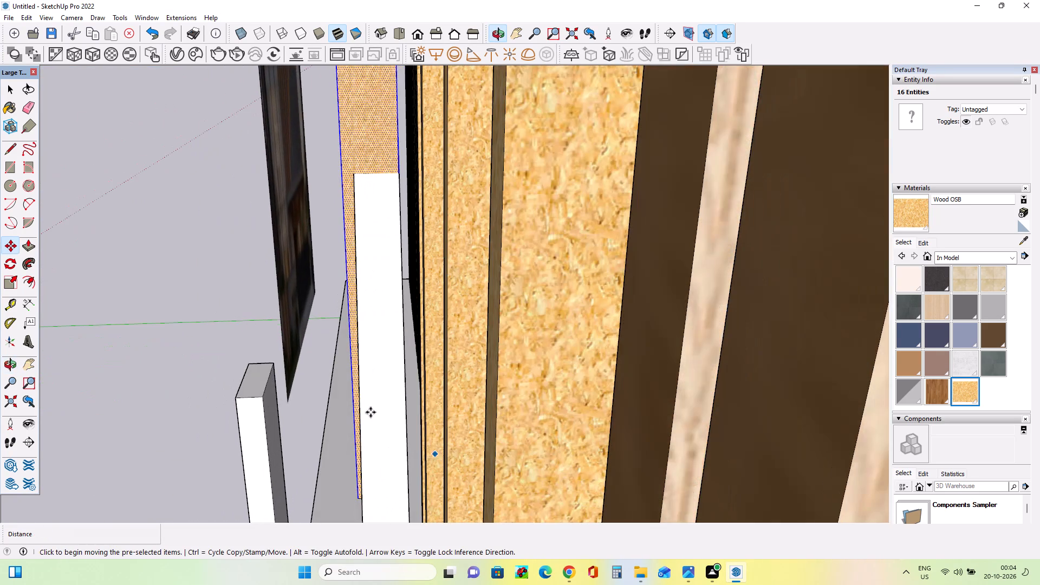
scroll(389, 387, up, 8)
scroll(423, 400, down, 1)
scroll(423, 400, up, 4)
middle_drag(425, 433, 439, 417)
scroll(439, 417, down, 20)
scroll(439, 417, down, 1)
middle_drag(453, 424, 541, 370)
scroll(460, 424, down, 1)
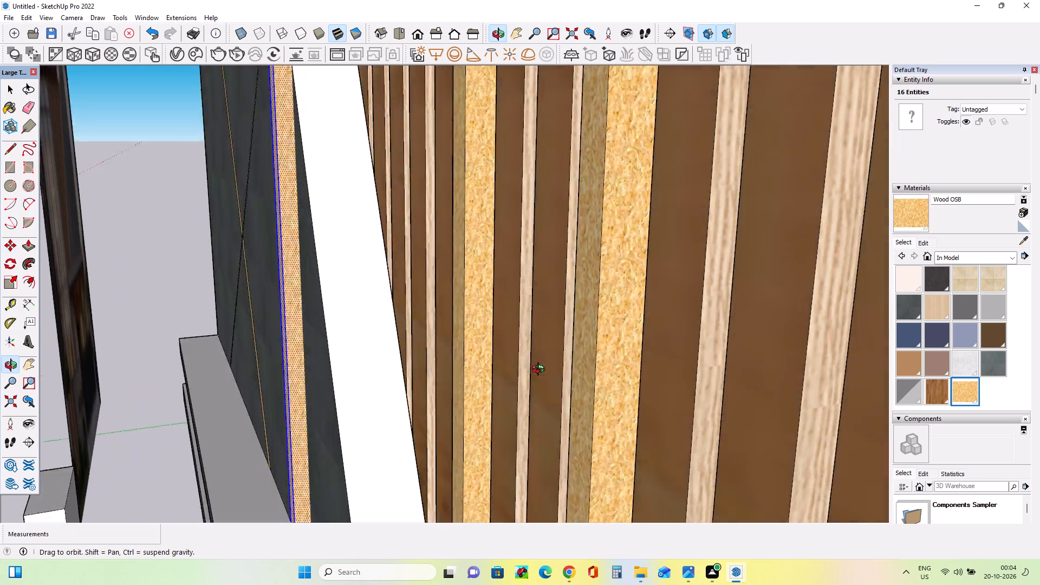
middle_drag(541, 370, 541, 354)
scroll(541, 354, down, 3)
click(322, 421)
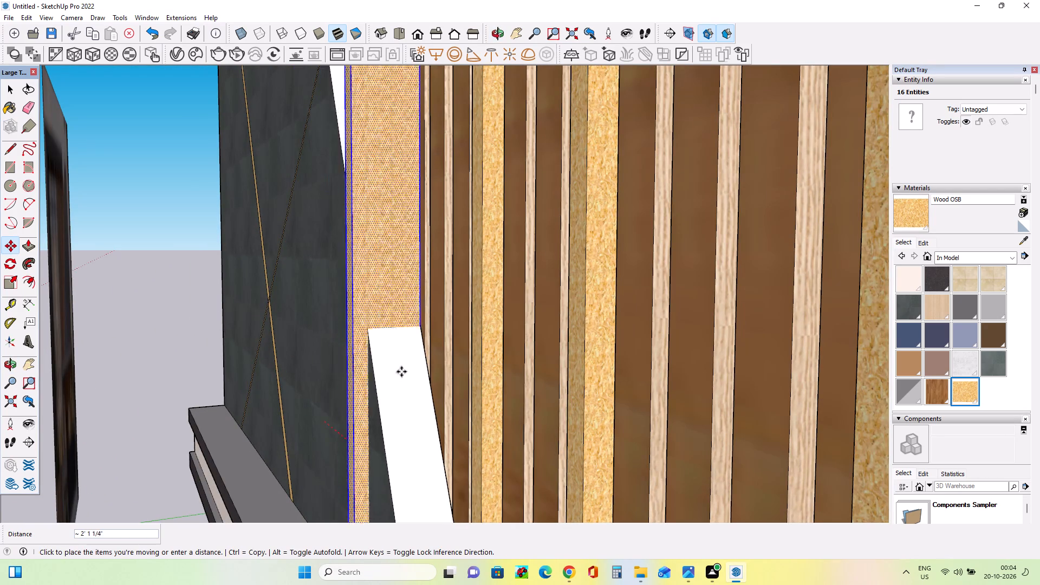
click(421, 310)
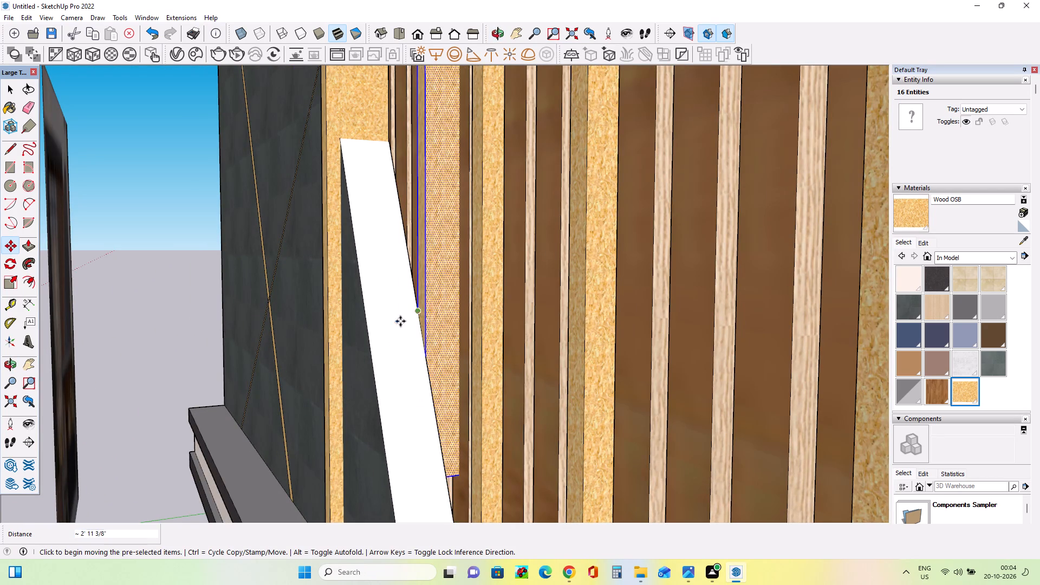
Move the new copy about 3' 3/4" along the slats, closer to the strip that crosses the sloped panel.
scroll(357, 343, down, 7)
scroll(347, 362, up, 1)
middle_drag(407, 434, 341, 492)
scroll(362, 454, up, 3)
middle_drag(431, 426, 506, 401)
scroll(499, 401, up, 1)
scroll(170, 463, up, 5)
middle_drag(269, 425, 378, 431)
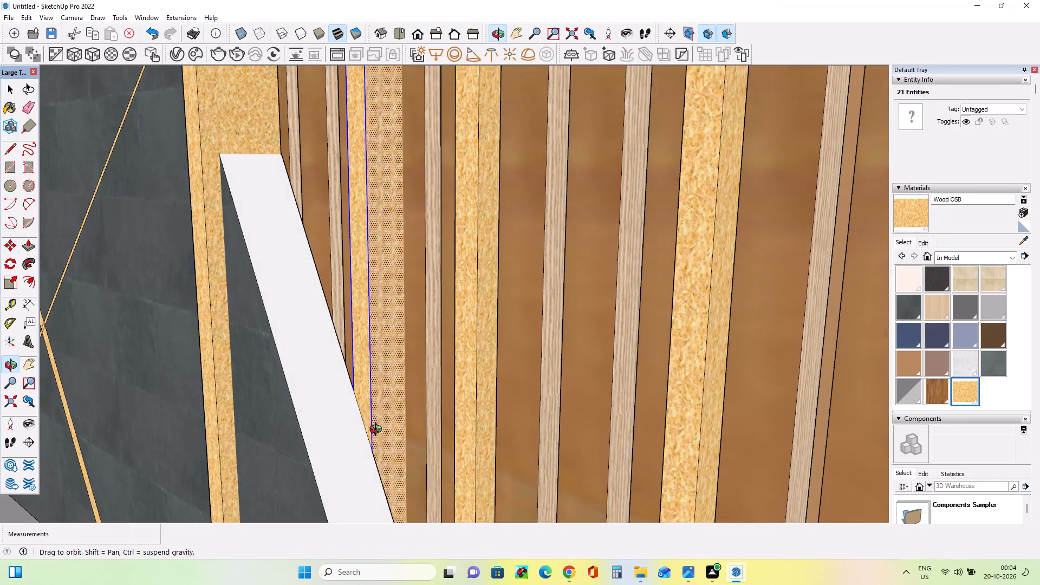
click(395, 430)
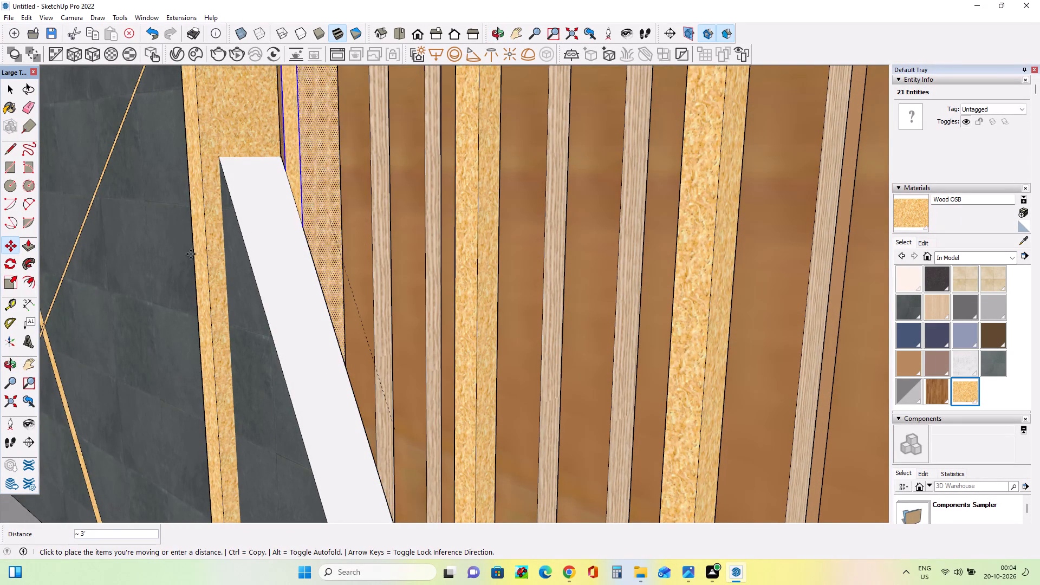
click(161, 248)
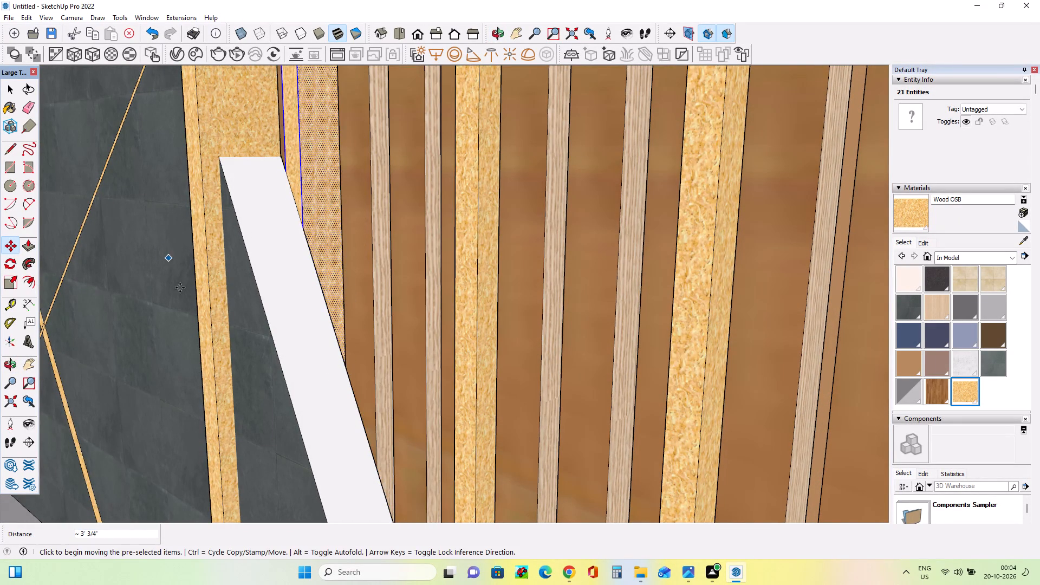
Nudge the copy by its top end protruding through the roof, starting with a move of about 3 7/16".
scroll(214, 408, down, 8)
scroll(225, 420, up, 1)
scroll(230, 417, down, 1)
middle_drag(257, 427, 409, 530)
scroll(405, 519, down, 4)
scroll(378, 478, down, 3)
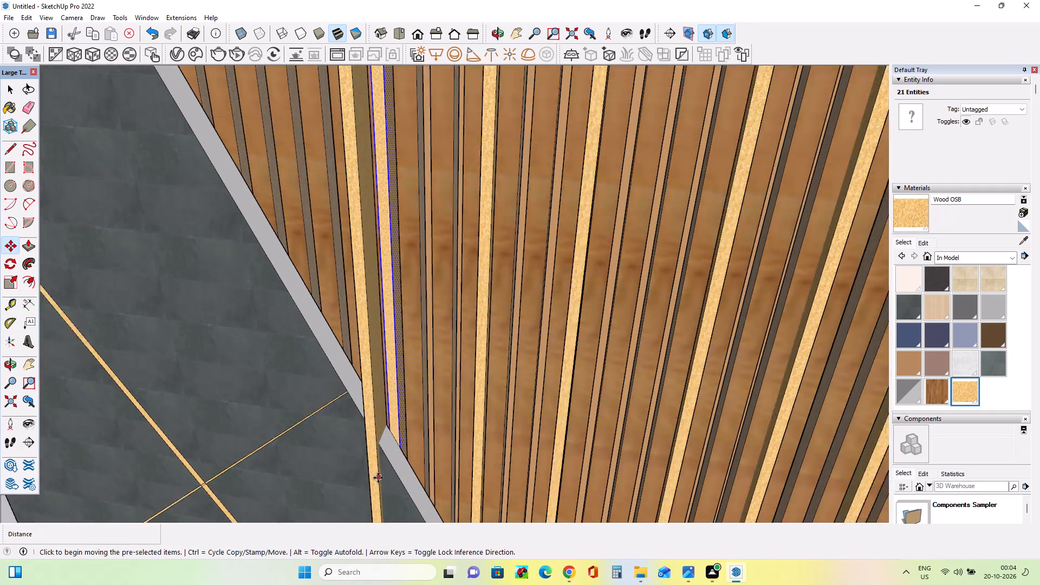
scroll(378, 478, down, 6)
middle_drag(375, 466, 380, 449)
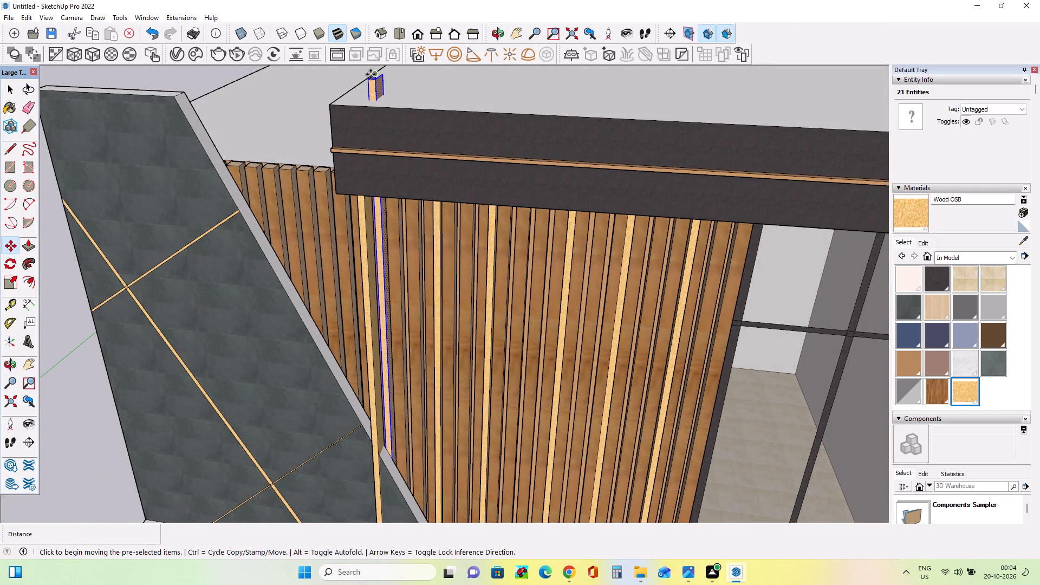
drag(371, 75, 346, 97)
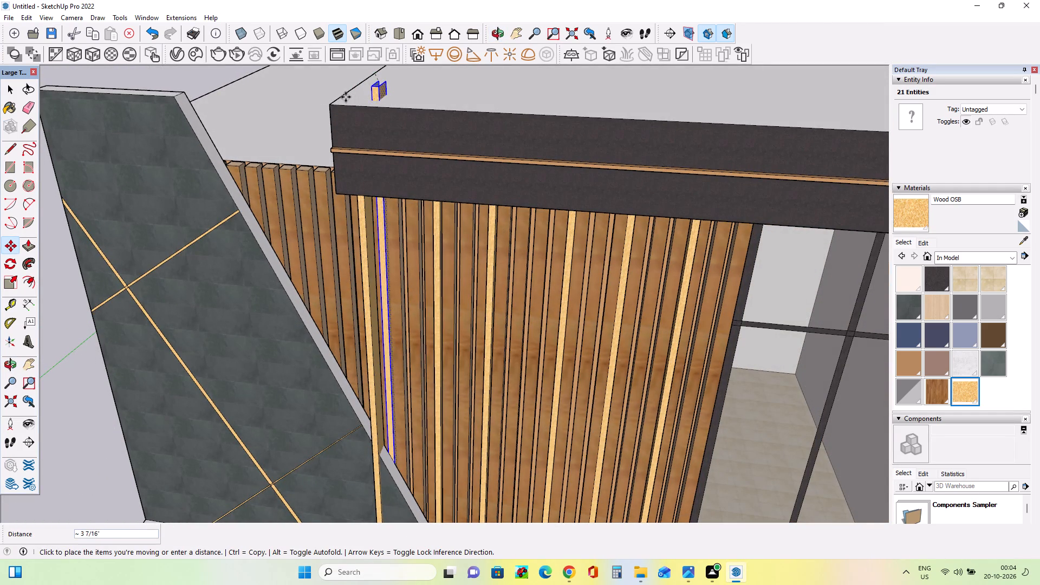
drag(346, 97, 340, 106)
drag(380, 91, 370, 110)
Copy the strip about 3' 11 13/16" to the exposed slats between the roof band's end and the sloped panel.
middle_drag(350, 283, 430, 244)
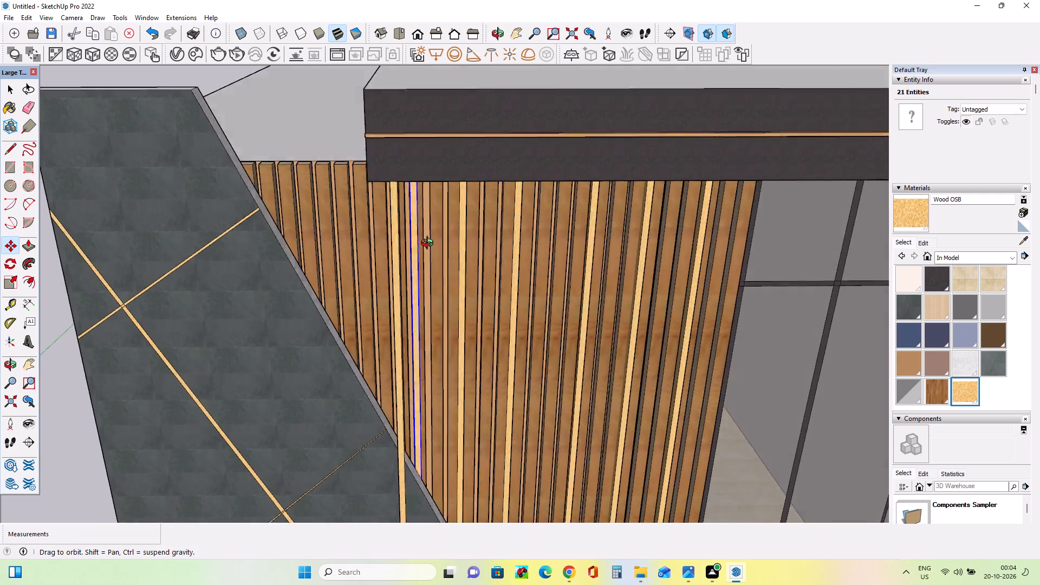
middle_drag(430, 244, 460, 211)
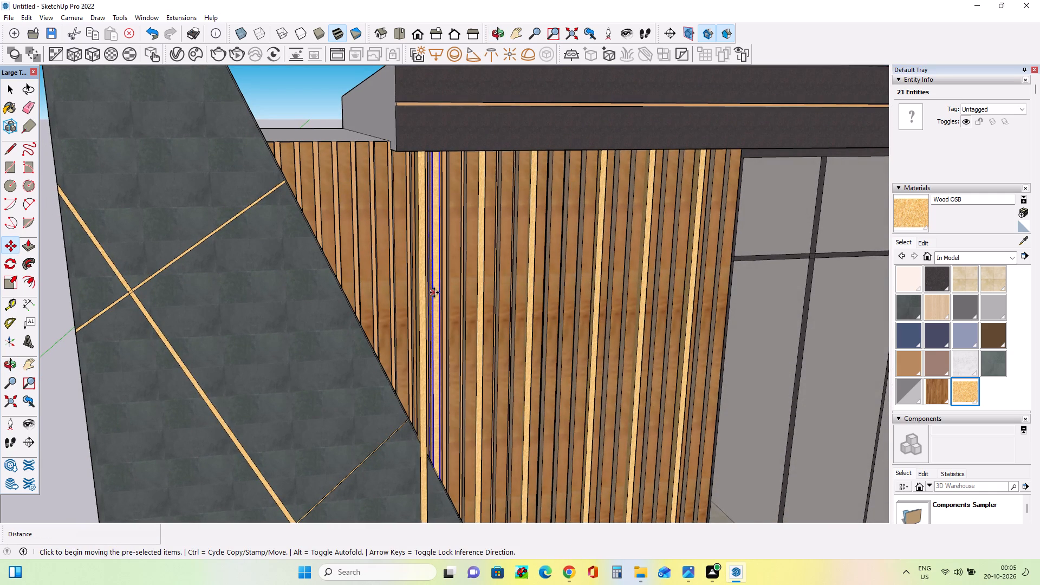
click(435, 292)
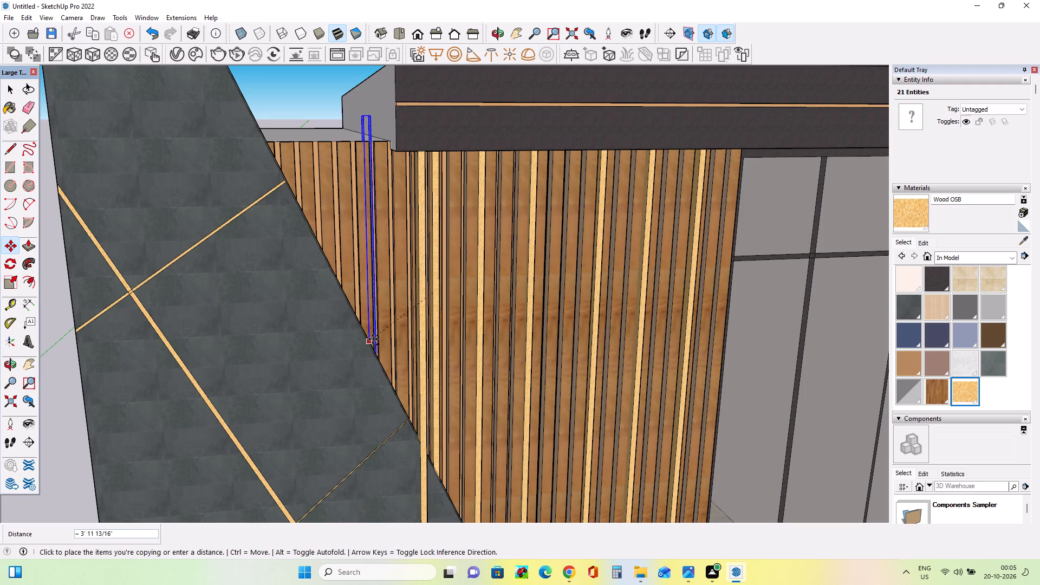
click(374, 339)
Lower the protruding copy to the tops of the exposed slats in two moves of about 1' 5 9/16" and 10 13/16".
middle_drag(393, 318, 407, 393)
scroll(355, 171, up, 2)
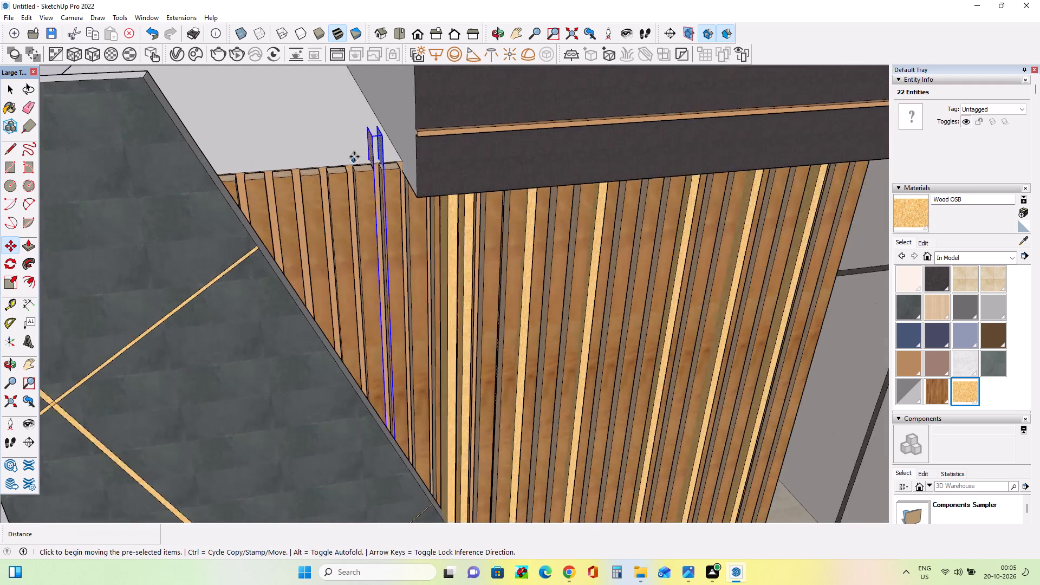
scroll(354, 157, up, 3)
middle_drag(356, 188, 422, 250)
drag(366, 169, 371, 177)
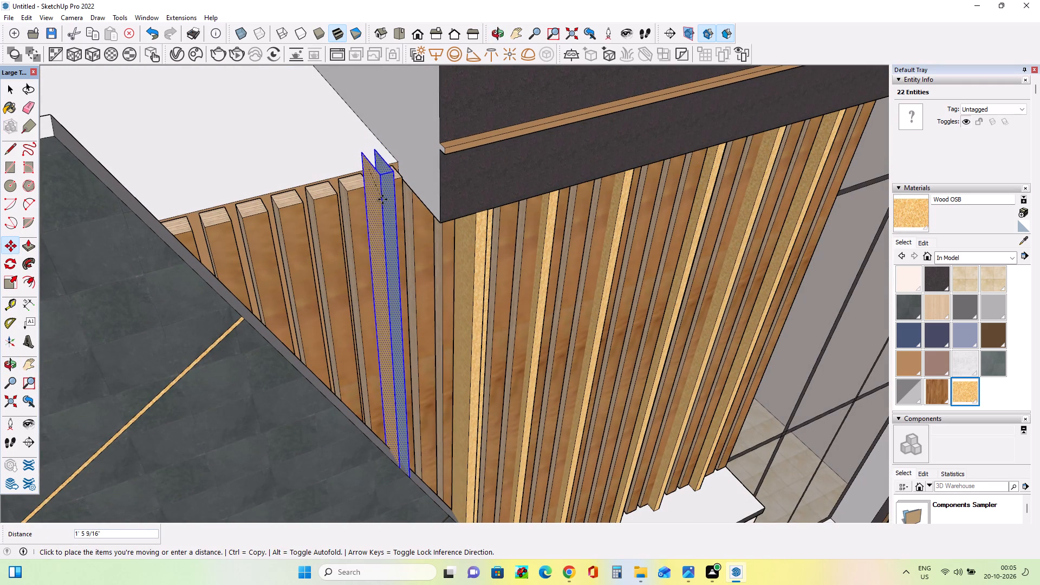
click(382, 199)
drag(379, 173, 380, 181)
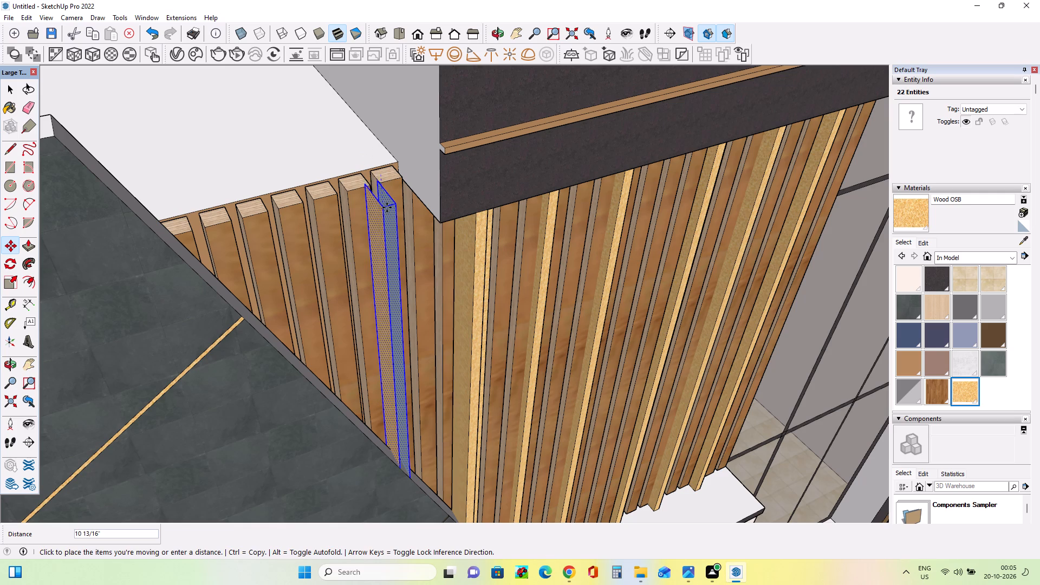
click(389, 198)
Move the strip copy about 2' 3/16" back toward the exposed slats, then lower it about 1' 3 3/4".
middle_drag(385, 309, 636, 328)
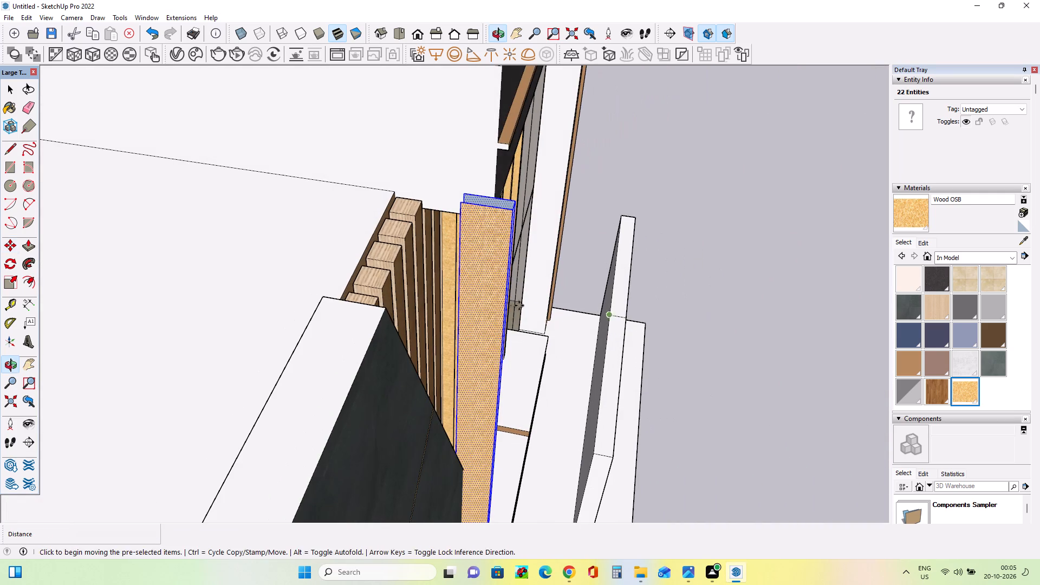
drag(493, 304, 412, 335)
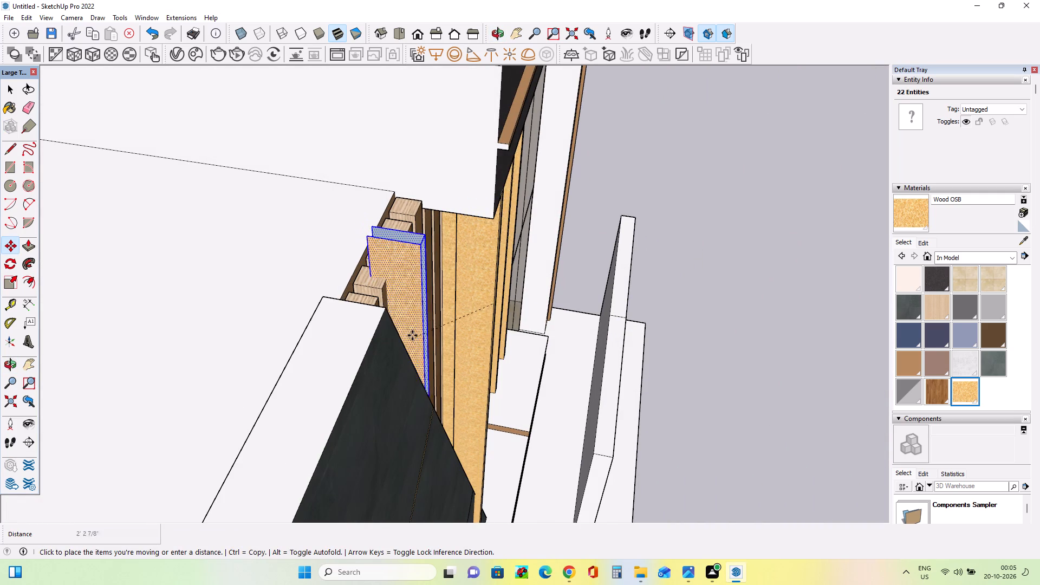
drag(412, 335, 419, 319)
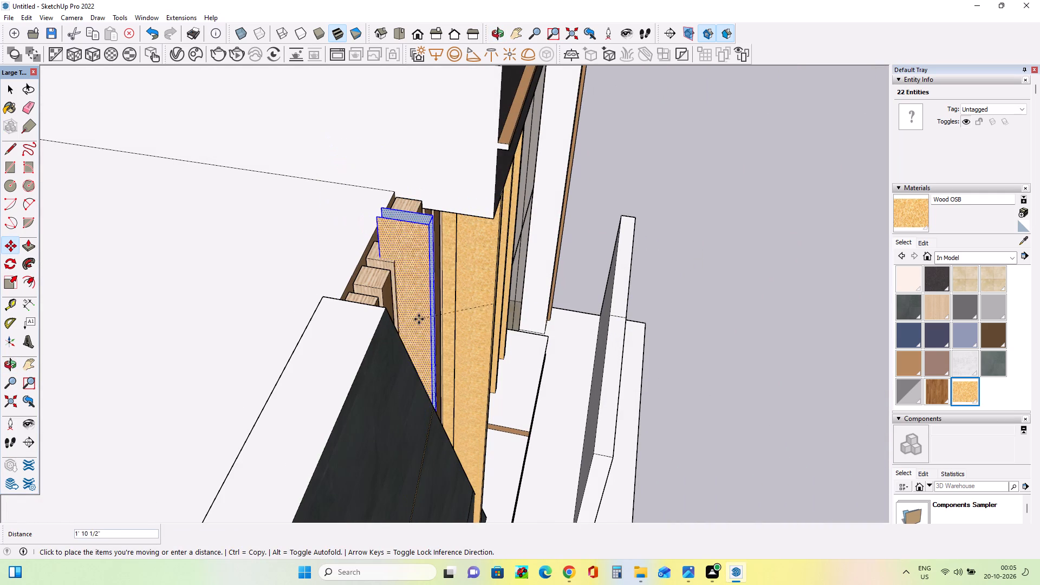
drag(419, 319, 414, 324)
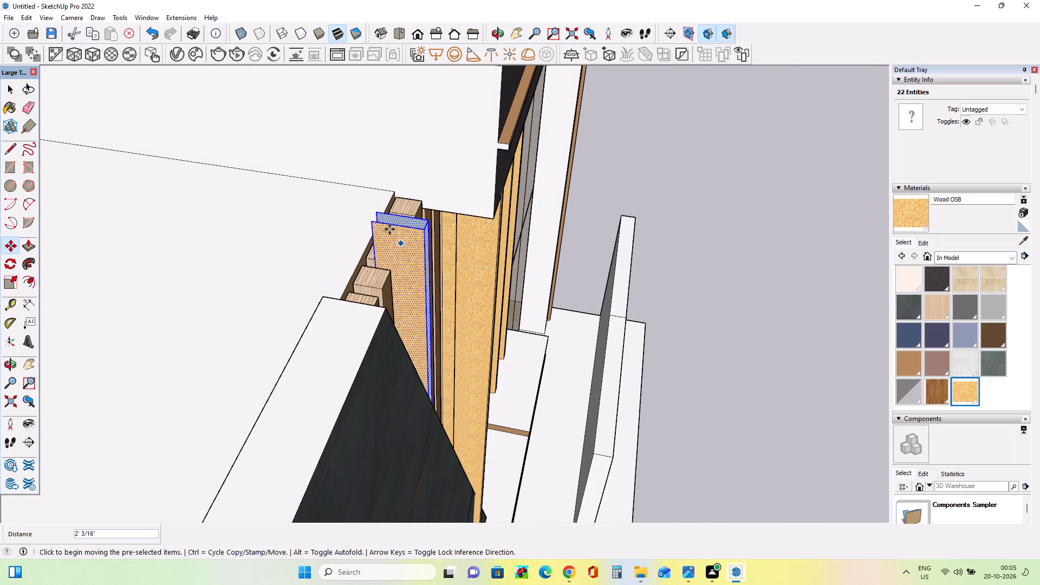
drag(389, 229, 391, 280)
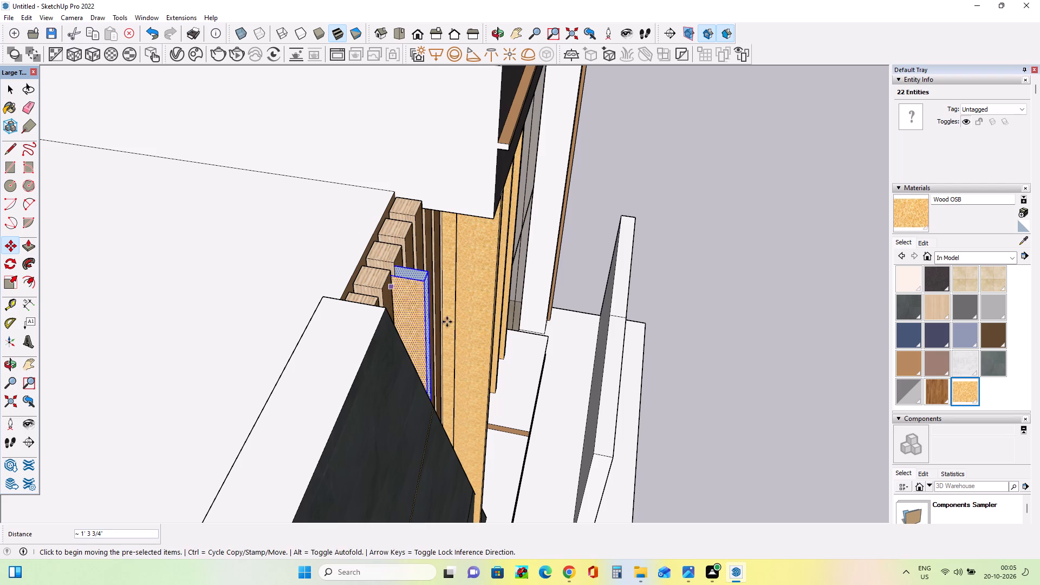
Nudge the strip sideways against its slat, then slide it over 1' 1 5/8" down toward the sloped panel's edge.
middle_drag(446, 322, 206, 292)
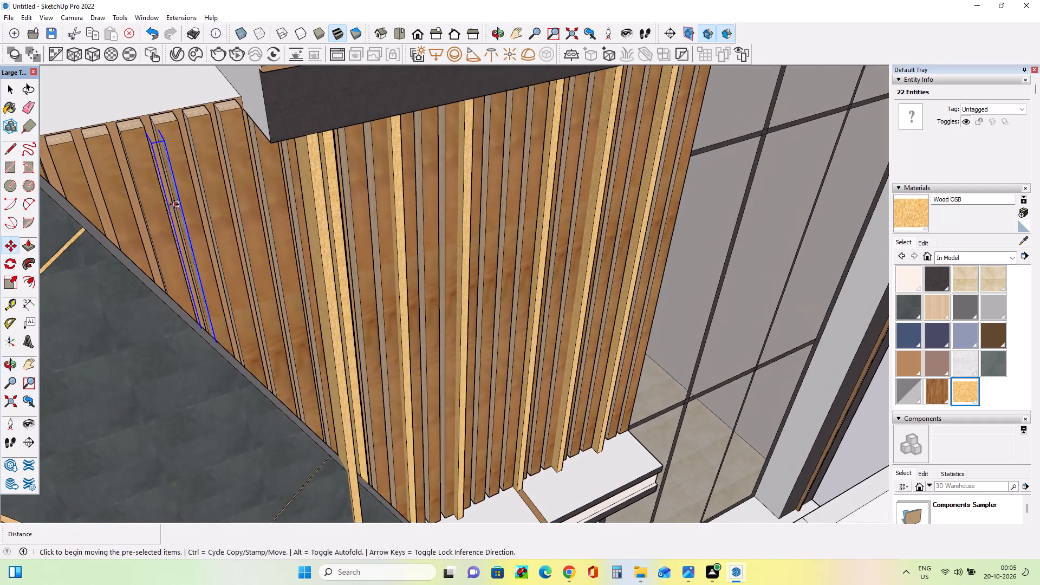
drag(174, 204, 179, 196)
middle_drag(310, 272, 279, 277)
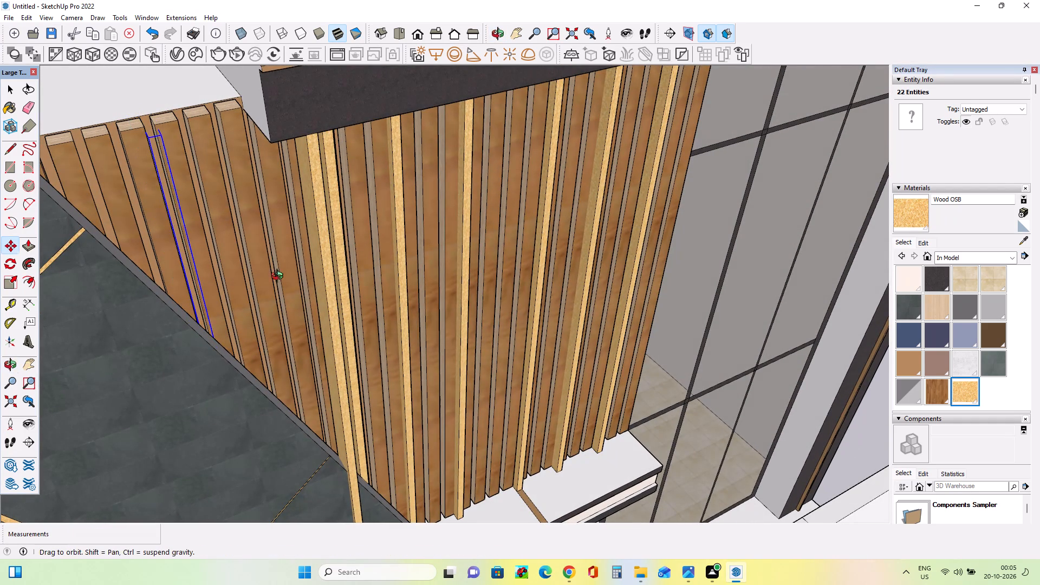
middle_drag(279, 277, 159, 276)
scroll(135, 200, up, 8)
drag(154, 250, 165, 291)
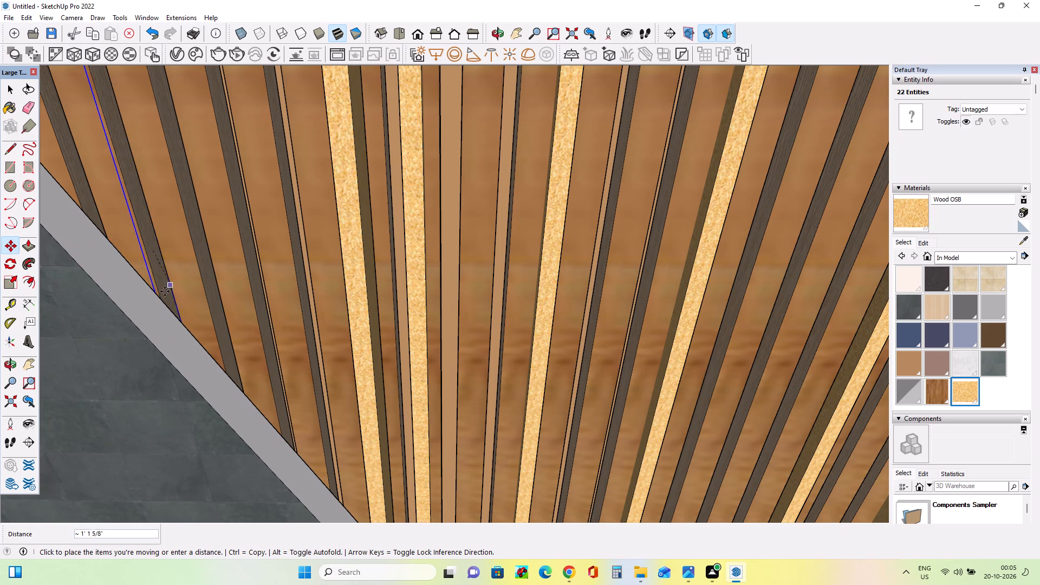
drag(165, 291, 171, 312)
Raise the strip about 1' 5 5/8" in its gap to meet the tops of the exposed slats.
scroll(245, 326, down, 7)
middle_drag(243, 321, 511, 279)
drag(268, 294, 251, 302)
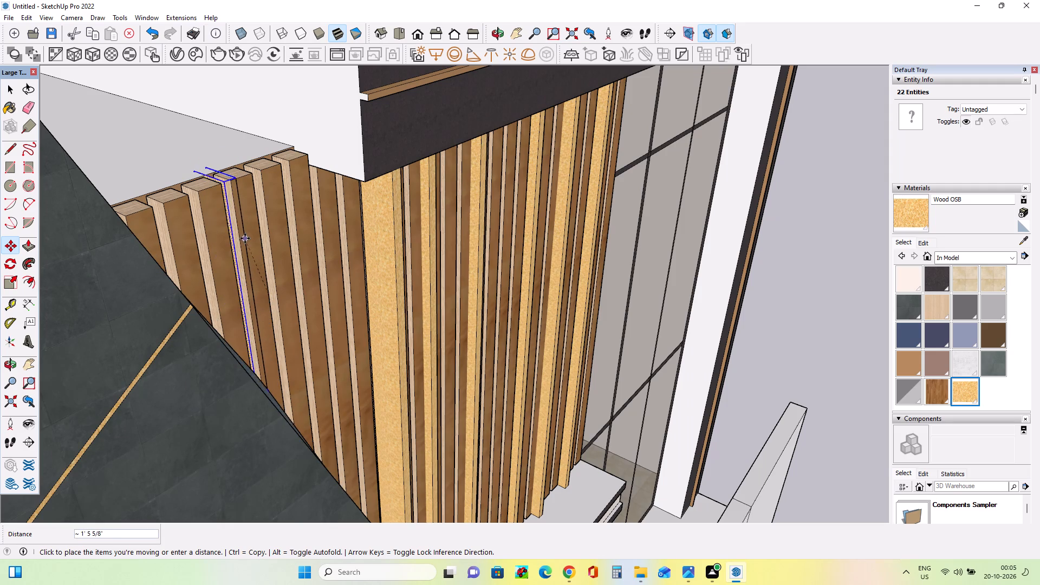
click(245, 244)
Delete the light strip crossing the sloped panel near the roof band's end, including its leftover faces and edge.
middle_drag(304, 375, 256, 374)
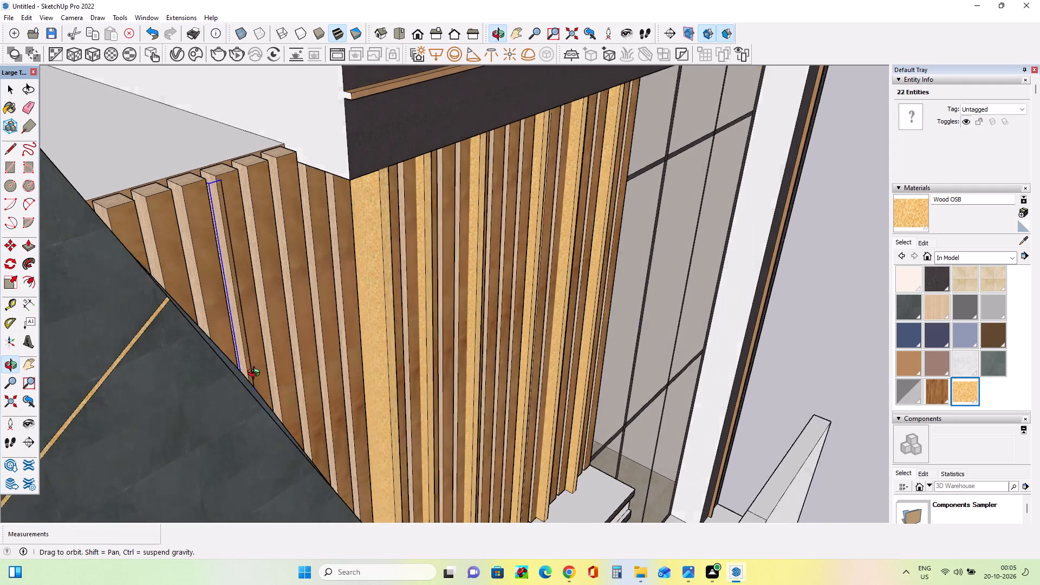
middle_drag(256, 374, 184, 368)
scroll(184, 368, down, 4)
middle_drag(268, 388, 134, 337)
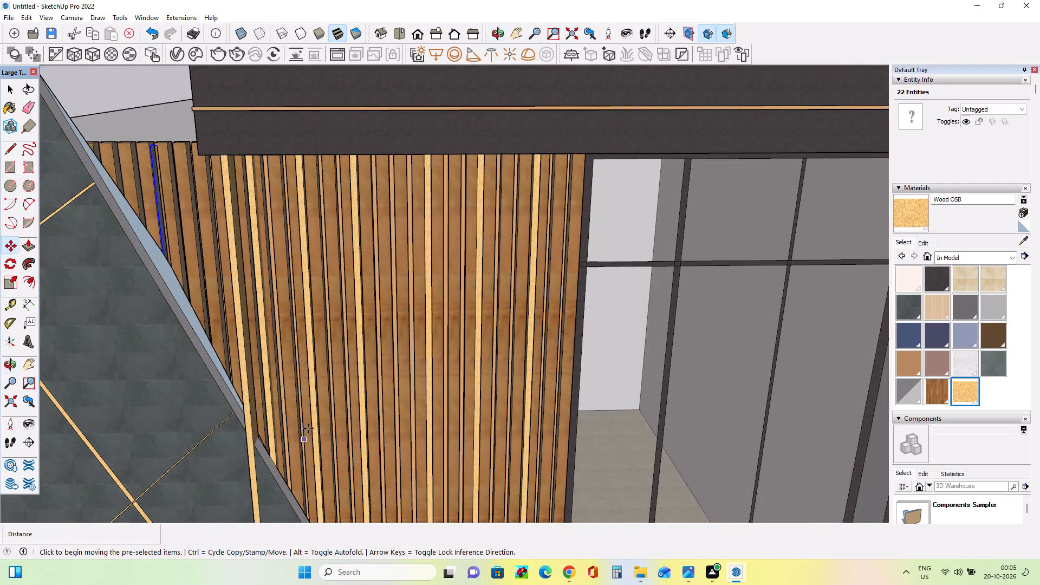
middle_drag(314, 420, 338, 363)
click(10, 90)
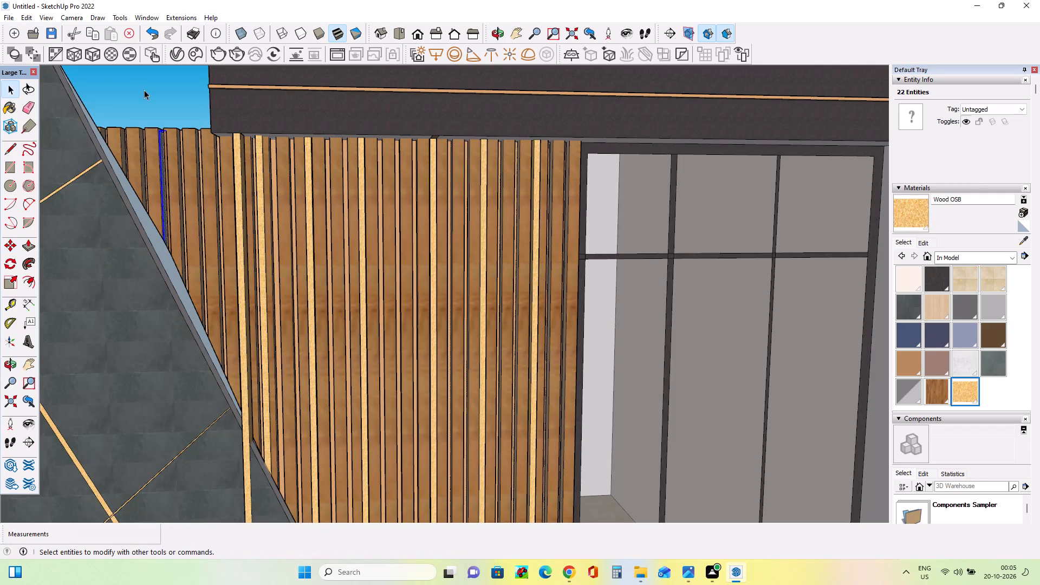
click(144, 90)
middle_drag(234, 290, 235, 304)
click(246, 319)
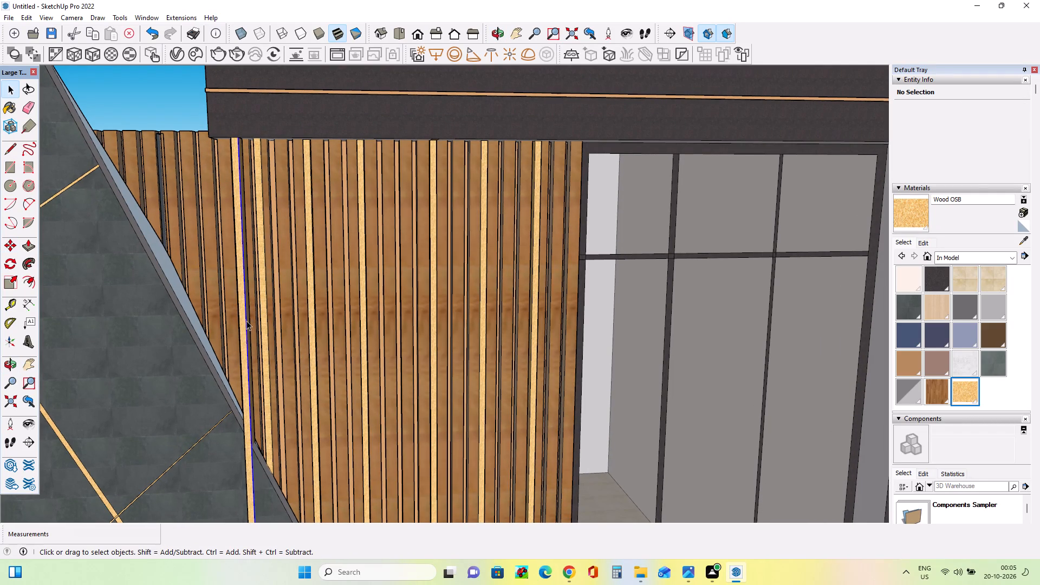
key(Delete)
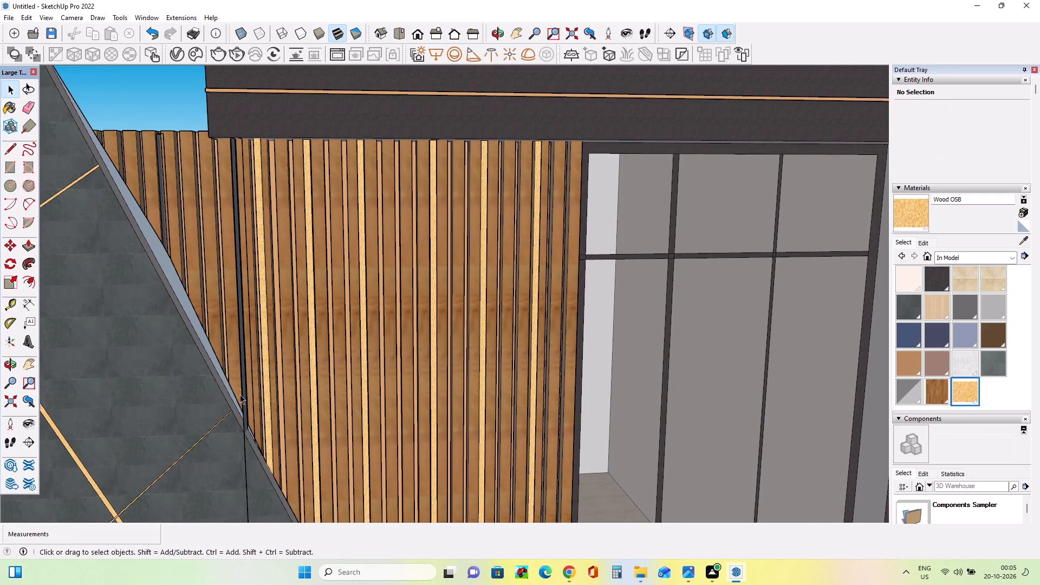
click(242, 409)
key(Delete)
click(253, 420)
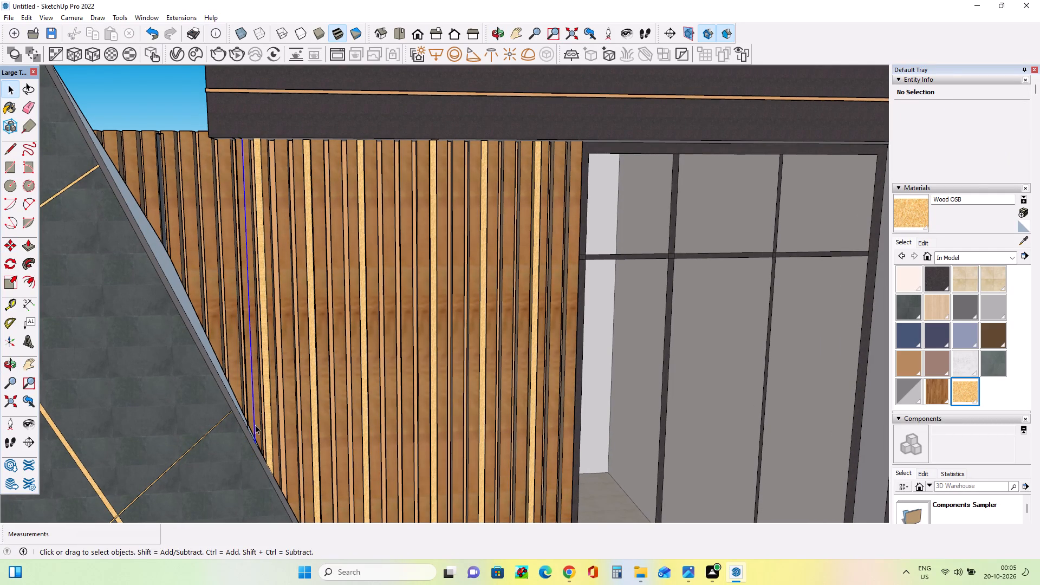
key(Delete)
Inspect the slatted facade and its light strips beside the sloped panel, close up and across the whole front.
middle_drag(249, 410, 199, 375)
scroll(199, 375, down, 13)
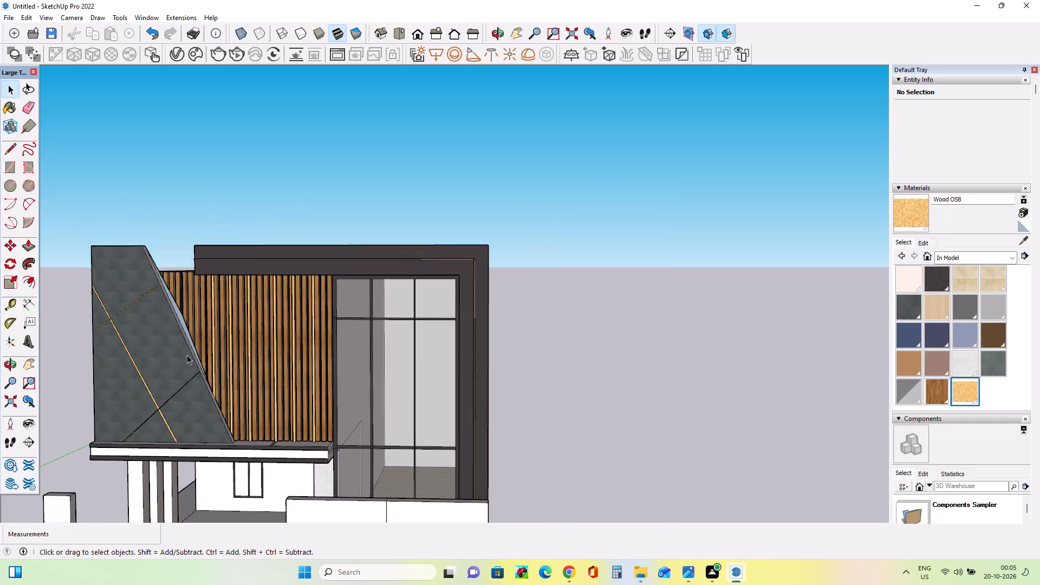
scroll(187, 355, down, 3)
scroll(172, 402, up, 8)
middle_drag(173, 395, 222, 381)
middle_click(222, 381)
scroll(270, 378, up, 6)
middle_drag(251, 406, 78, 441)
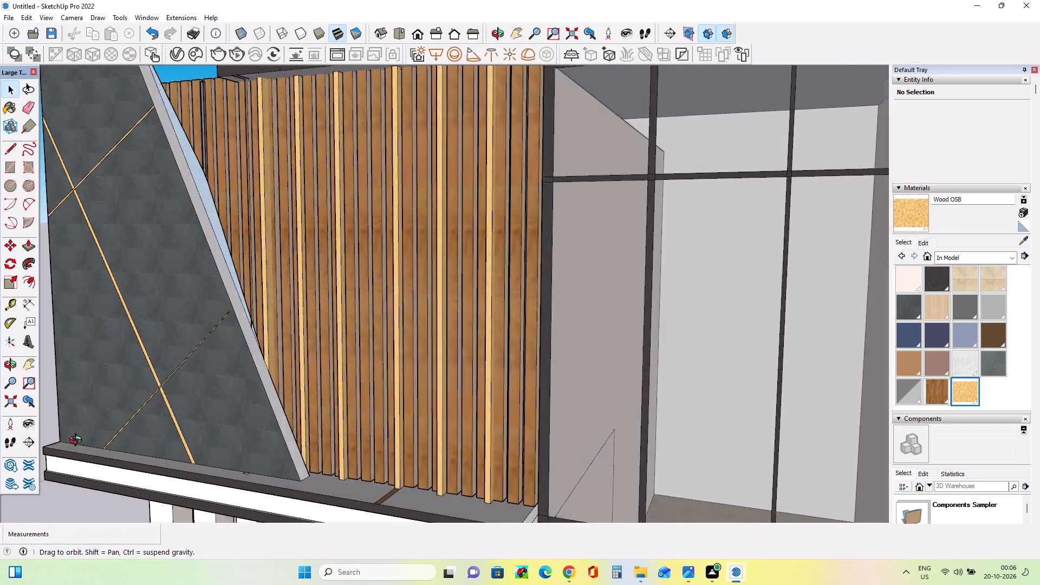
middle_drag(78, 441, 259, 389)
scroll(265, 390, down, 3)
scroll(181, 334, down, 4)
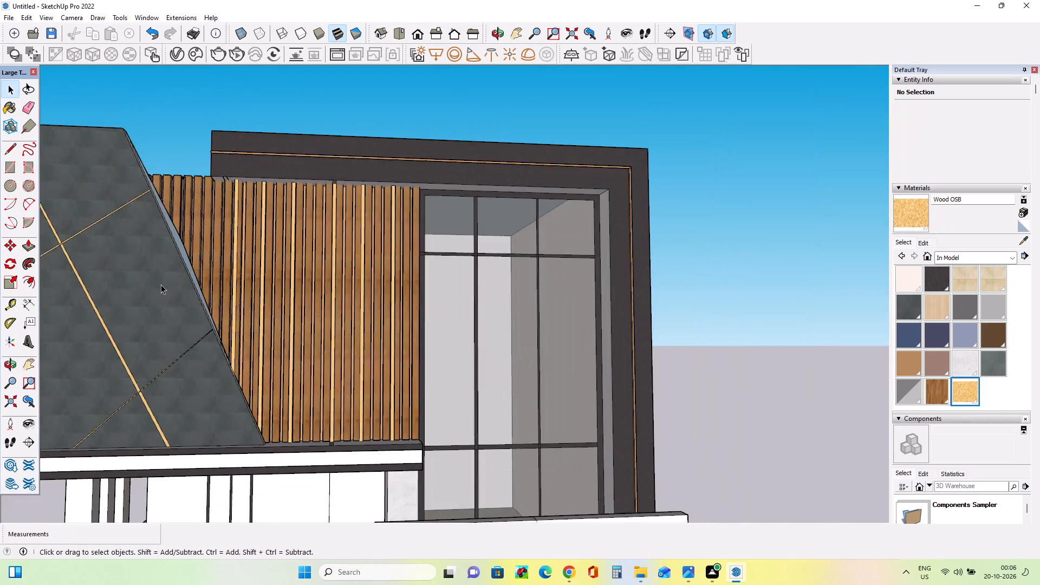
scroll(161, 284, down, 5)
scroll(375, 277, down, 4)
scroll(158, 308, up, 4)
middle_drag(302, 350, 302, 352)
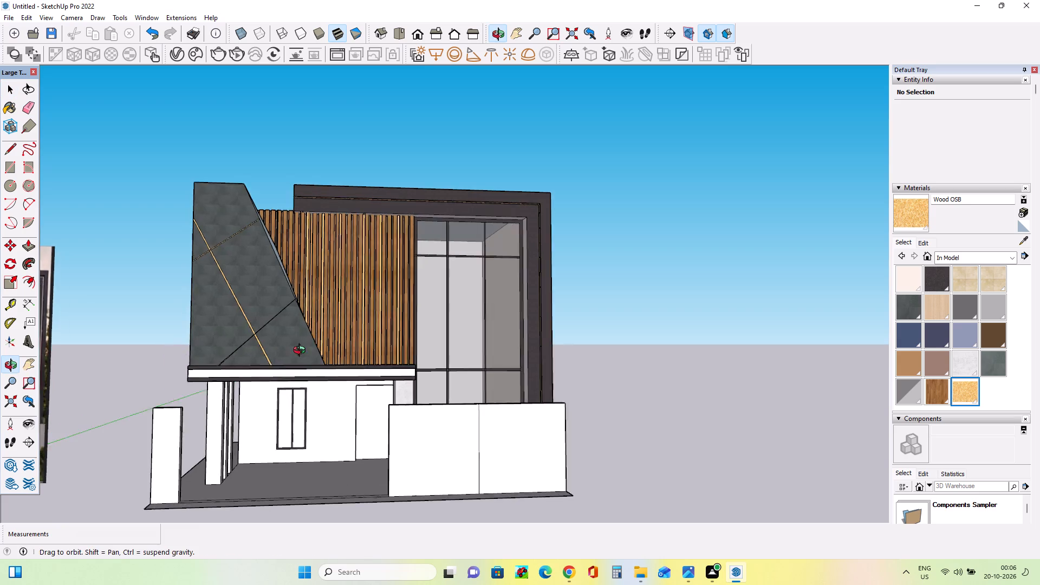
middle_drag(302, 352, 264, 374)
Copy the slat component beside the glazing about 25' down onto the front of the white boundary wall.
click(408, 320)
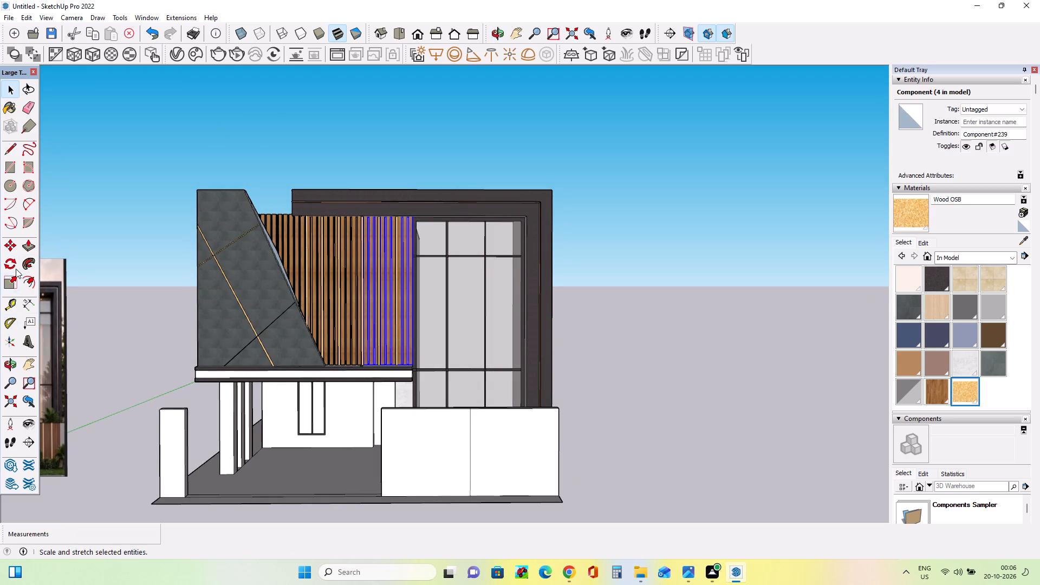
click(12, 249)
click(414, 365)
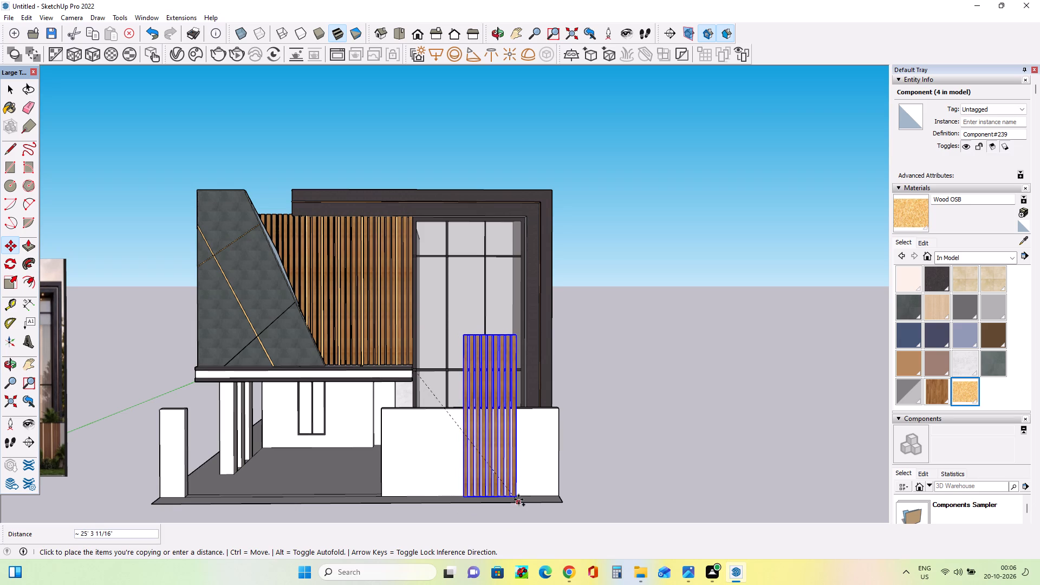
drag(518, 499, 523, 500)
Scale the copied slat component vertically to about 0.54, bringing its top down to the boundary wall's top edge.
scroll(569, 497, down, 3)
middle_drag(569, 497, 406, 493)
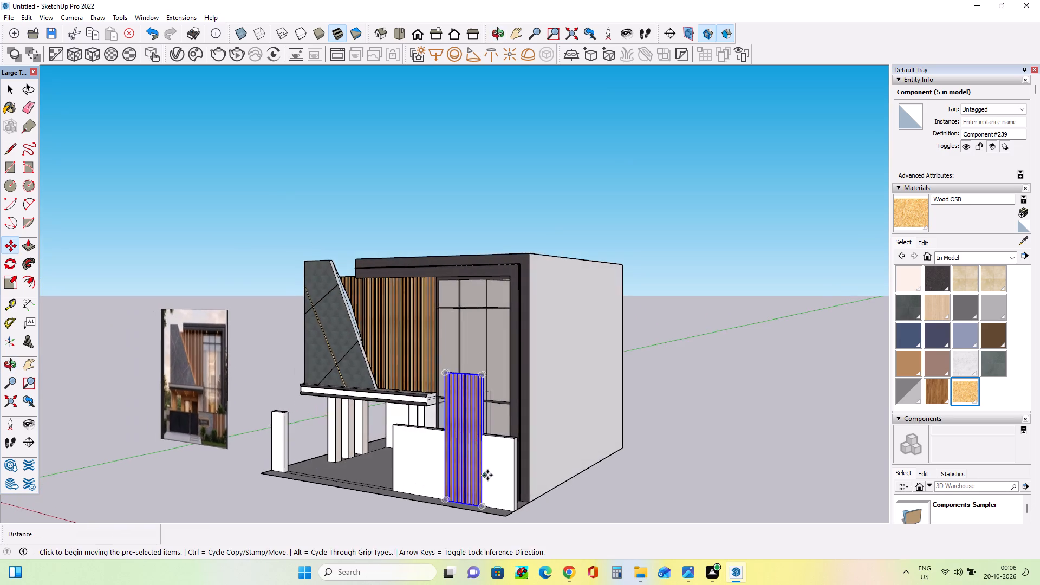
scroll(494, 476, up, 11)
middle_drag(474, 483, 452, 492)
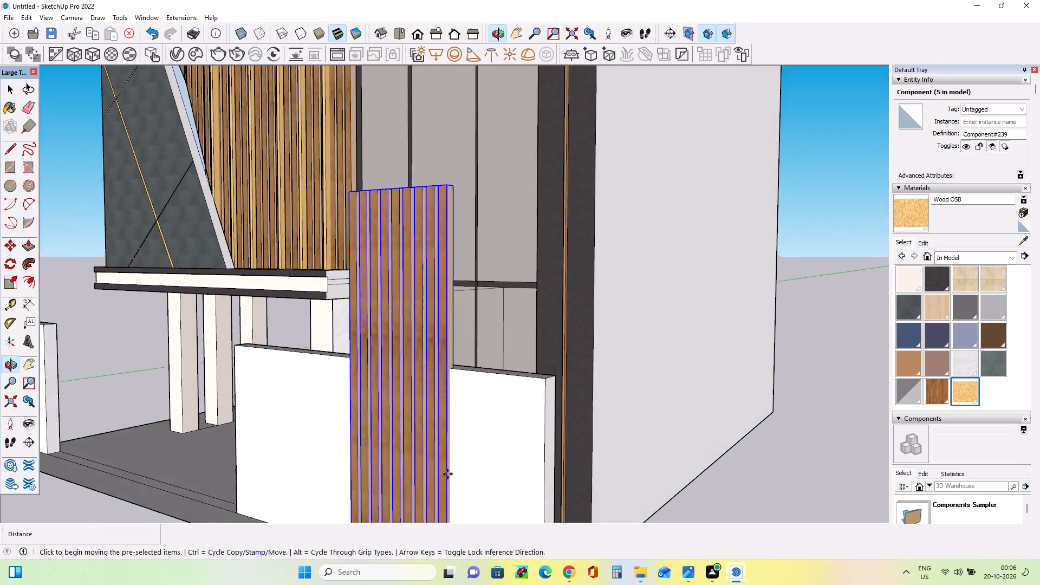
scroll(457, 422, down, 7)
middle_drag(466, 422, 551, 412)
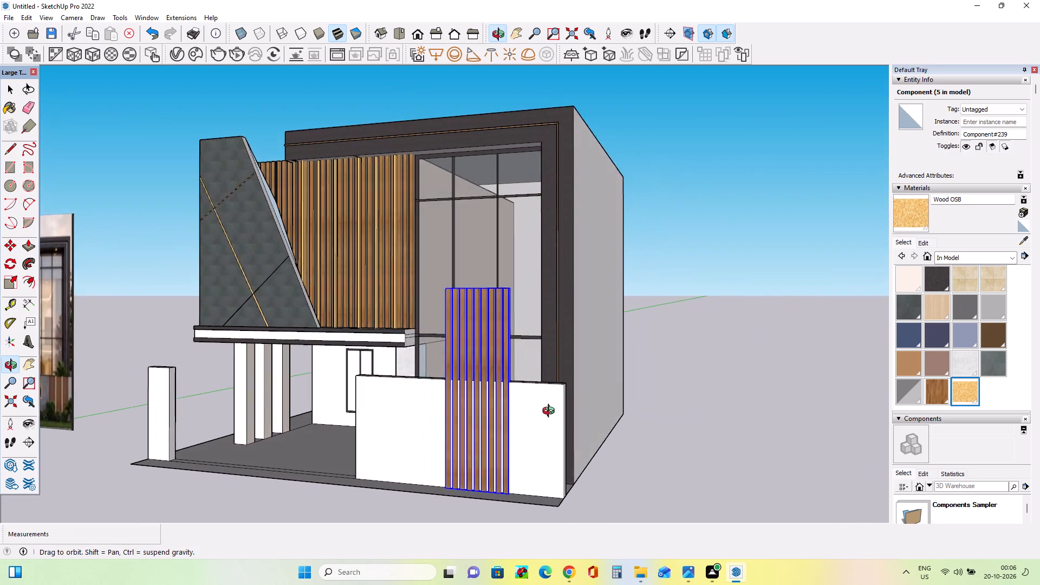
middle_drag(551, 412, 551, 412)
scroll(526, 419, down, 5)
middle_drag(540, 451, 616, 485)
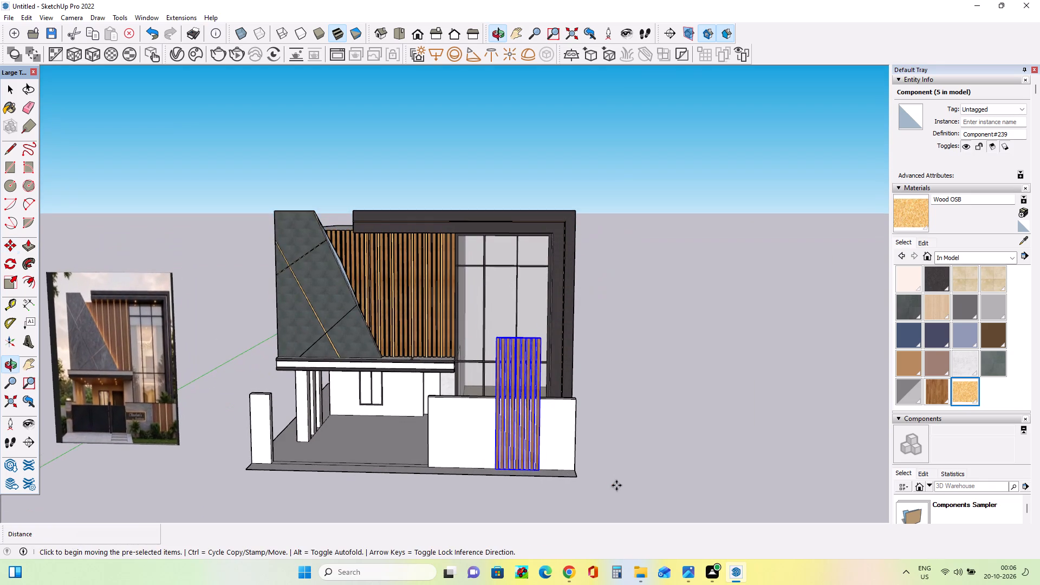
scroll(617, 473, down, 3)
middle_drag(580, 440, 581, 465)
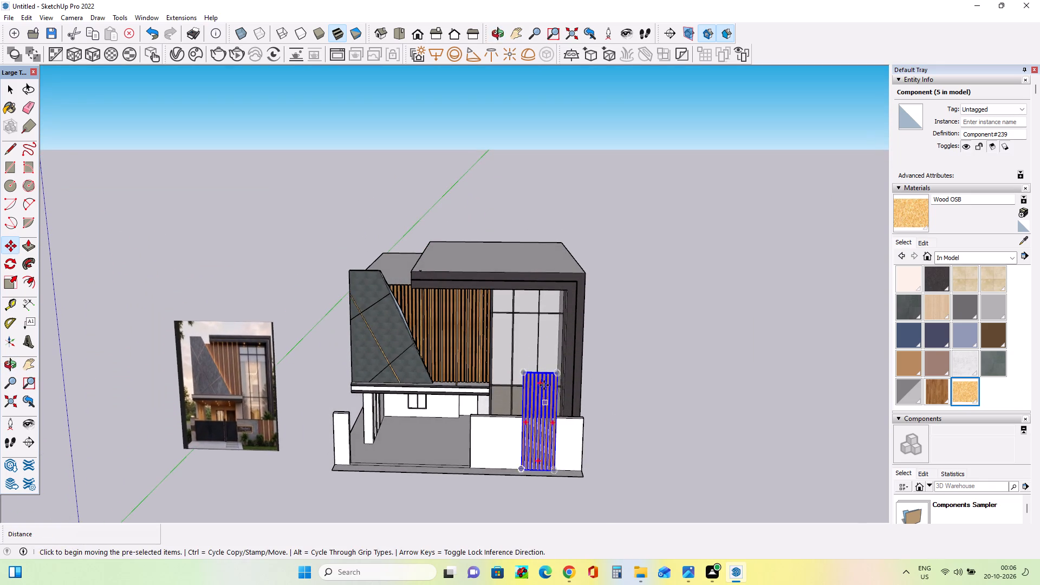
scroll(541, 373, up, 5)
middle_drag(538, 373, 556, 434)
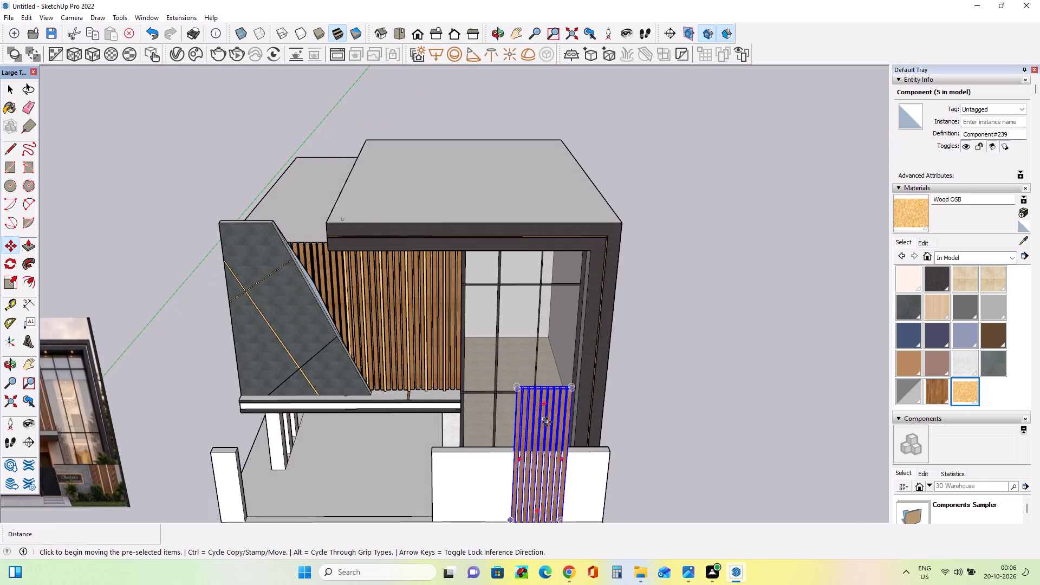
middle_drag(550, 427, 569, 476)
click(5, 281)
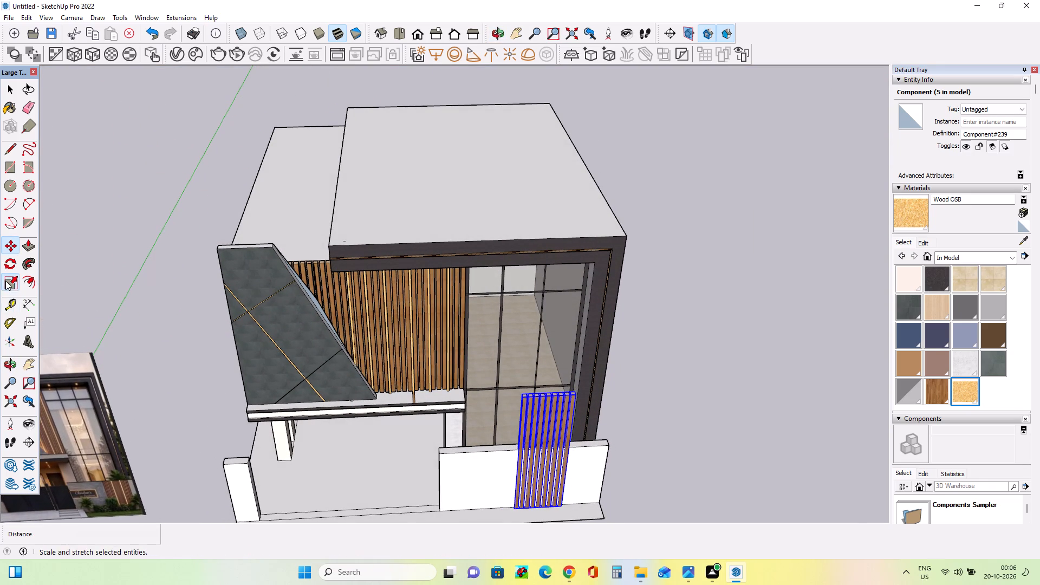
scroll(574, 412, up, 7)
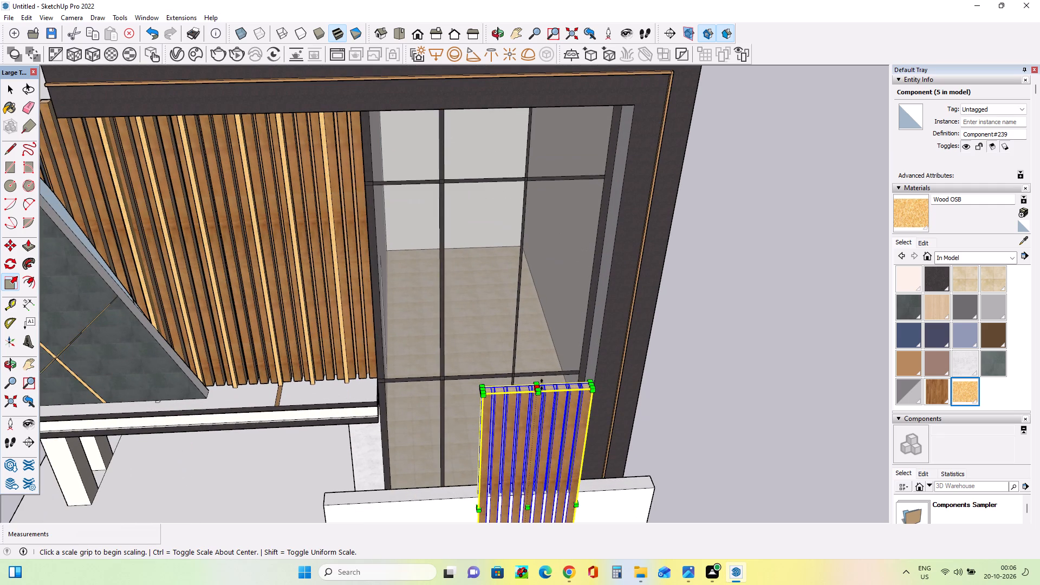
click(542, 385)
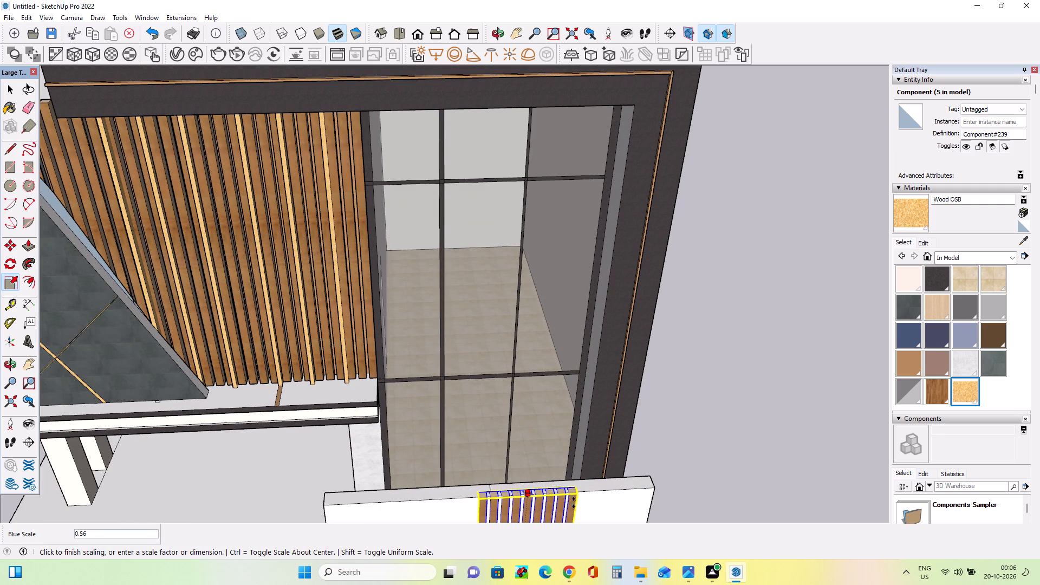
click(600, 484)
Move the shortened slat component about 1' 5 3/16" along the boundary wall toward the dark frame's side.
middle_drag(620, 513, 464, 272)
scroll(464, 272, down, 7)
middle_drag(527, 430, 564, 479)
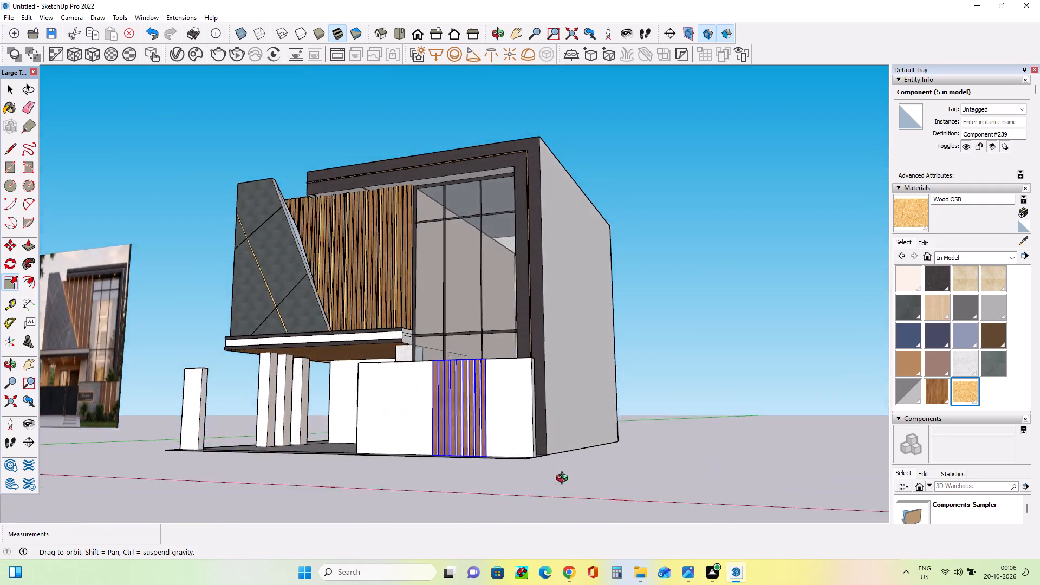
middle_drag(564, 479, 581, 486)
click(8, 247)
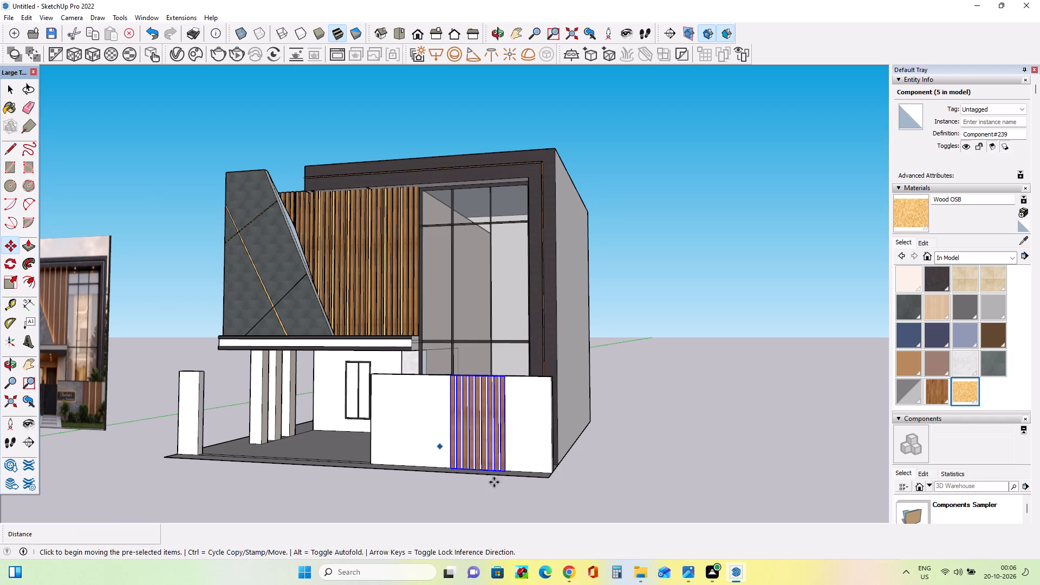
click(503, 470)
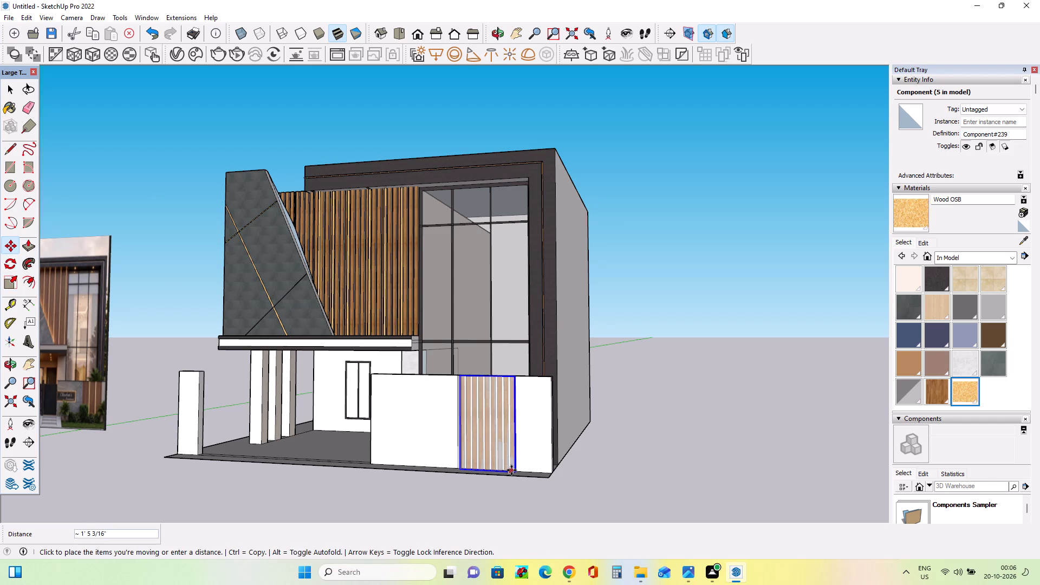
click(511, 470)
middle_drag(466, 465, 551, 518)
scroll(516, 430, up, 5)
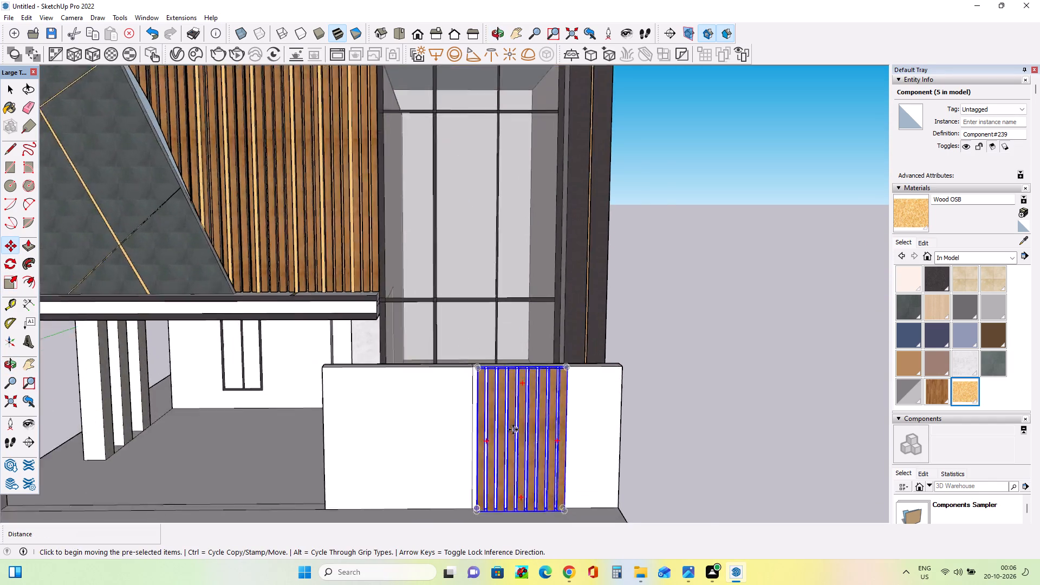
scroll(513, 430, up, 6)
middle_drag(493, 440, 486, 428)
scroll(453, 326, up, 3)
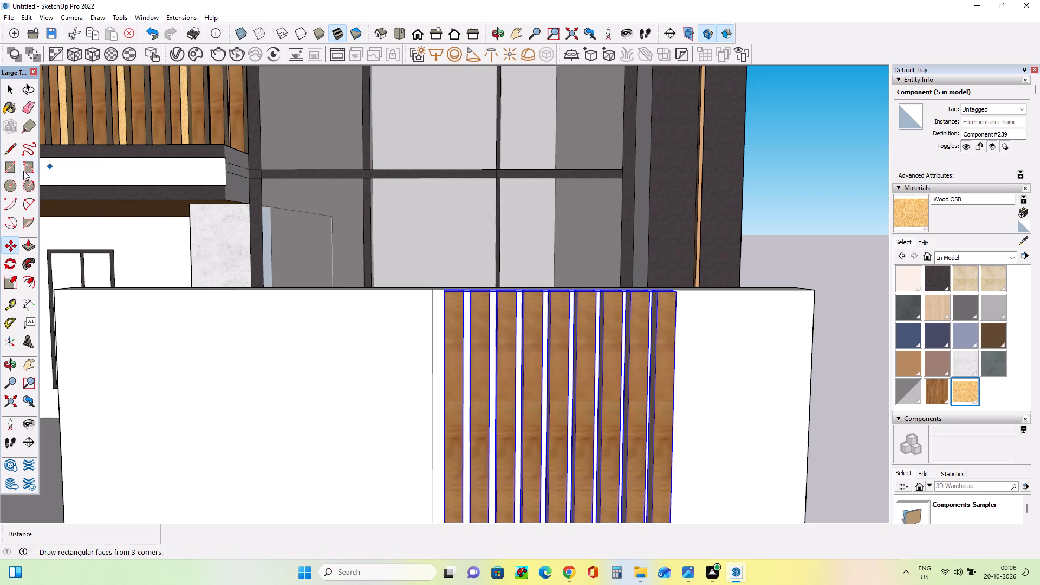
Draw a rectangle about 12' 8" by 2 7/16" on the boundary wall in the gap between the second and third slats.
click(6, 168)
scroll(504, 346, up, 6)
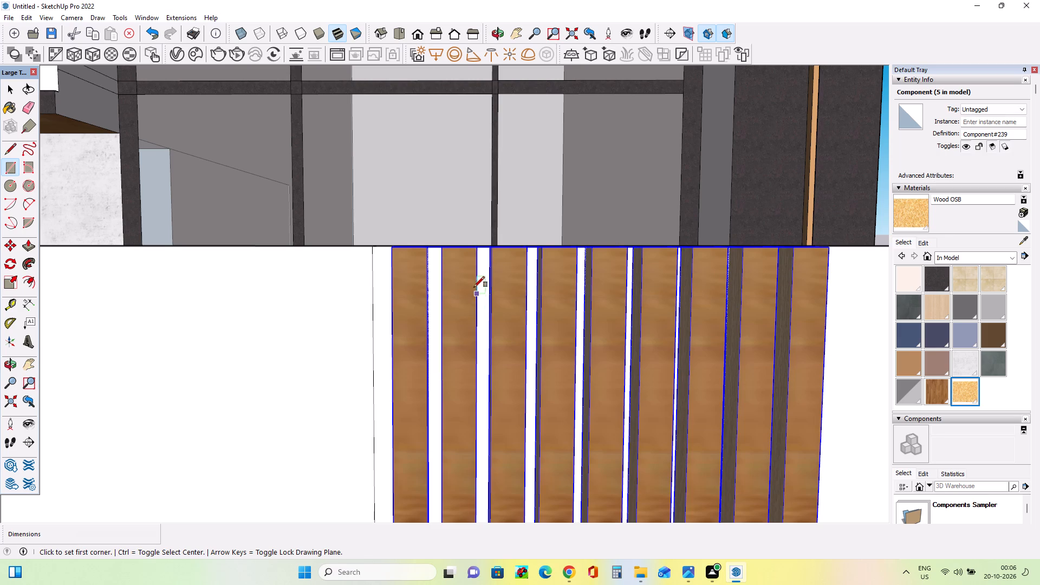
scroll(482, 253, up, 7)
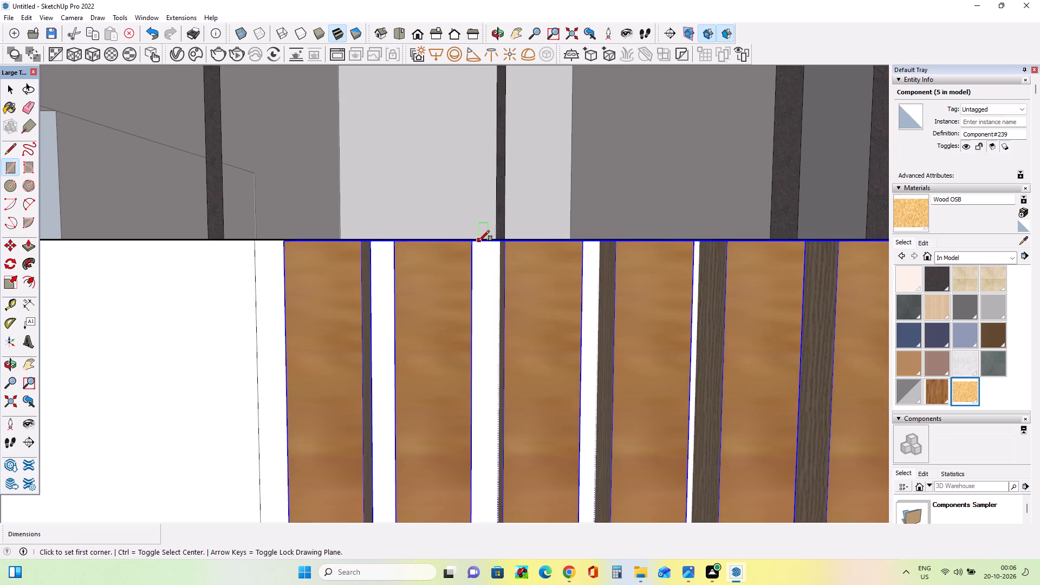
click(477, 245)
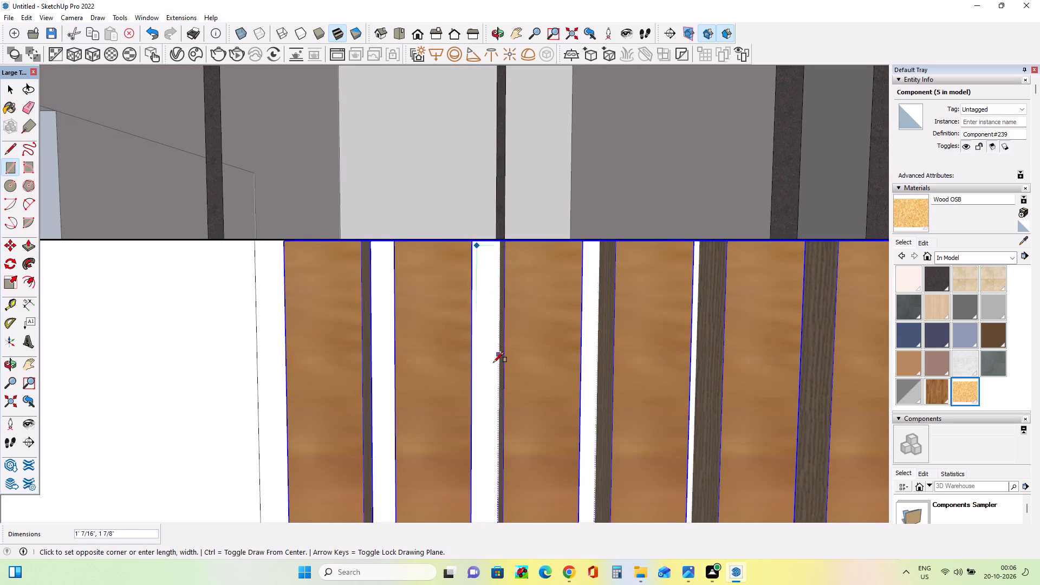
scroll(493, 363, down, 20)
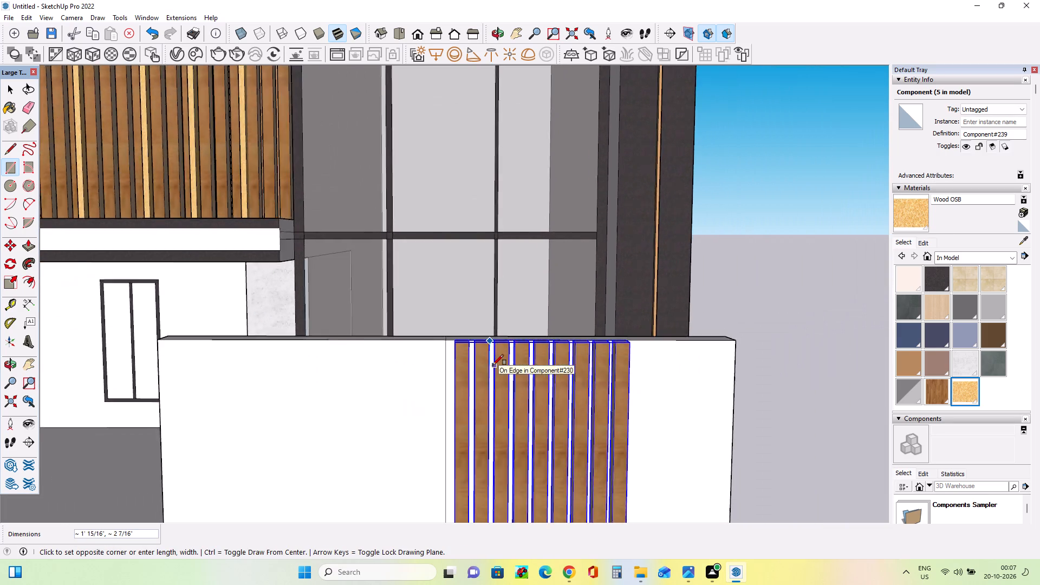
scroll(493, 365, down, 8)
scroll(490, 473, up, 16)
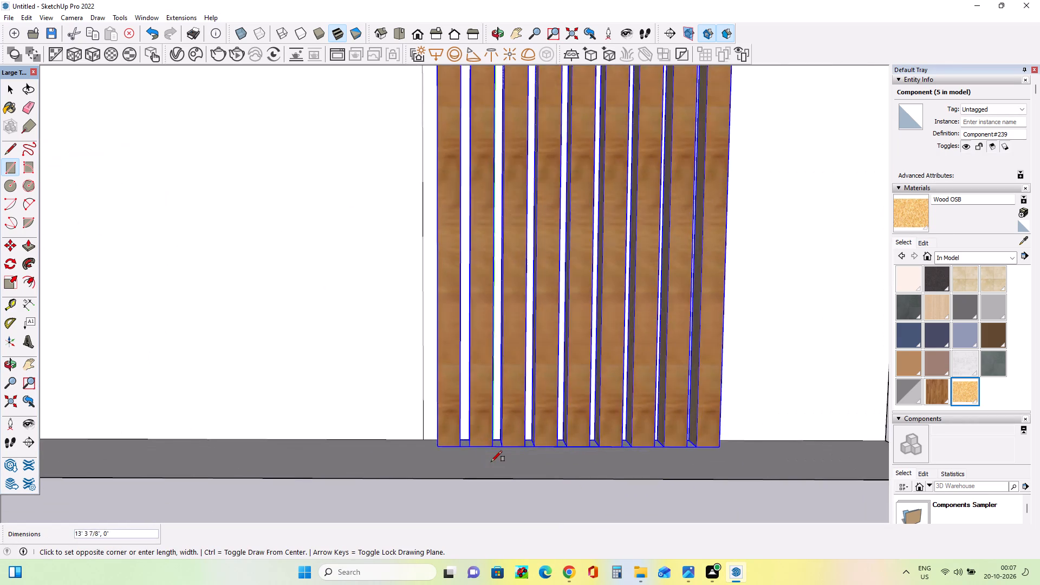
scroll(491, 461, up, 4)
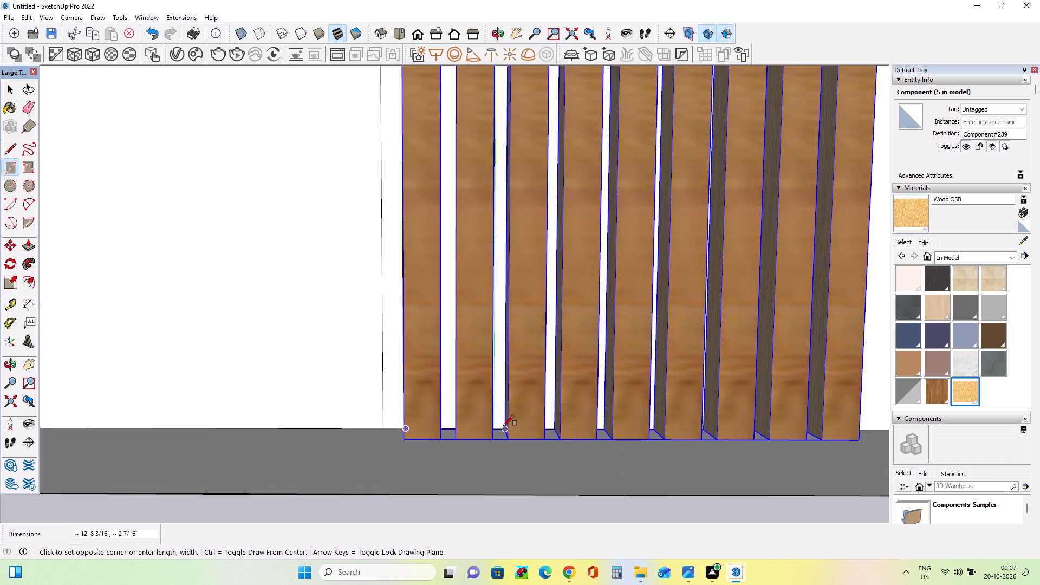
click(503, 426)
Paint the new strip between the second and third slats Wood OSB and pull it out 8 1/2".
middle_drag(505, 463, 508, 478)
click(907, 213)
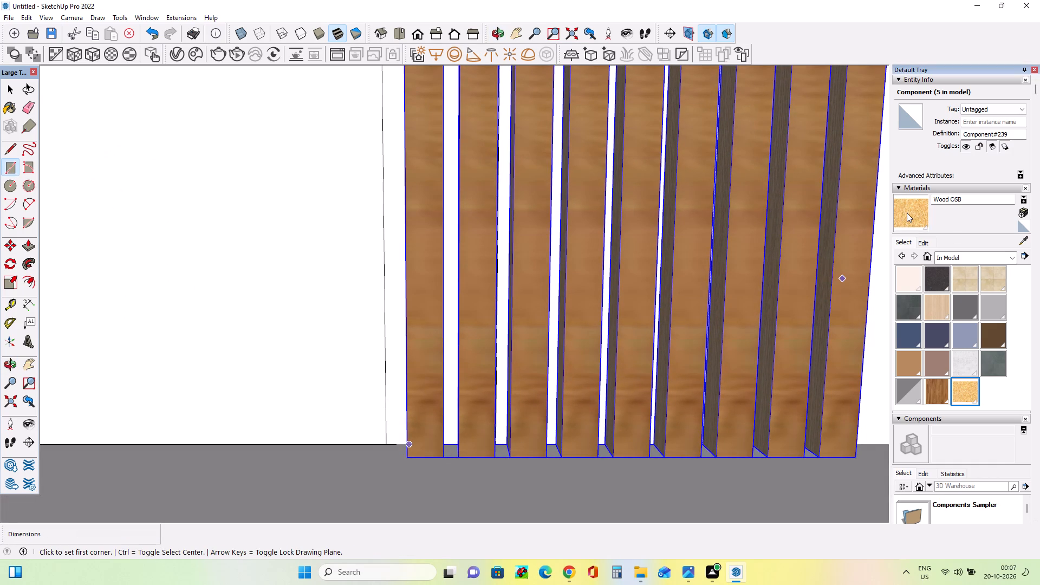
click(502, 406)
middle_click(521, 435)
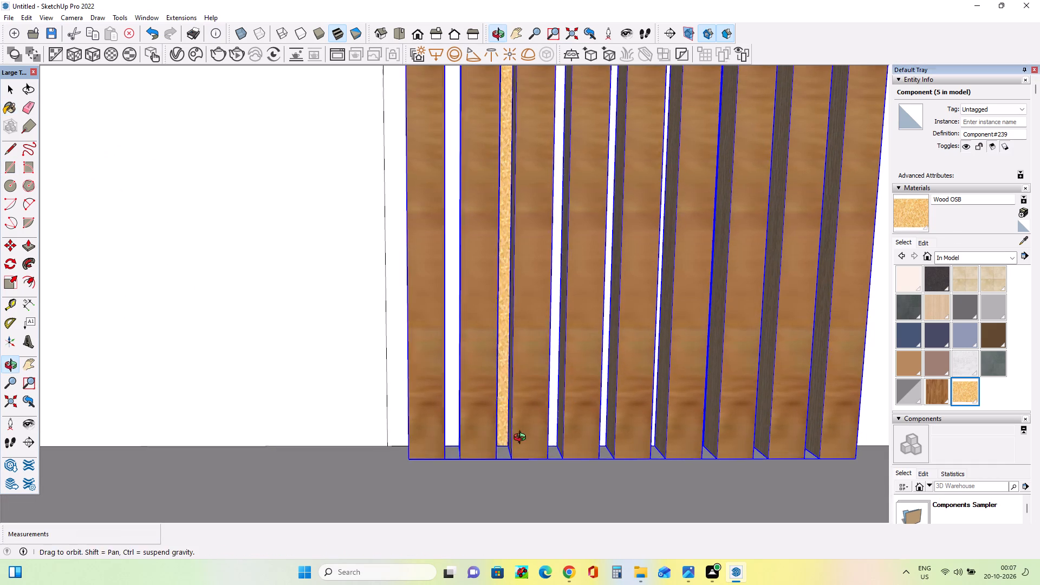
click(29, 251)
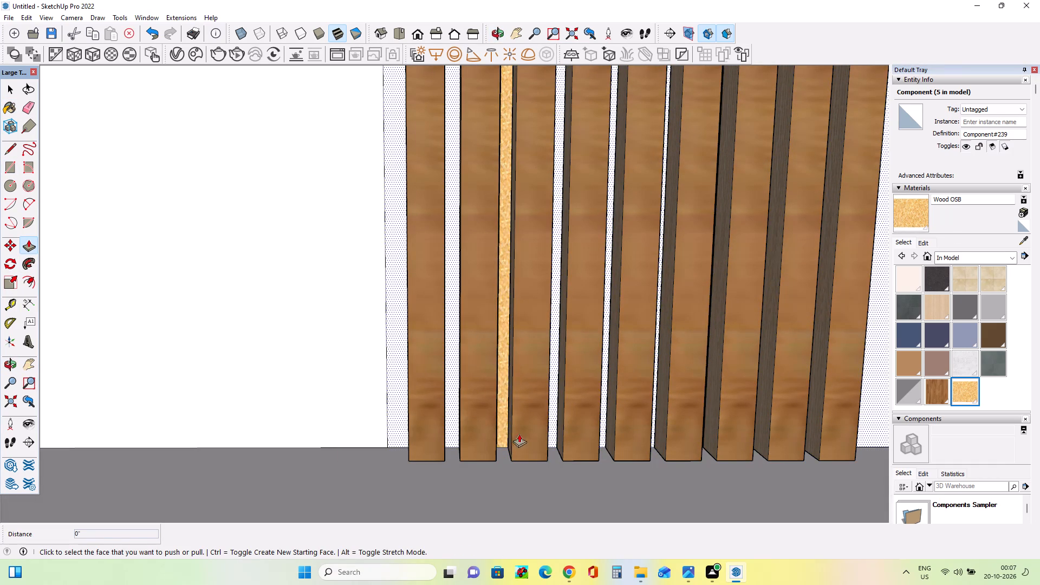
click(507, 428)
click(507, 443)
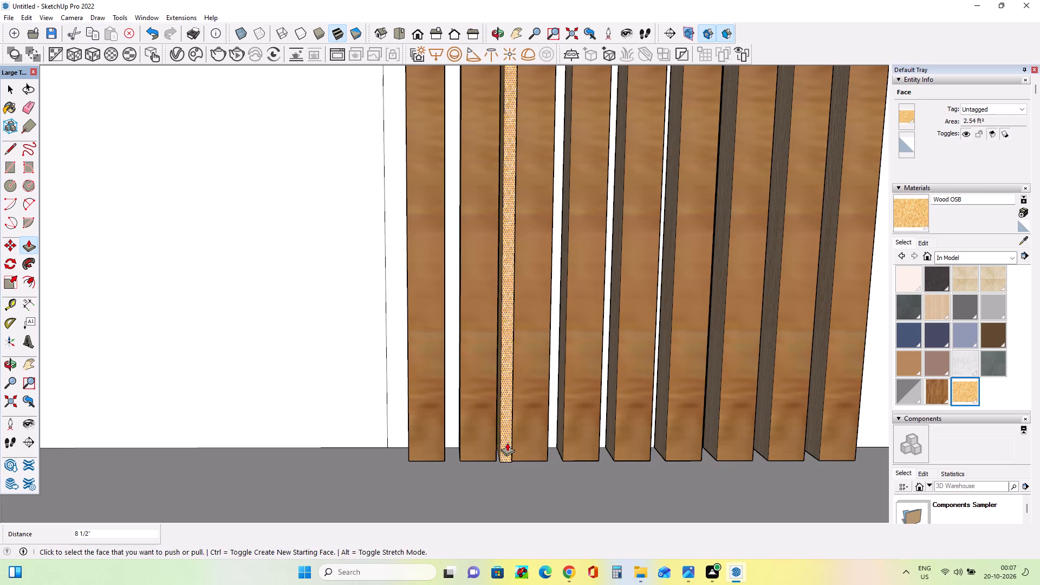
Draw a rectangle about 2 1/8" by 12' 8 3/4" on the boundary wall between the fifth and sixth slats.
middle_drag(579, 478, 502, 492)
scroll(544, 470, down, 3)
middle_drag(549, 468, 574, 456)
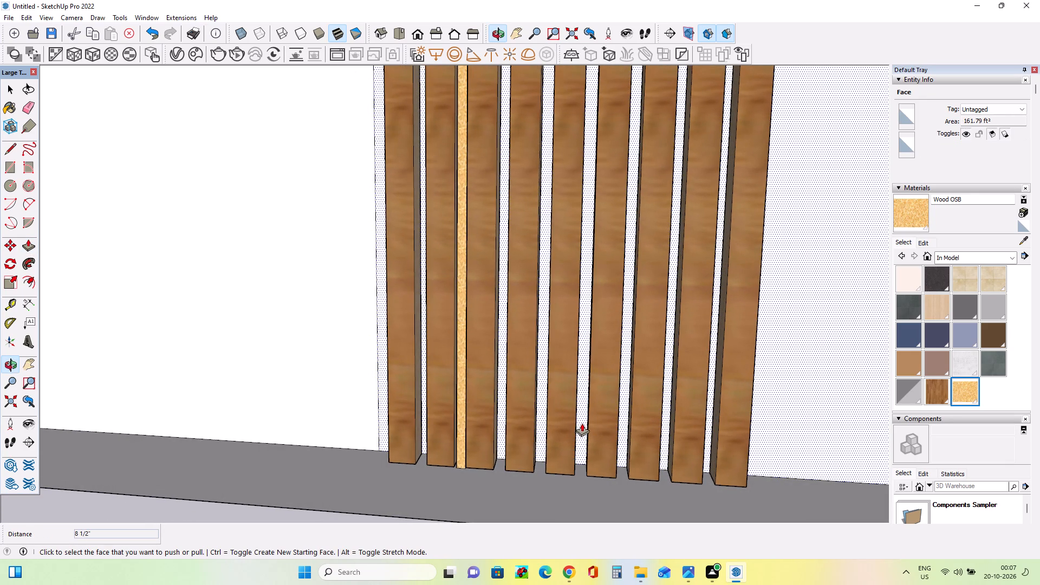
scroll(582, 427, down, 2)
scroll(592, 304, down, 6)
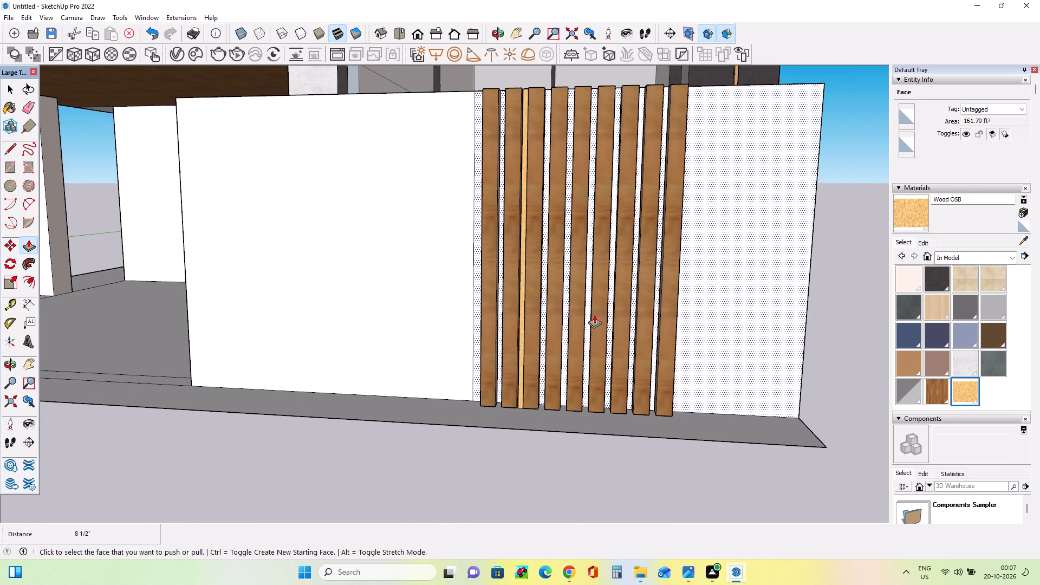
click(6, 173)
scroll(604, 118, up, 4)
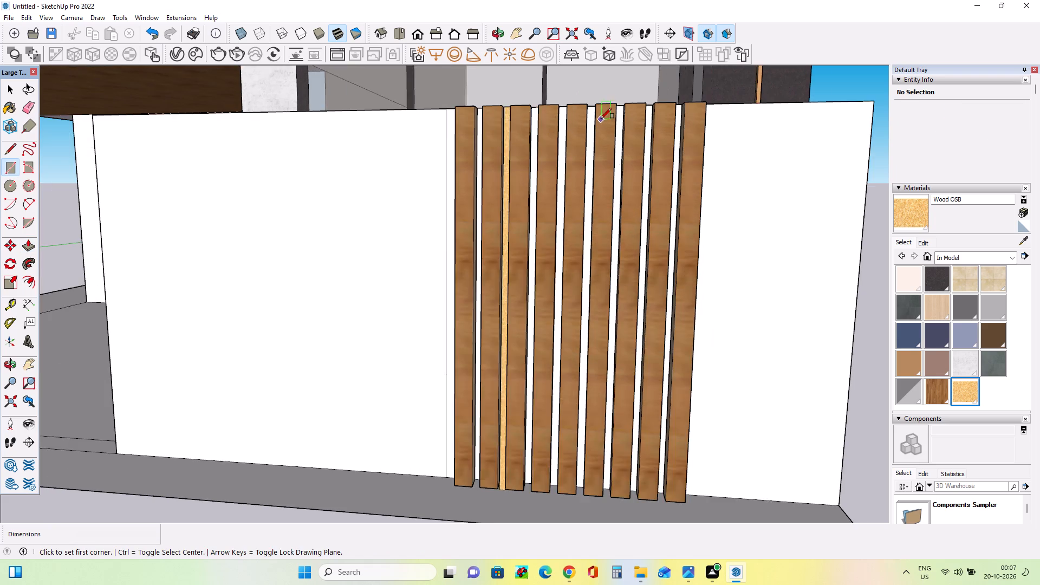
scroll(601, 119, up, 12)
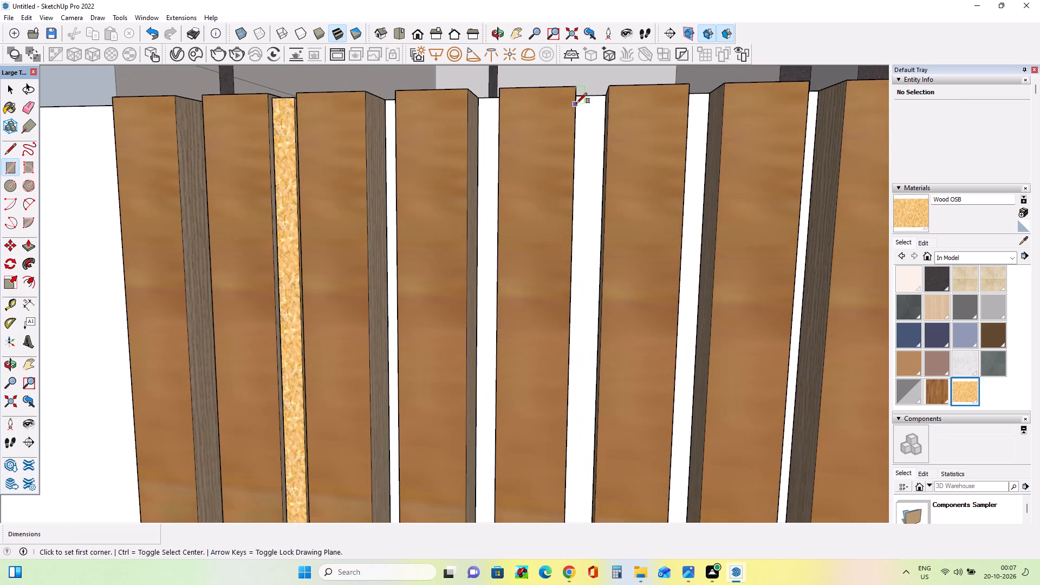
click(580, 99)
scroll(600, 201, down, 2)
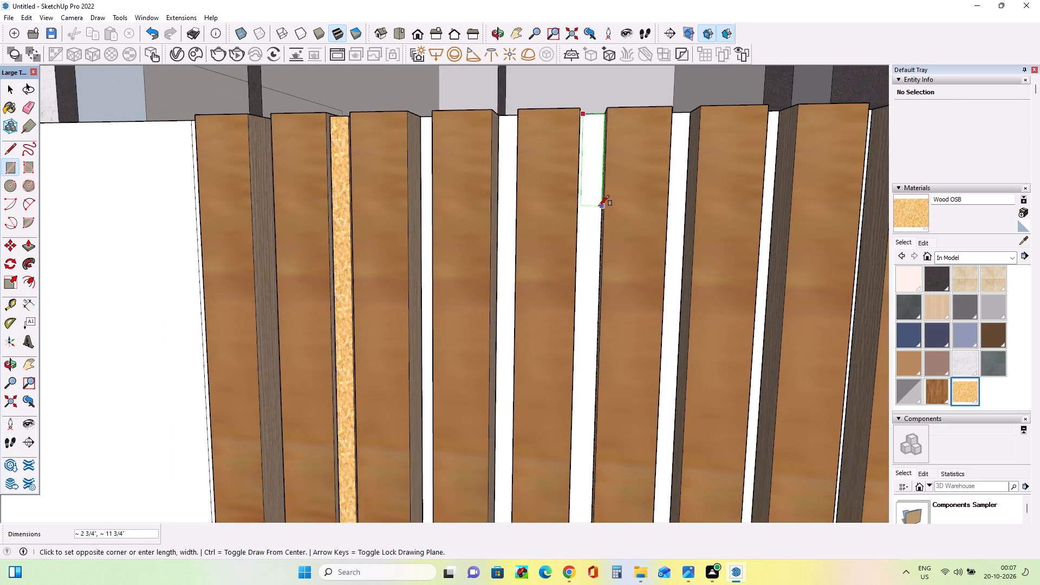
scroll(599, 206, down, 14)
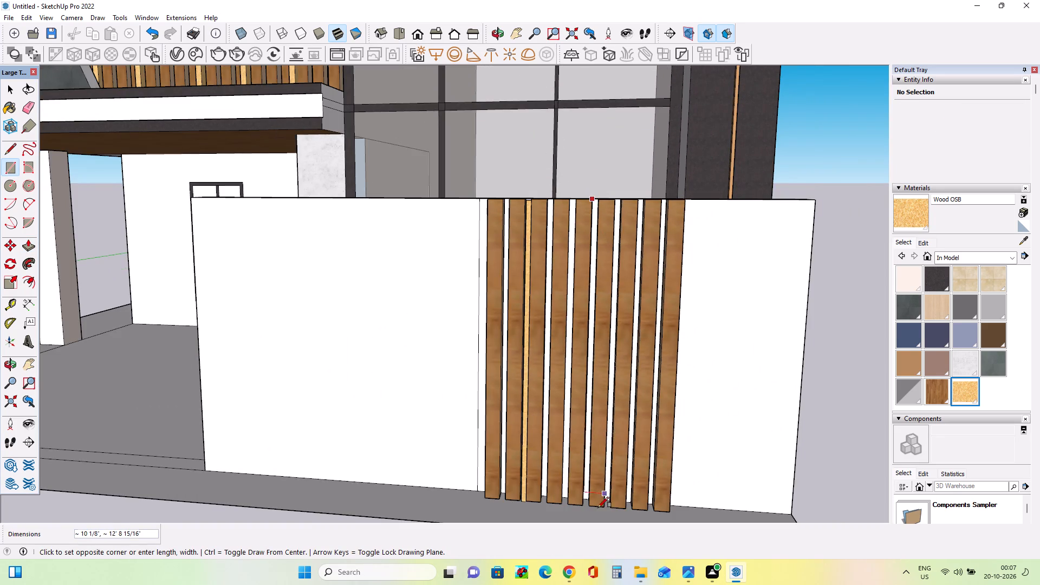
scroll(598, 508, up, 15)
click(573, 481)
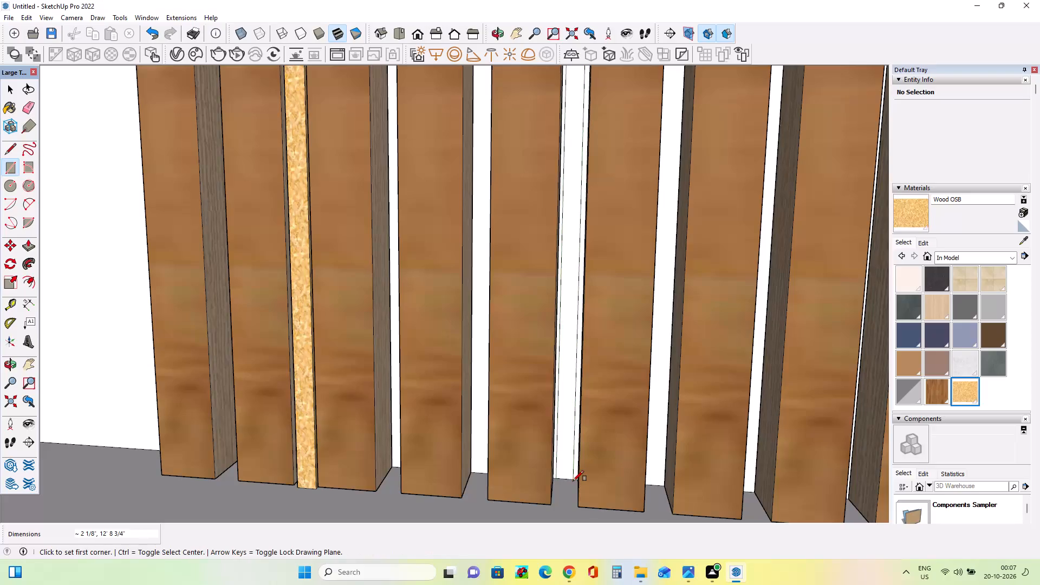
Paint the strip between the fifth and sixth slats Wood OSB and pull it out about 8 3/4".
click(909, 217)
click(573, 323)
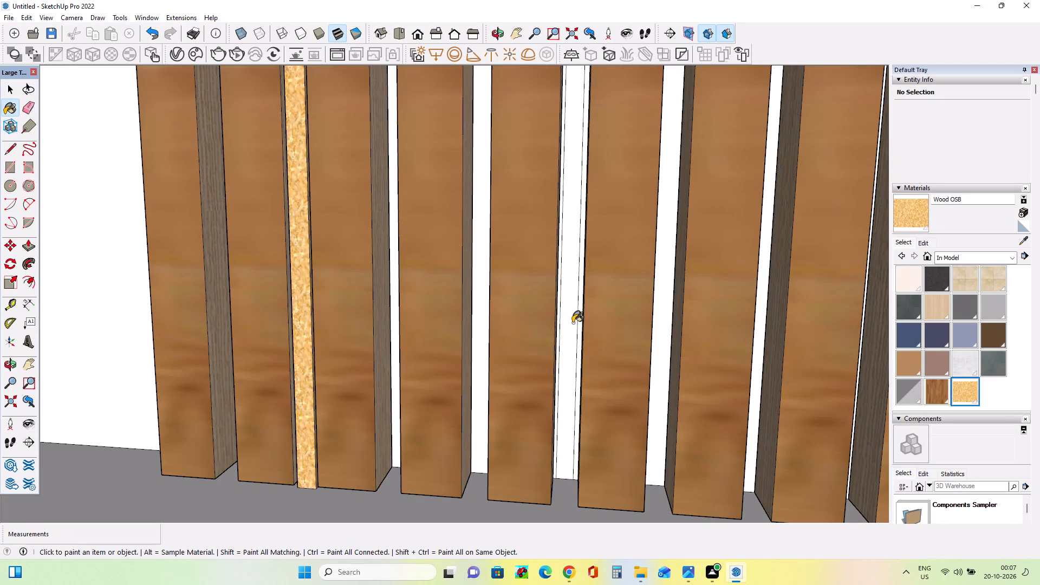
click(25, 248)
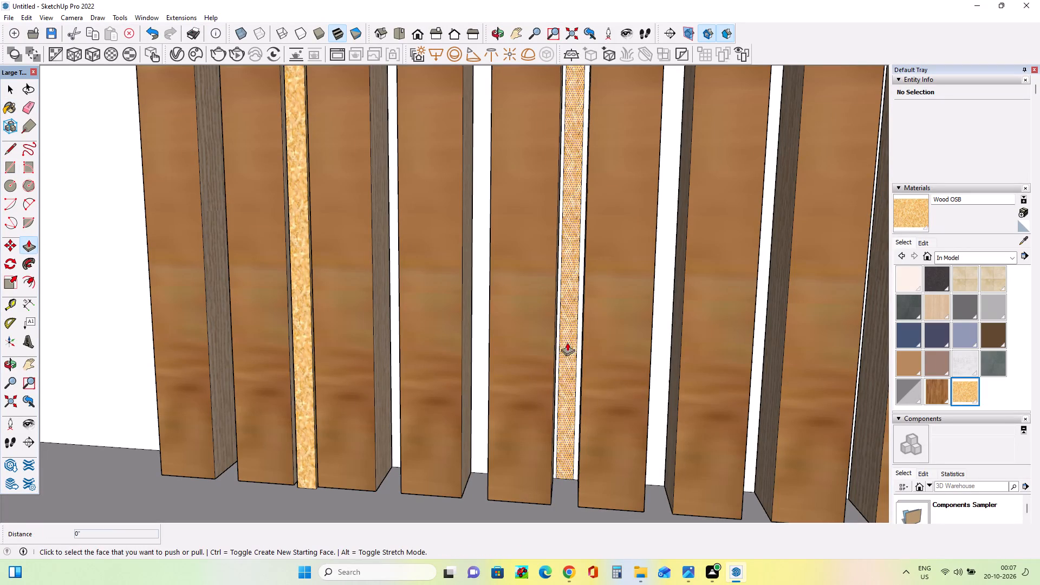
click(563, 341)
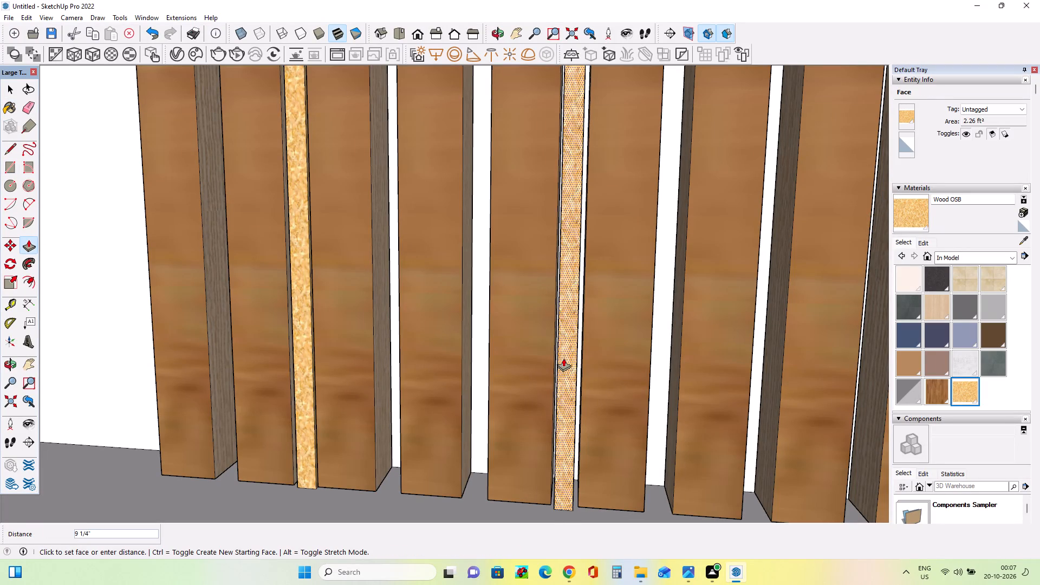
click(563, 358)
Pull the light strip between the second and third slats out a further 1 13/16".
middle_drag(404, 361, 526, 352)
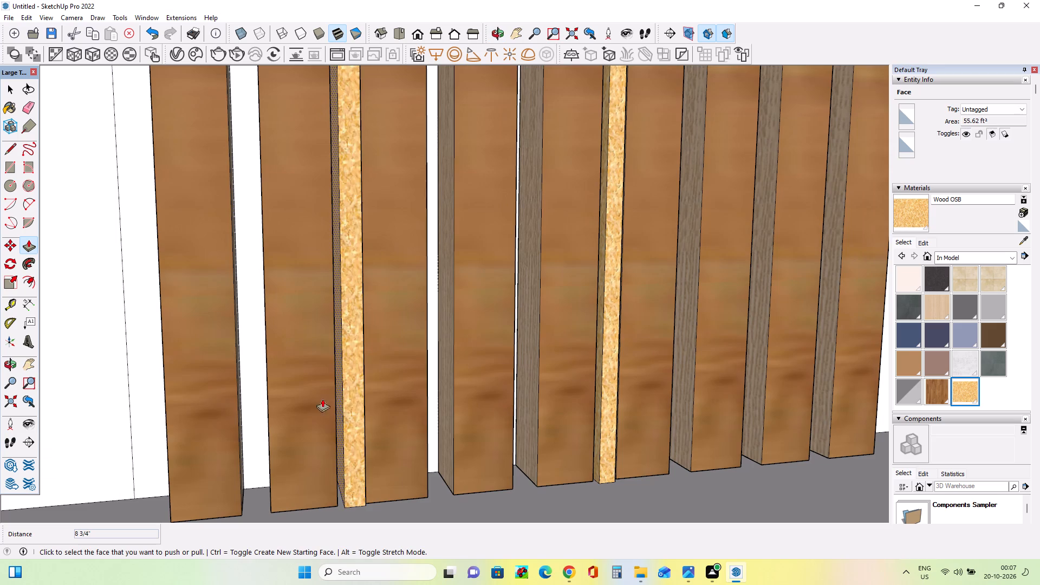
click(354, 396)
click(354, 401)
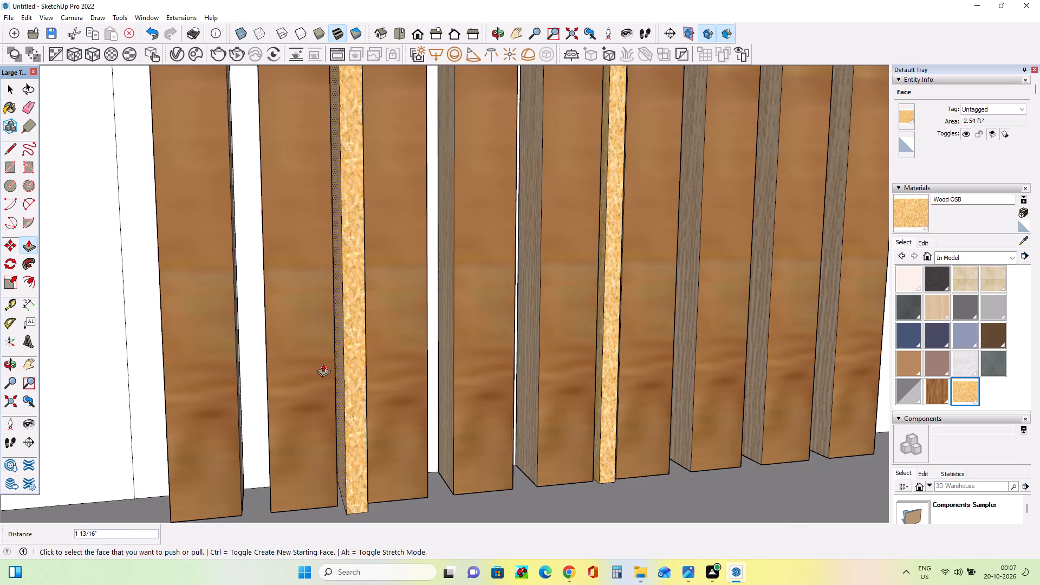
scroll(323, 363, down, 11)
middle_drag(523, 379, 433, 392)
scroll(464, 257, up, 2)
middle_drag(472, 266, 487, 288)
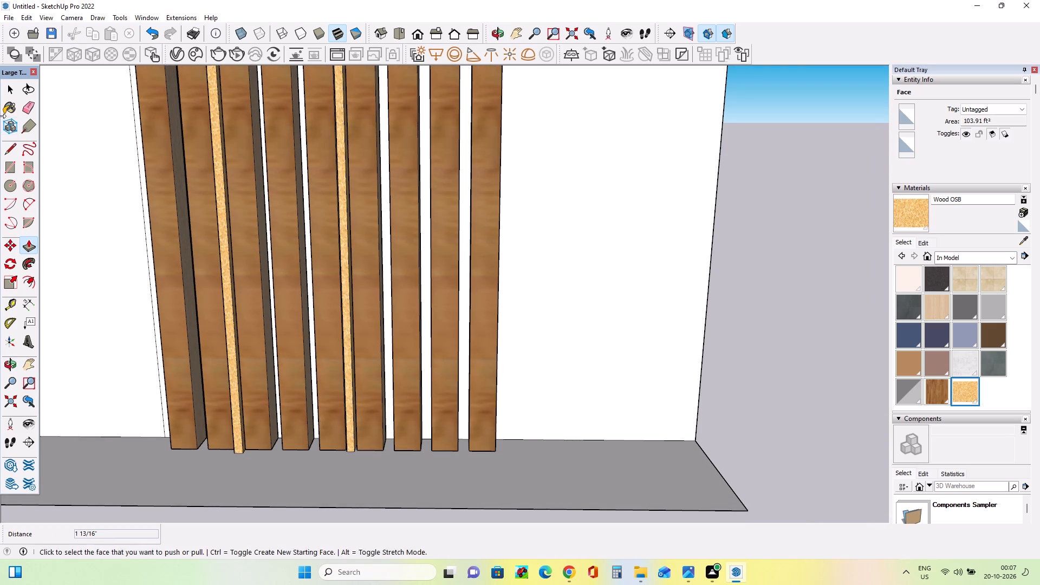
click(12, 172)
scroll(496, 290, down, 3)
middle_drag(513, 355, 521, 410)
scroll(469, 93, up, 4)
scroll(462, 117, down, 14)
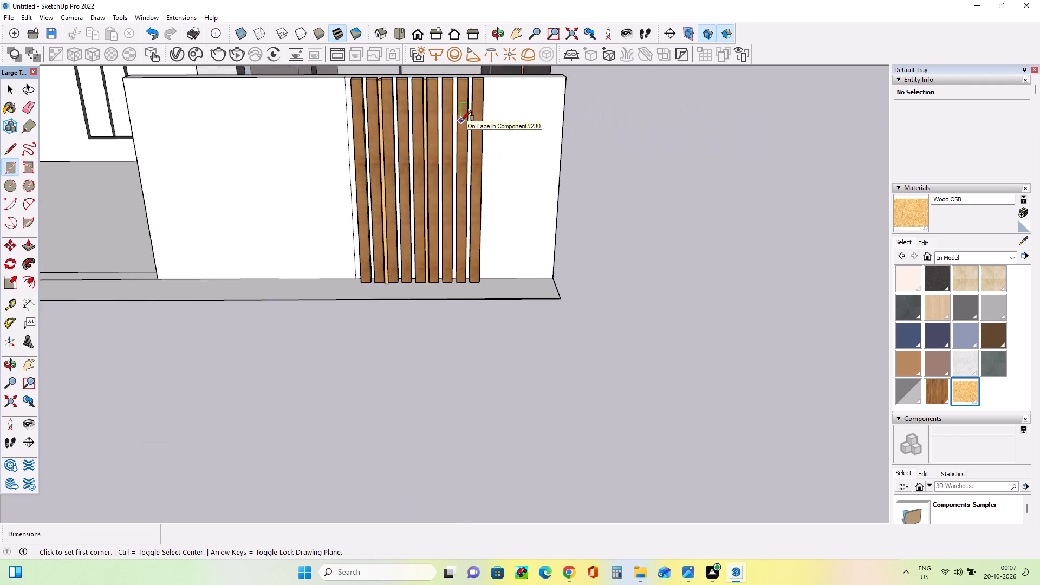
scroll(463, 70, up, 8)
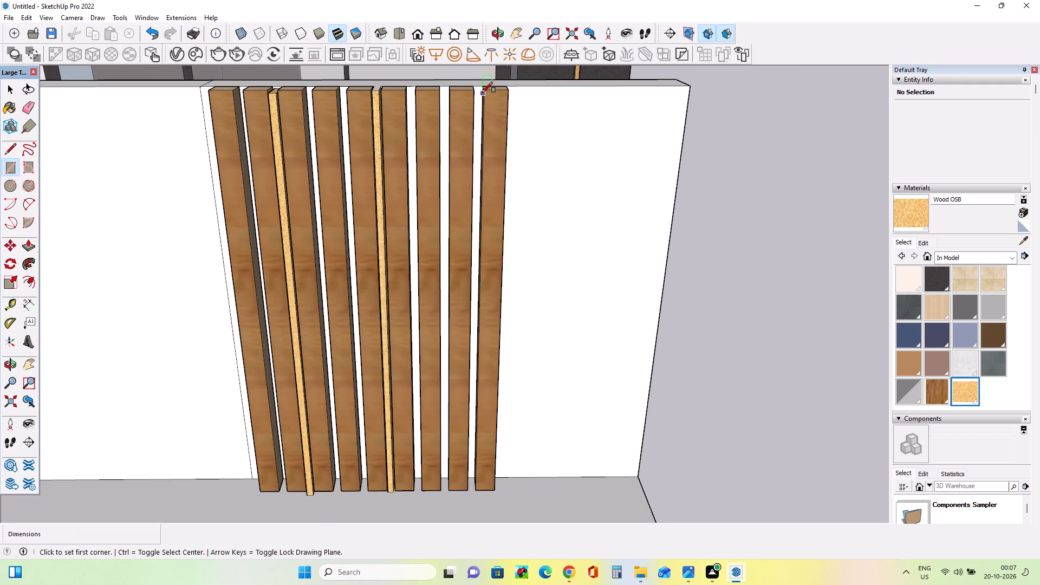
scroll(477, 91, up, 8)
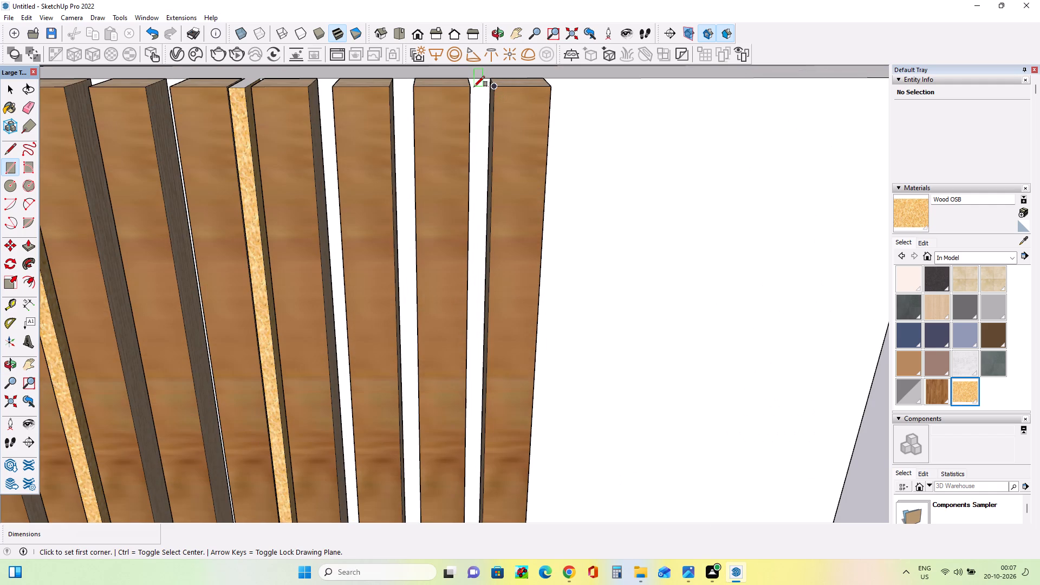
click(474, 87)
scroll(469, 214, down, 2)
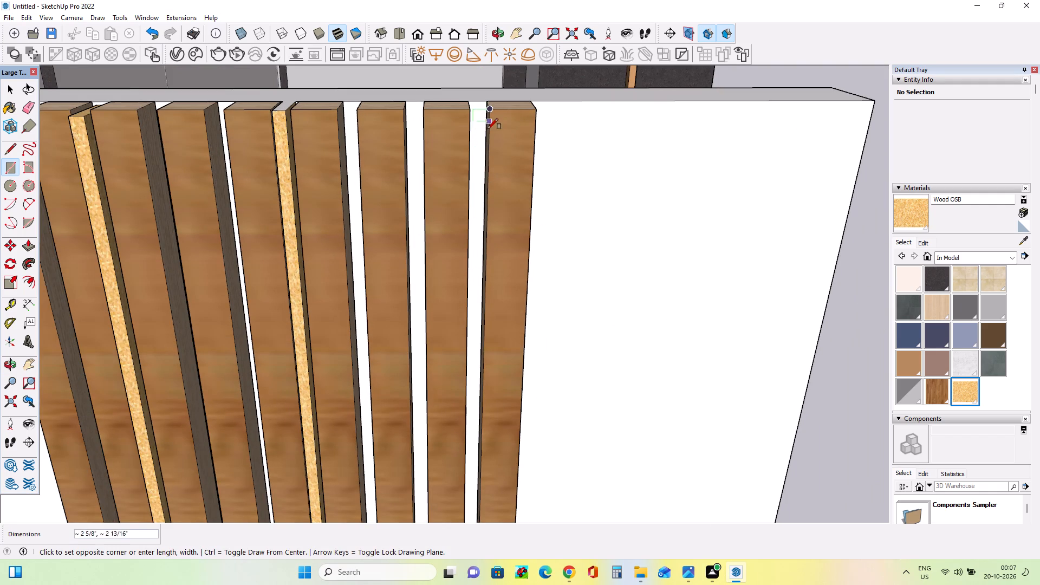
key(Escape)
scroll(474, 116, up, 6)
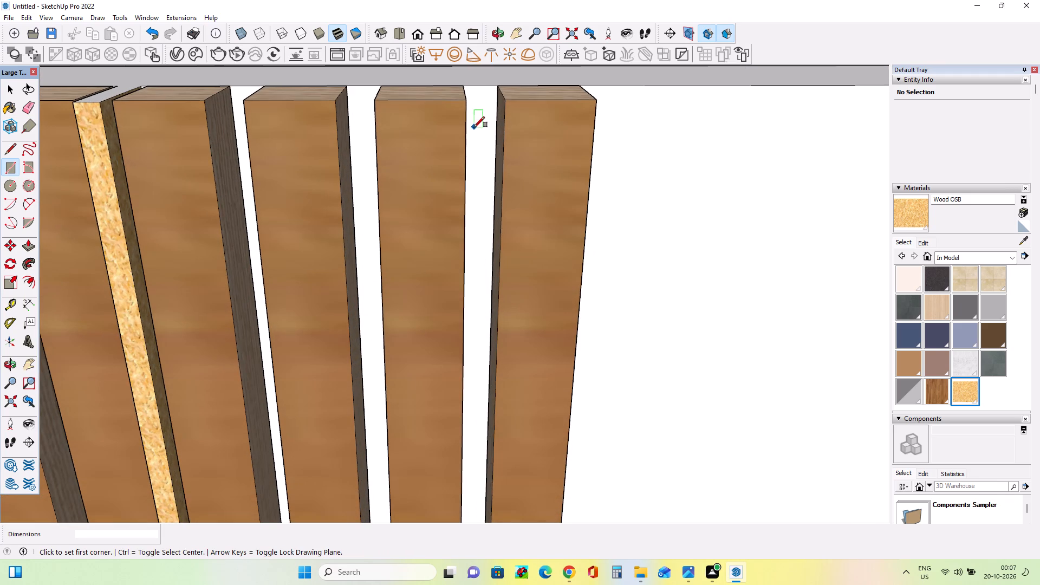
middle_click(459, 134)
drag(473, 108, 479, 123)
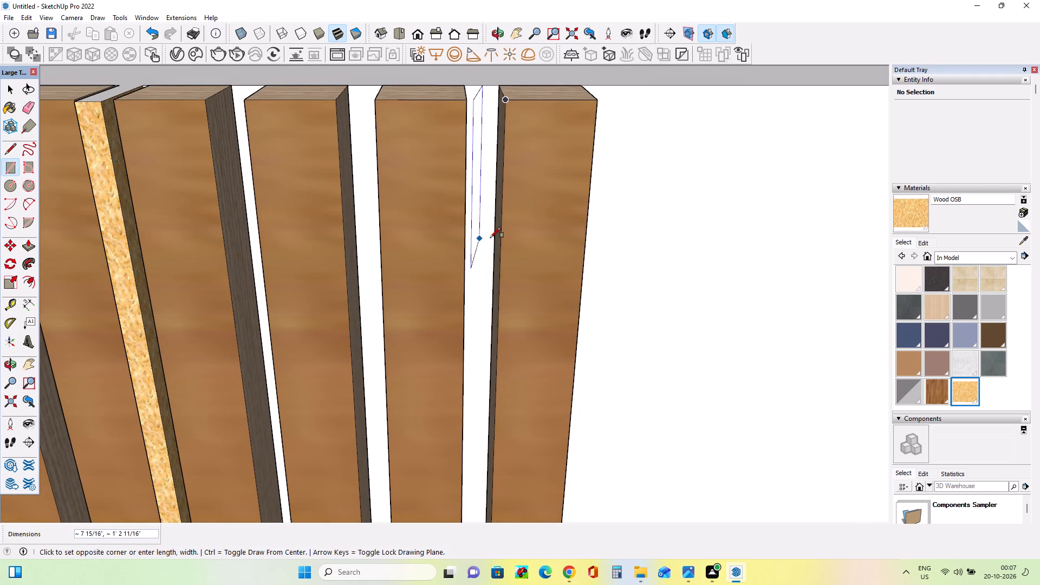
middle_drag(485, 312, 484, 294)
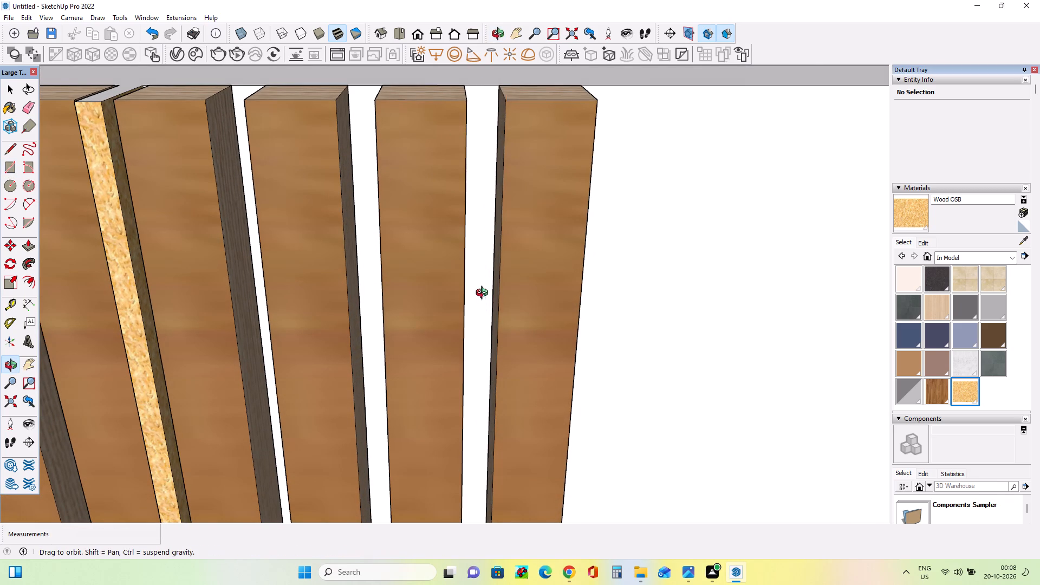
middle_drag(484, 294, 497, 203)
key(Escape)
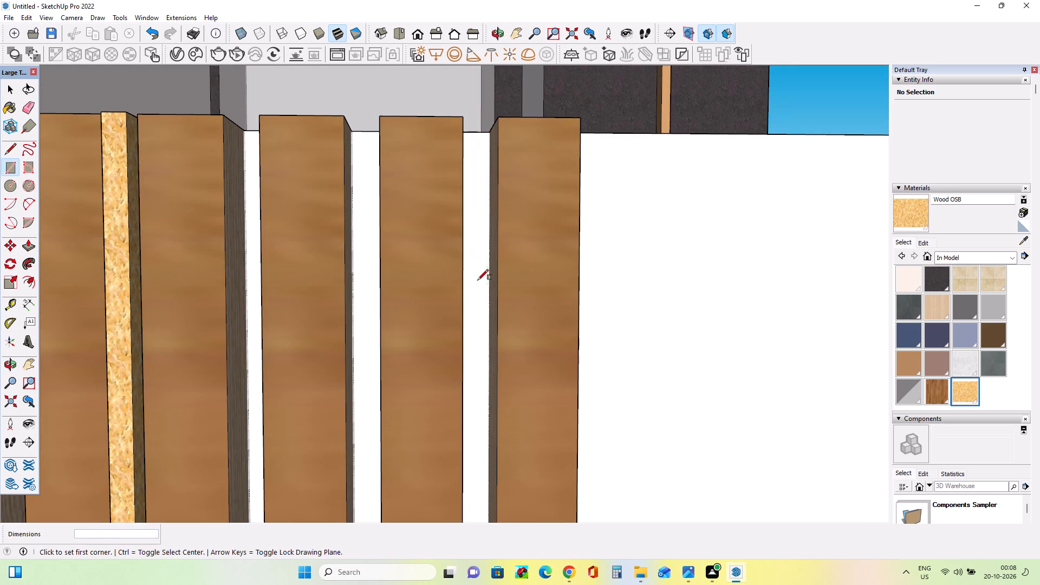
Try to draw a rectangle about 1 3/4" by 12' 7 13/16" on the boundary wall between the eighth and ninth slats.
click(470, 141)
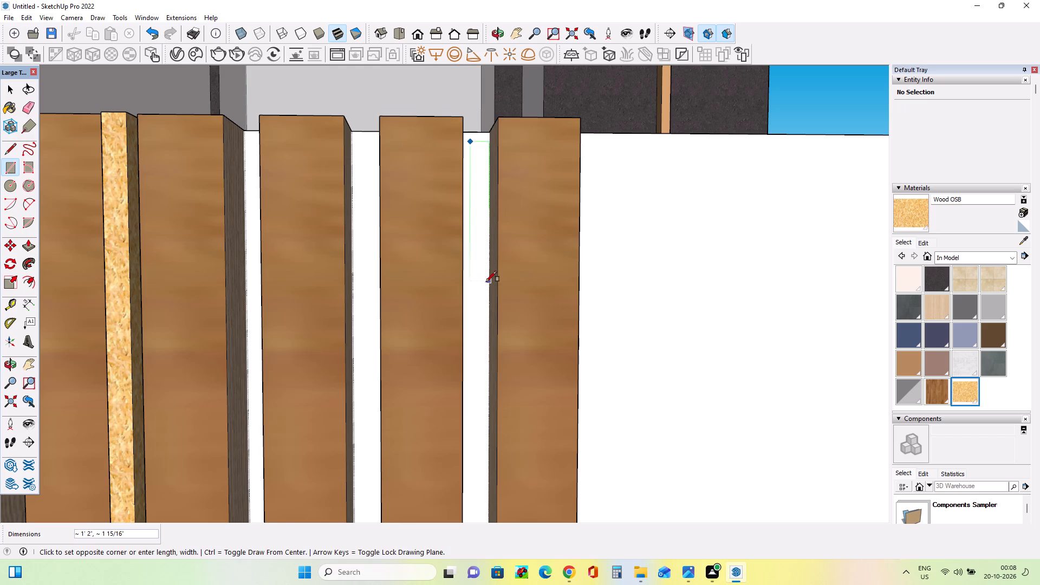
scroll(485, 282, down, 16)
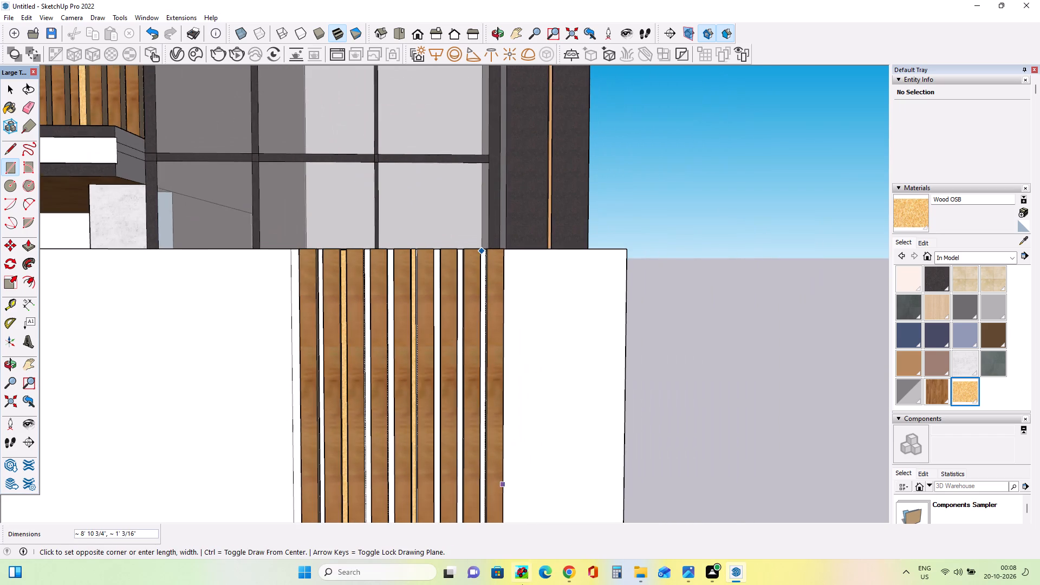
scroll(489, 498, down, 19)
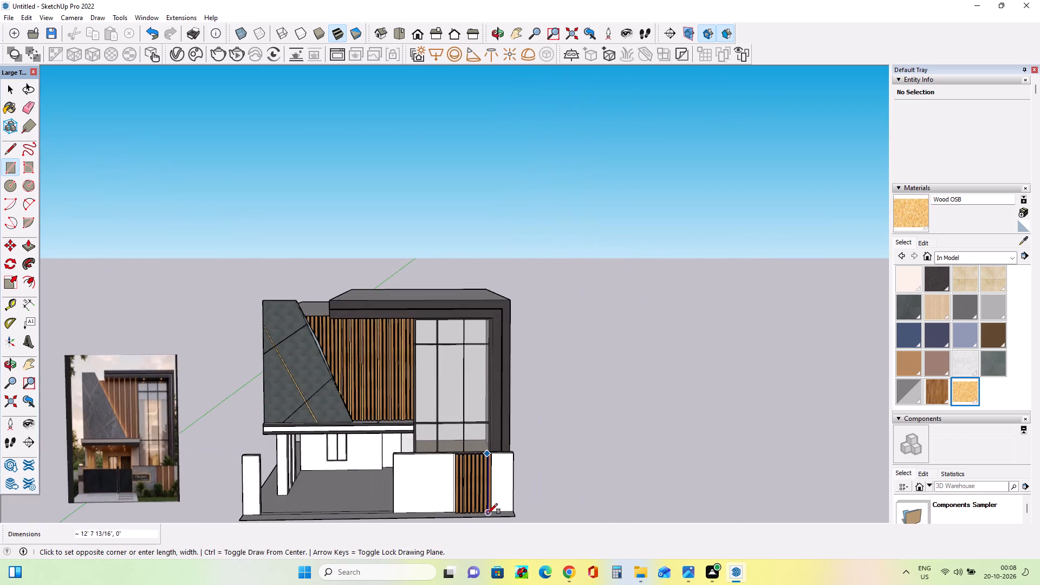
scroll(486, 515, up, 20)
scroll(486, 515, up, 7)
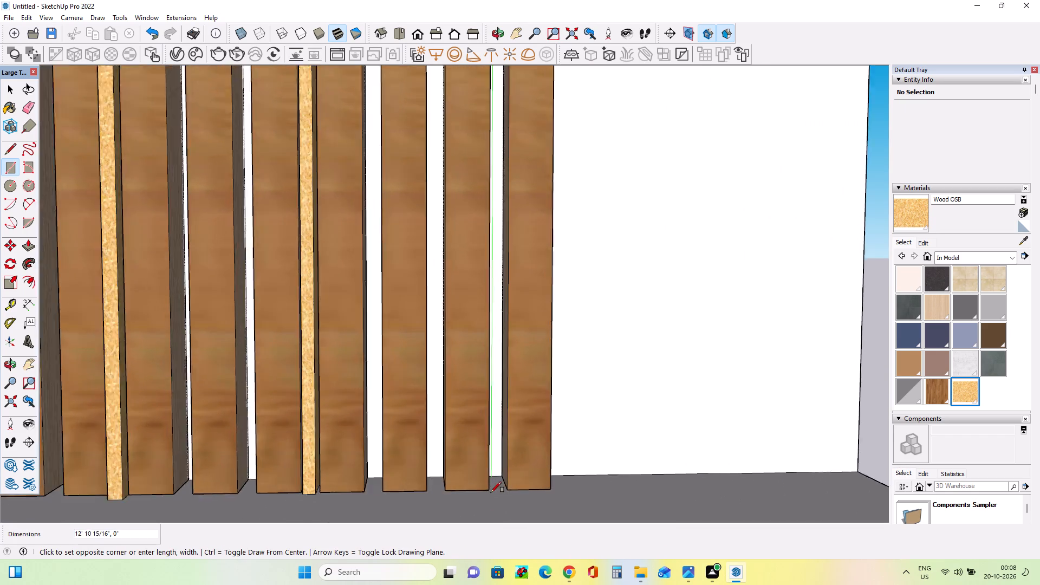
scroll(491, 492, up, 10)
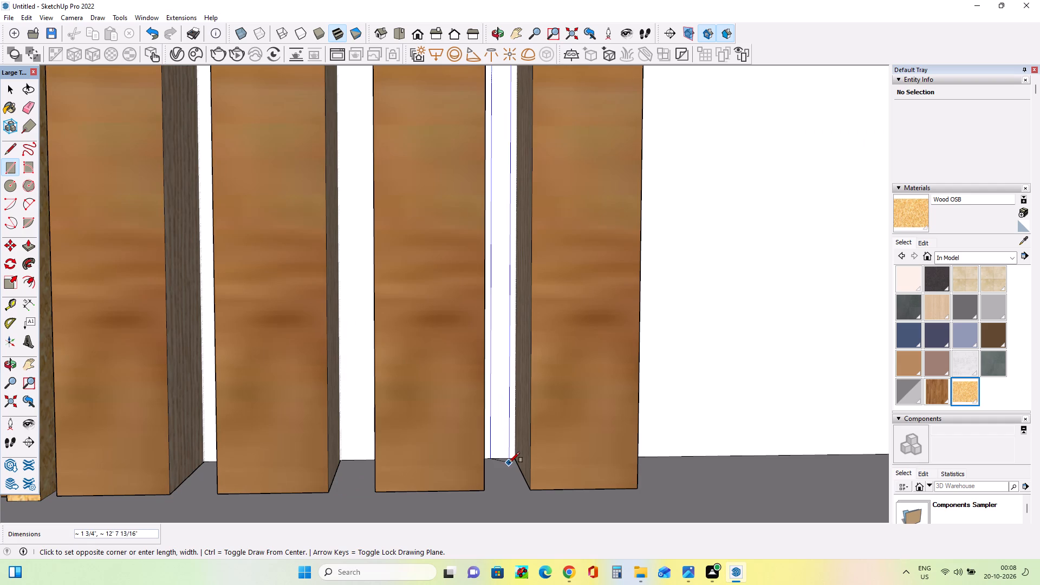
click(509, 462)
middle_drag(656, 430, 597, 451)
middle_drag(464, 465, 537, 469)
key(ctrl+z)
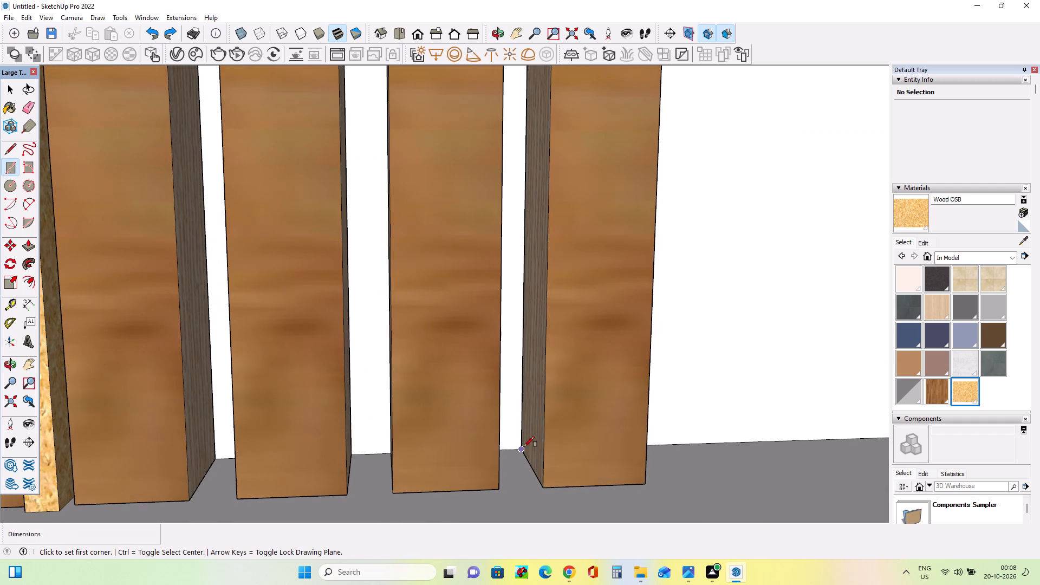
Draw a narrow rectangle about 12' 8 3/4" tall on the boundary wall between the eighth and ninth slats.
click(516, 447)
middle_drag(510, 453, 465, 470)
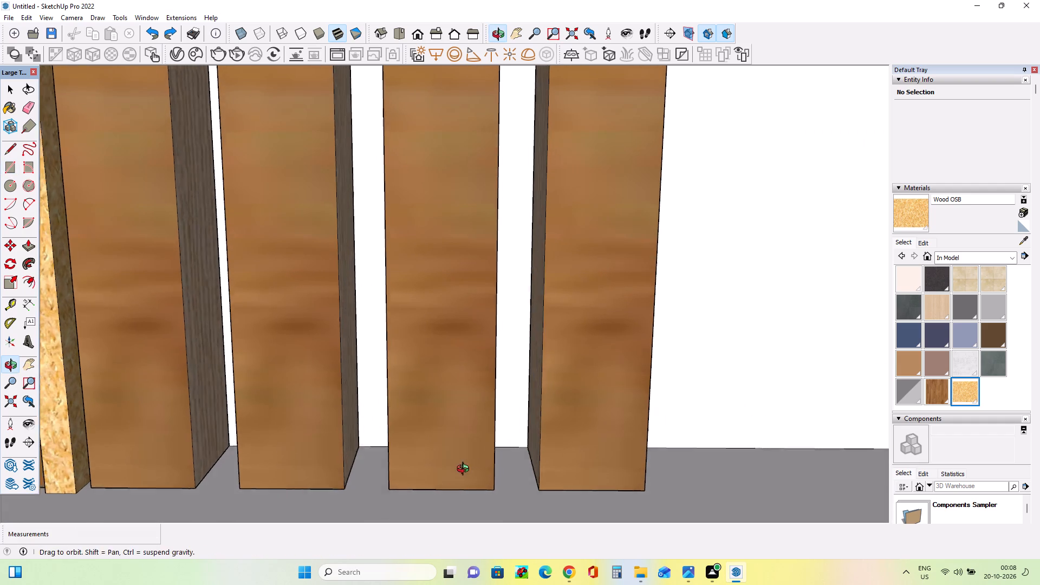
middle_drag(465, 470, 465, 470)
click(500, 446)
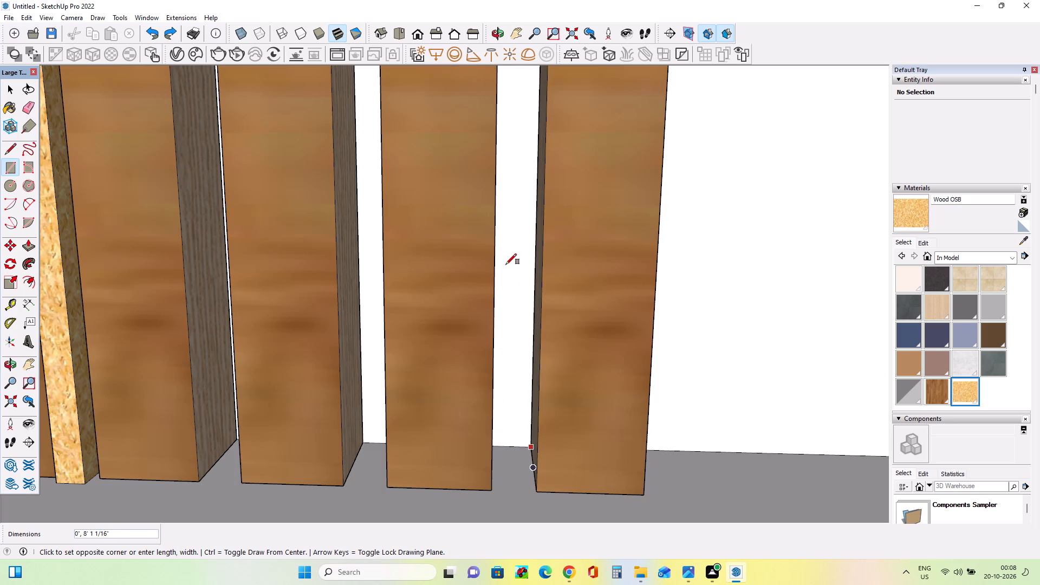
scroll(506, 264, down, 4)
scroll(514, 250, down, 20)
scroll(514, 250, down, 5)
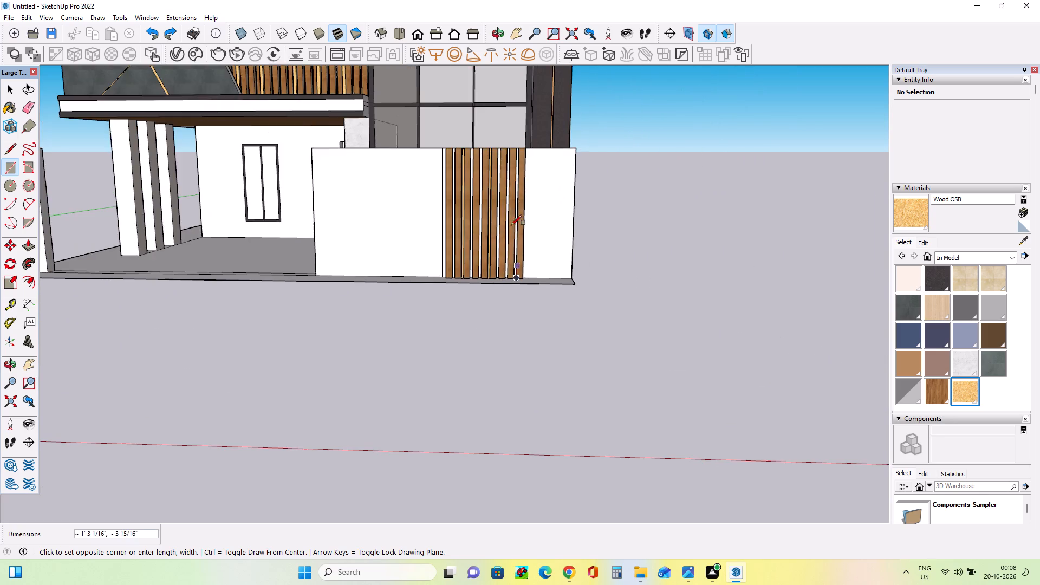
scroll(515, 177, up, 10)
scroll(513, 133, down, 1)
scroll(514, 133, up, 14)
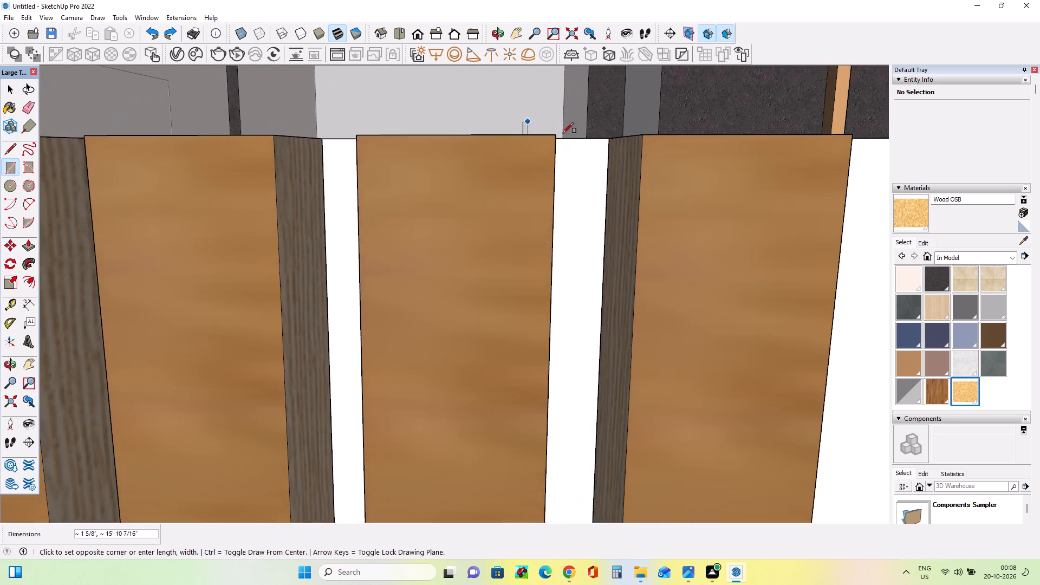
scroll(563, 133, up, 4)
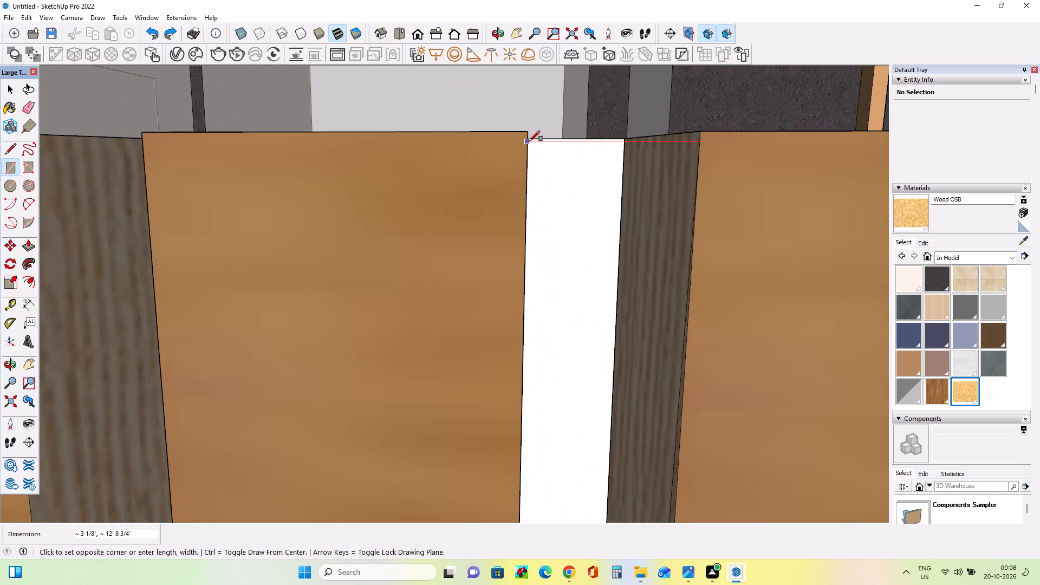
click(535, 140)
Paint the strip between the eighth and ninth slats Wood OSB and pull it out 4 7/16".
middle_drag(557, 196, 566, 158)
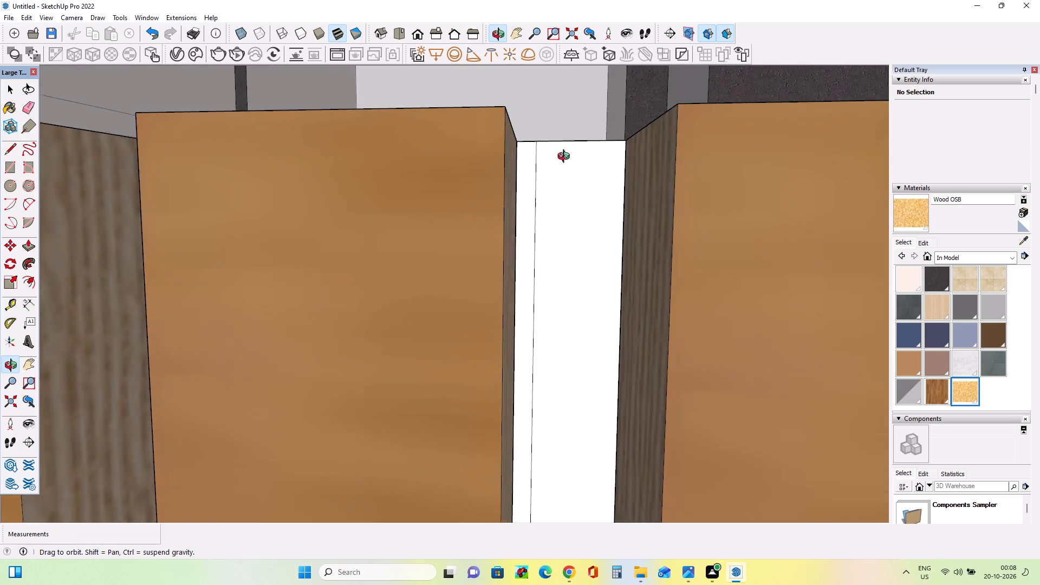
middle_drag(566, 158, 567, 183)
click(910, 219)
click(578, 244)
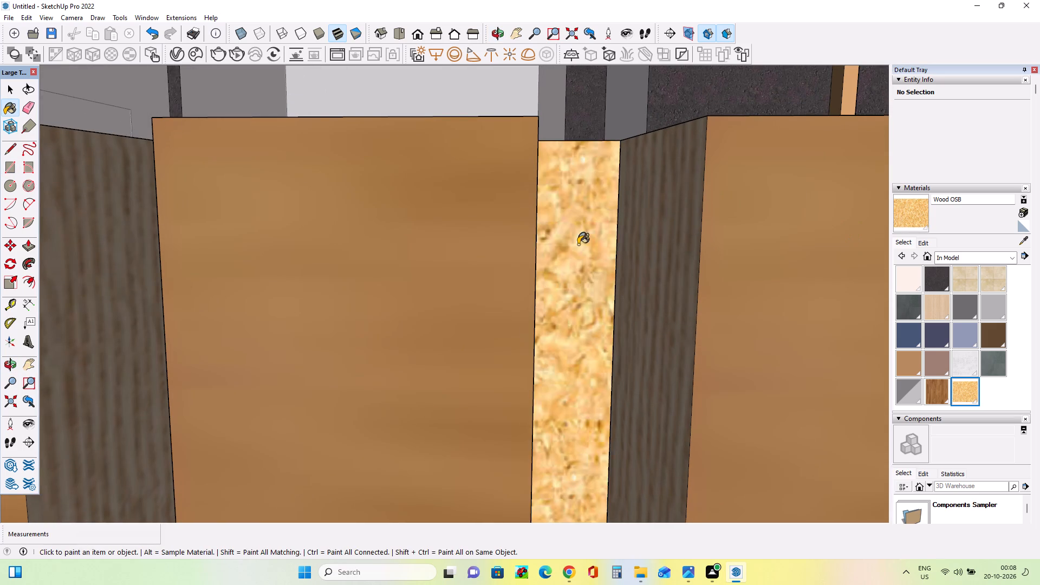
middle_drag(591, 252, 558, 229)
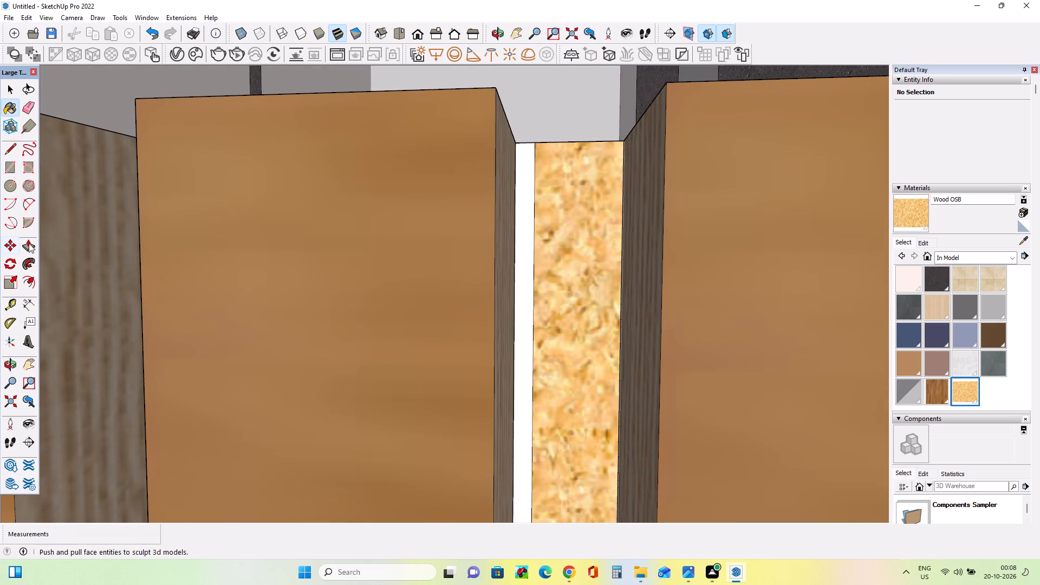
click(29, 244)
drag(556, 309, 564, 326)
Adjust the last light strip's projection by pulling it out a further 1' 4 9/16" and pushing it back 10 1/4".
scroll(519, 338, down, 10)
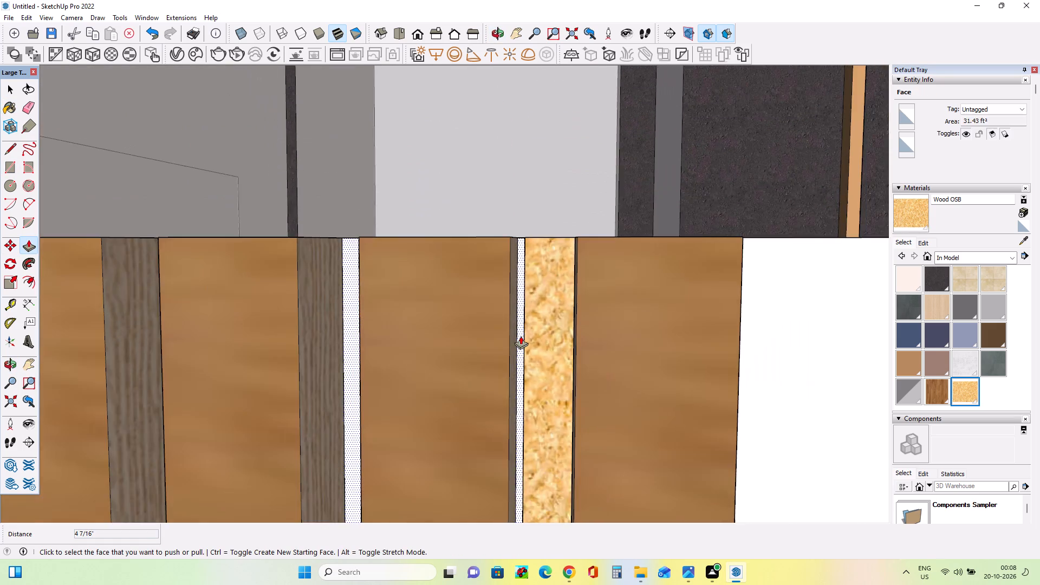
scroll(521, 336, down, 20)
scroll(521, 336, down, 4)
scroll(523, 340, up, 1)
scroll(523, 340, down, 4)
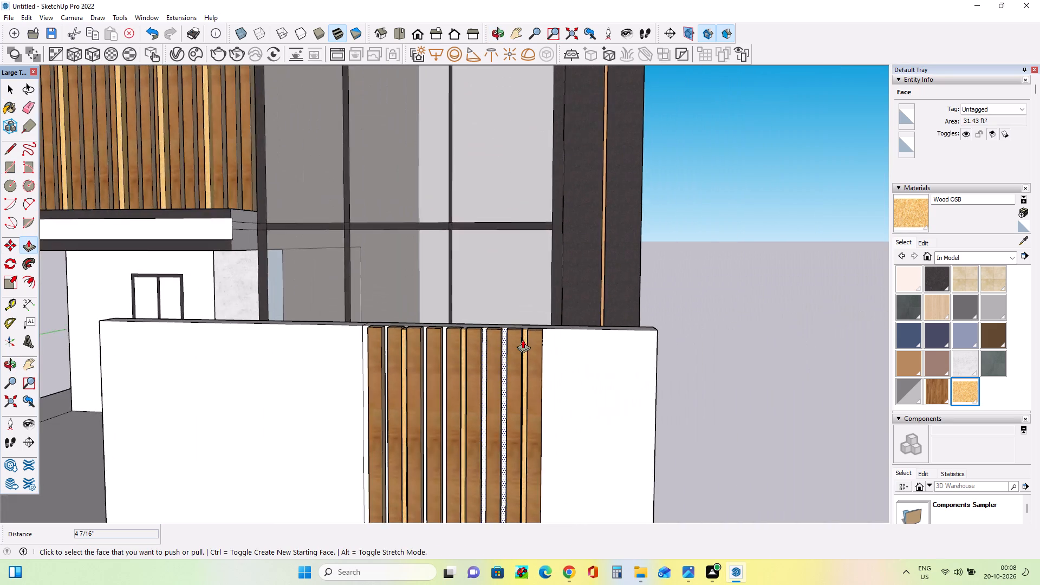
scroll(523, 340, down, 2)
scroll(534, 421, up, 5)
scroll(528, 422, down, 1)
scroll(528, 422, up, 4)
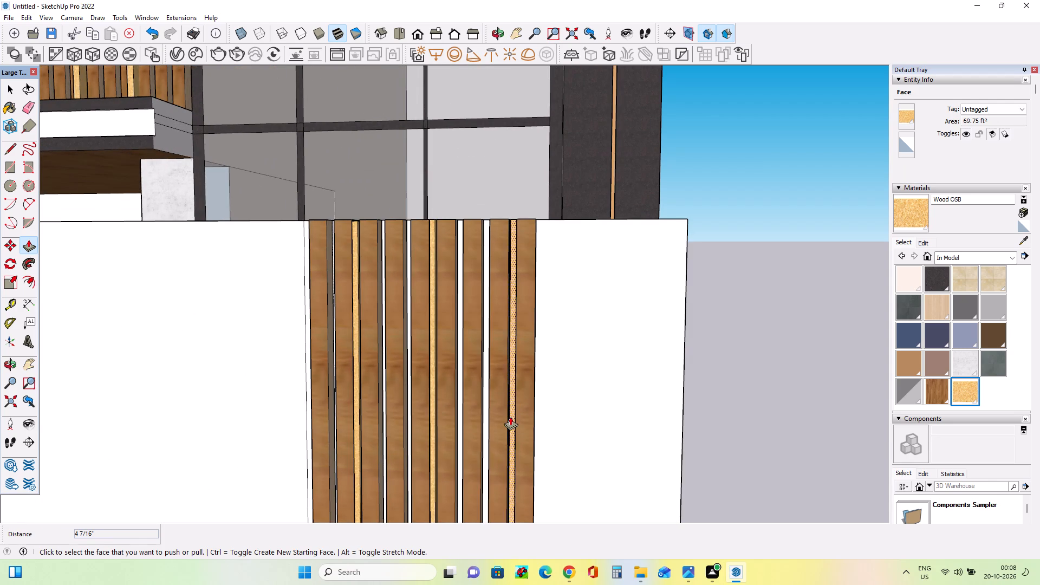
click(510, 417)
click(510, 427)
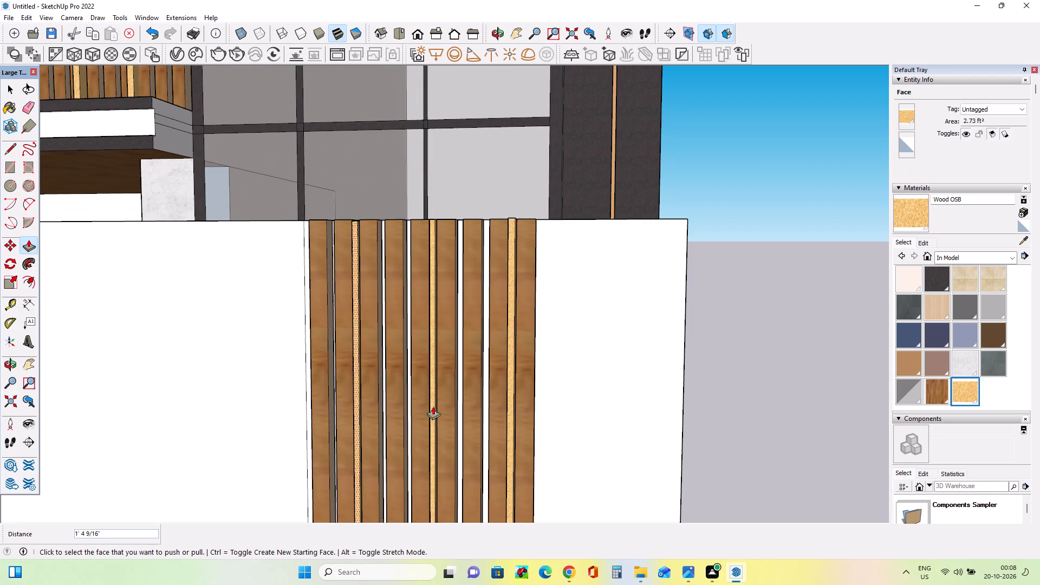
middle_drag(444, 402, 629, 352)
click(661, 381)
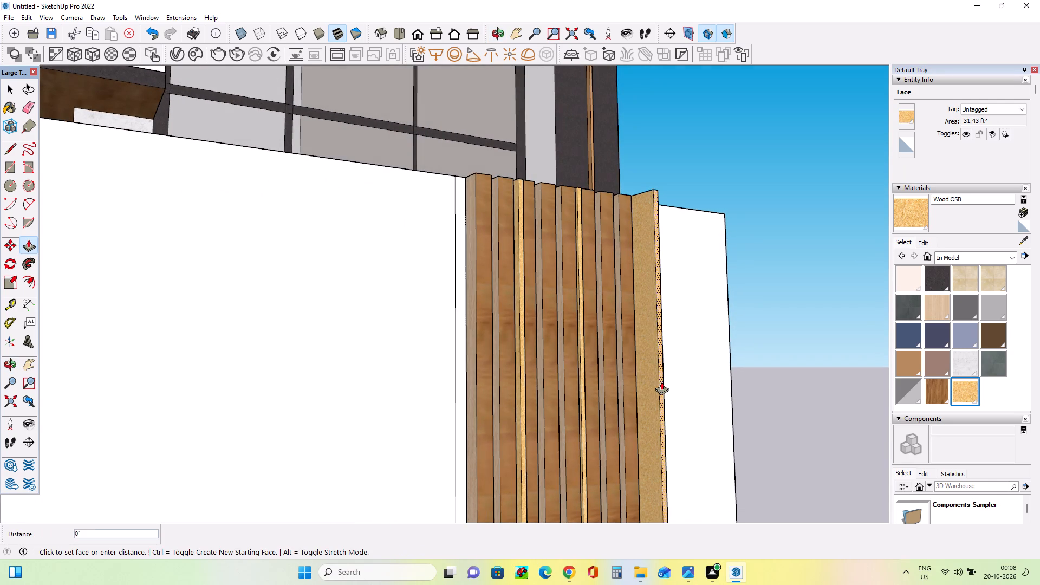
click(644, 377)
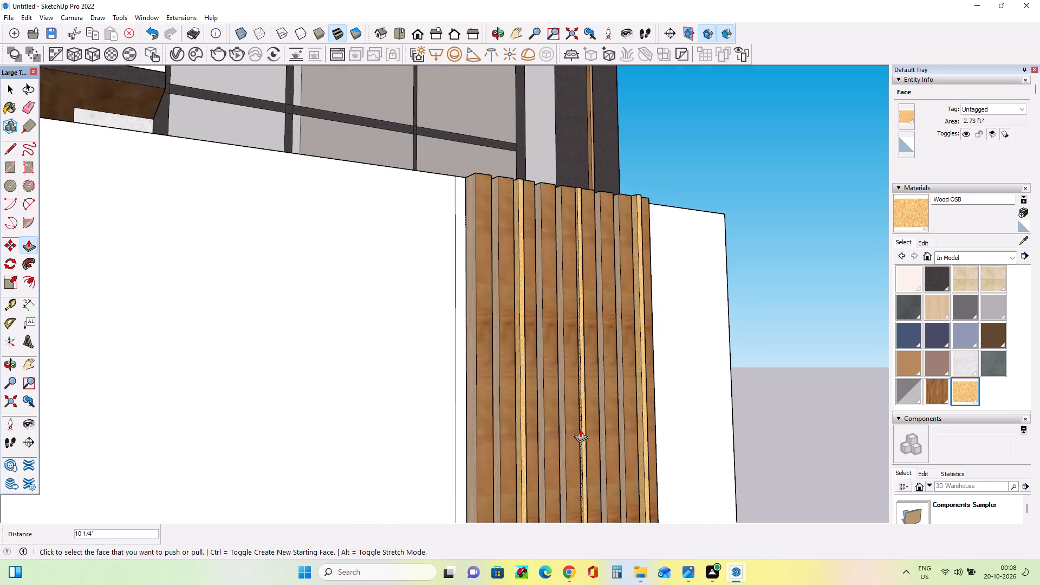
Pull the strip between the fifth and sixth slats out about 2 15/16" more, and the one between the second and third 2 3/8" more.
click(583, 431)
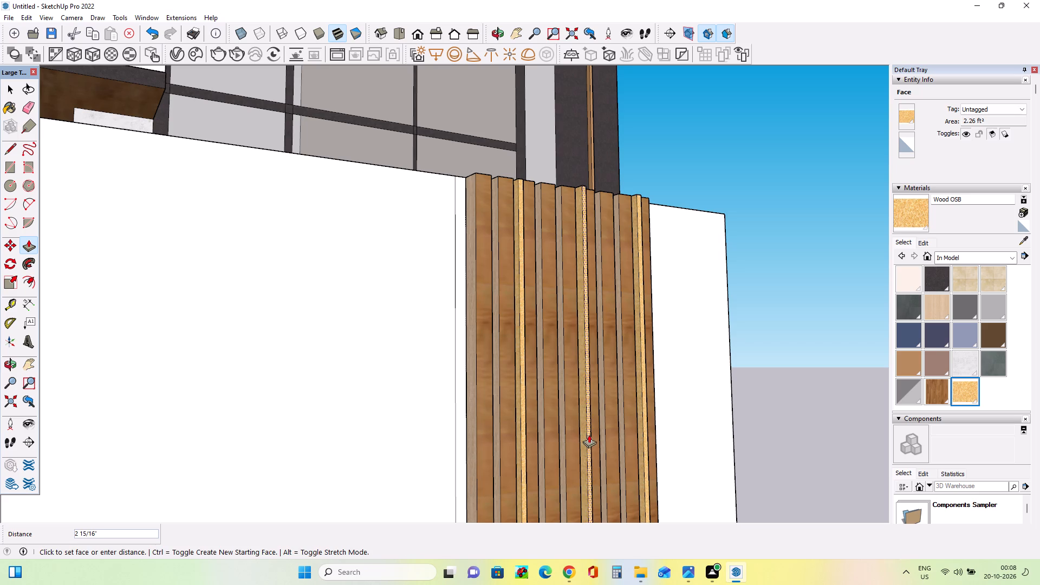
click(587, 434)
click(522, 446)
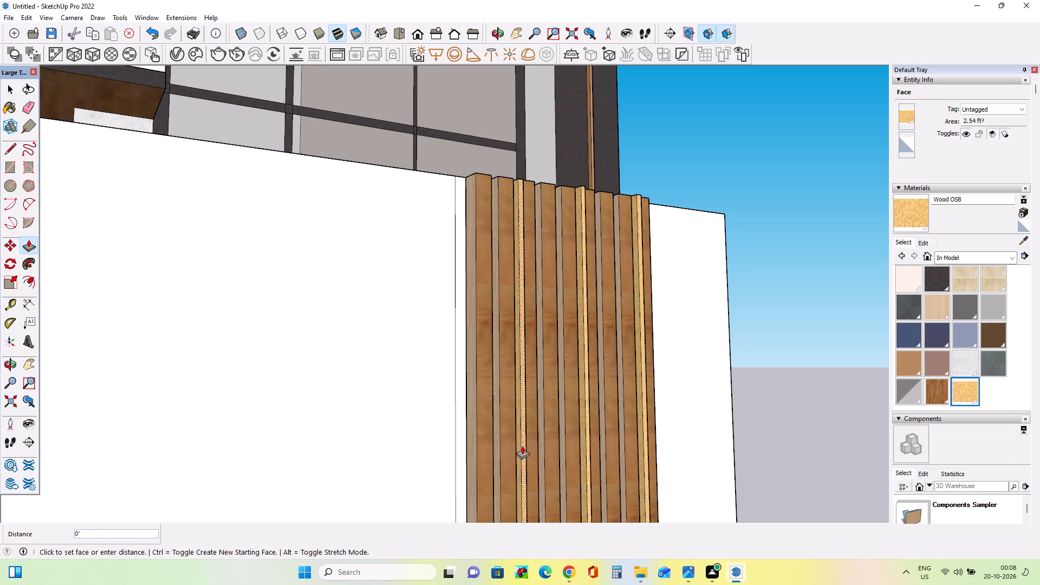
click(525, 451)
Draw a 12' 8 3/4" vertical line on the boundary wall along the outer edge of the ninth slat.
scroll(443, 310, down, 9)
middle_drag(652, 453, 506, 519)
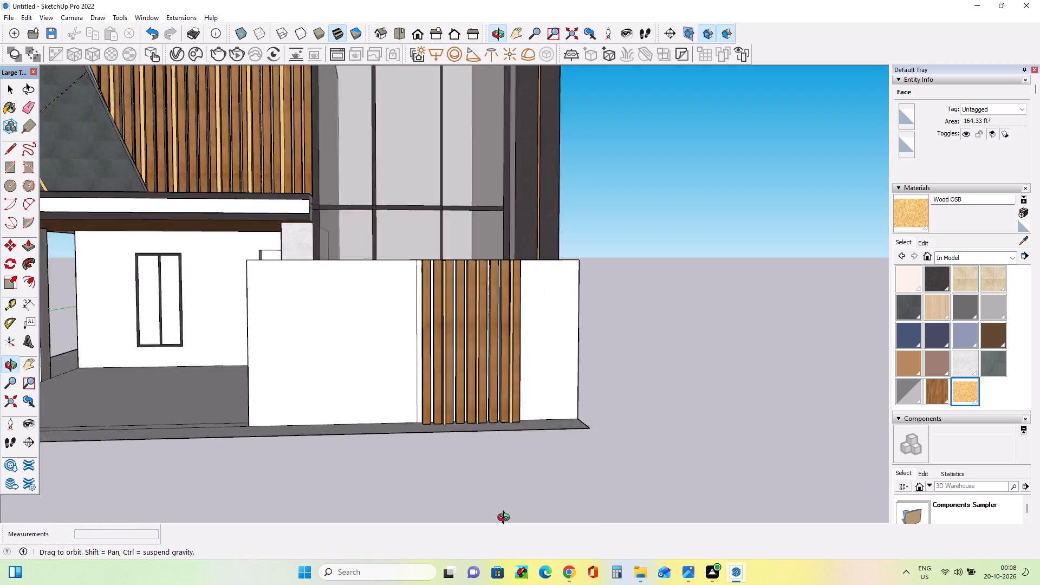
middle_drag(506, 519, 466, 530)
scroll(465, 531, down, 5)
scroll(479, 333, up, 11)
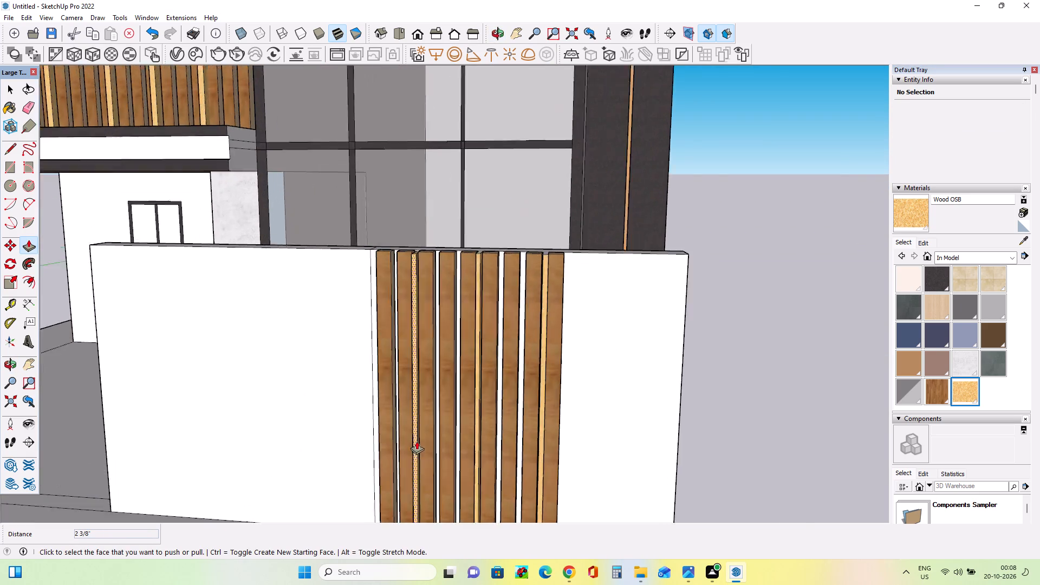
scroll(417, 441, up, 2)
middle_drag(669, 281, 599, 280)
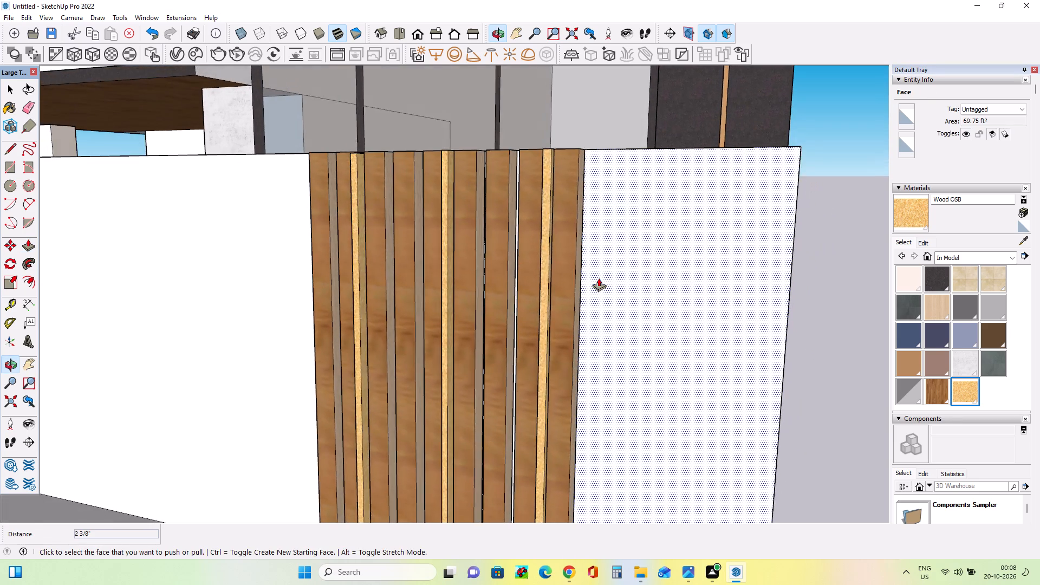
scroll(599, 278, down, 3)
middle_drag(694, 352, 634, 351)
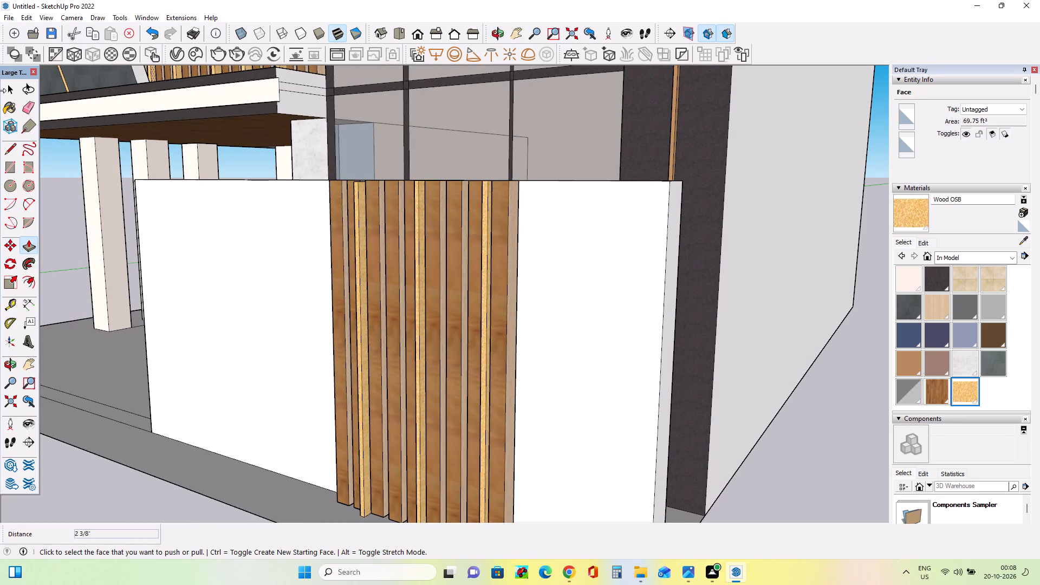
click(13, 147)
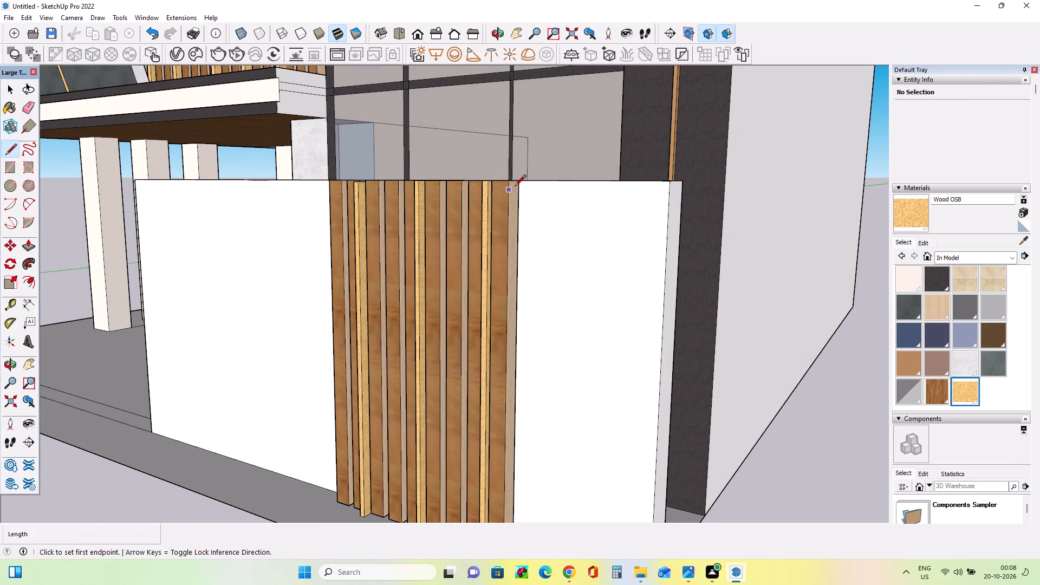
click(521, 183)
scroll(532, 291, down, 6)
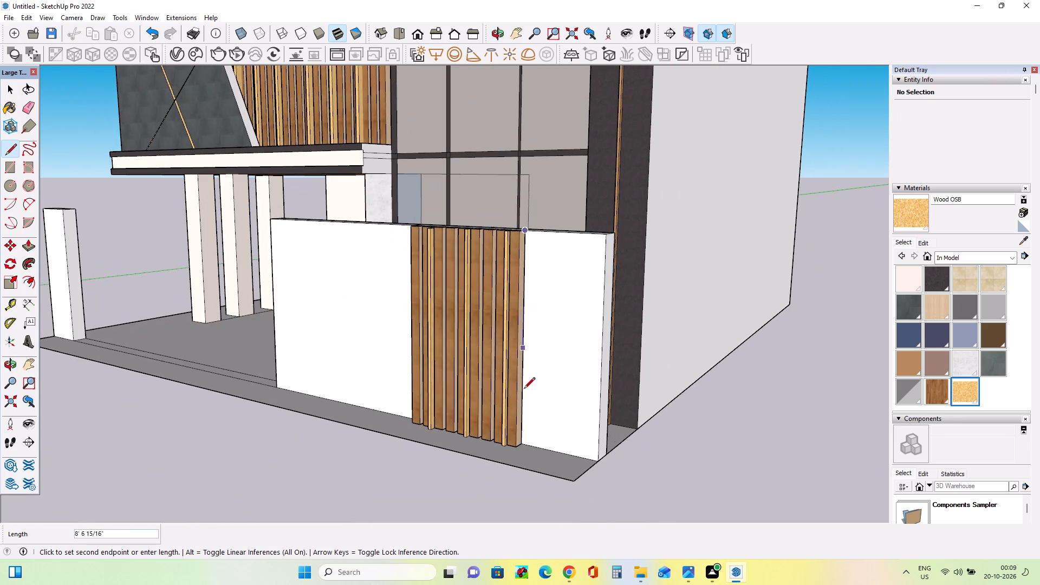
scroll(531, 465, up, 12)
click(528, 433)
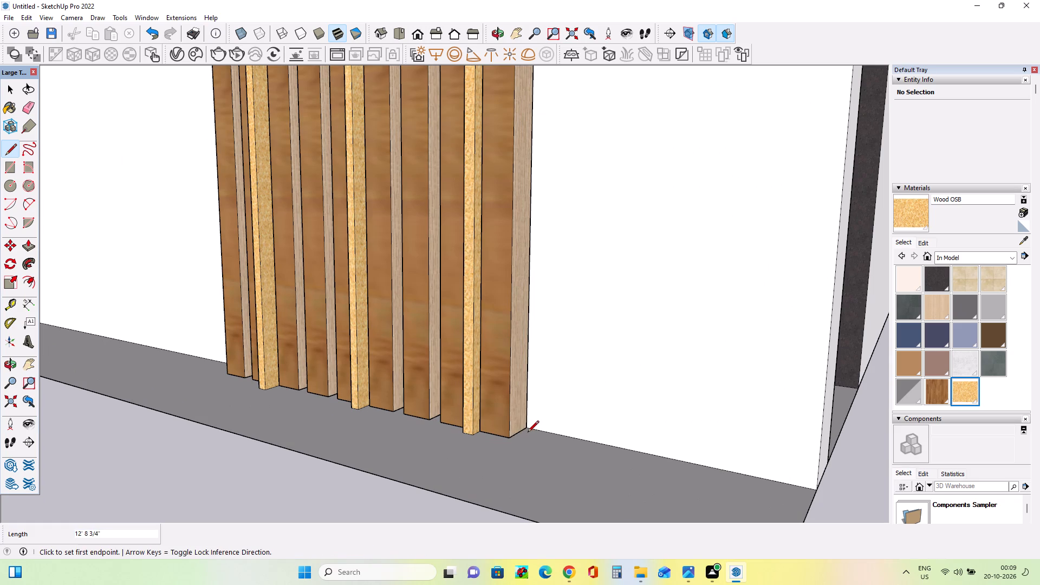
Paint the white boundary wall surface behind and between the slats with Niraj_Shoe_Stitching.
middle_drag(566, 455, 590, 472)
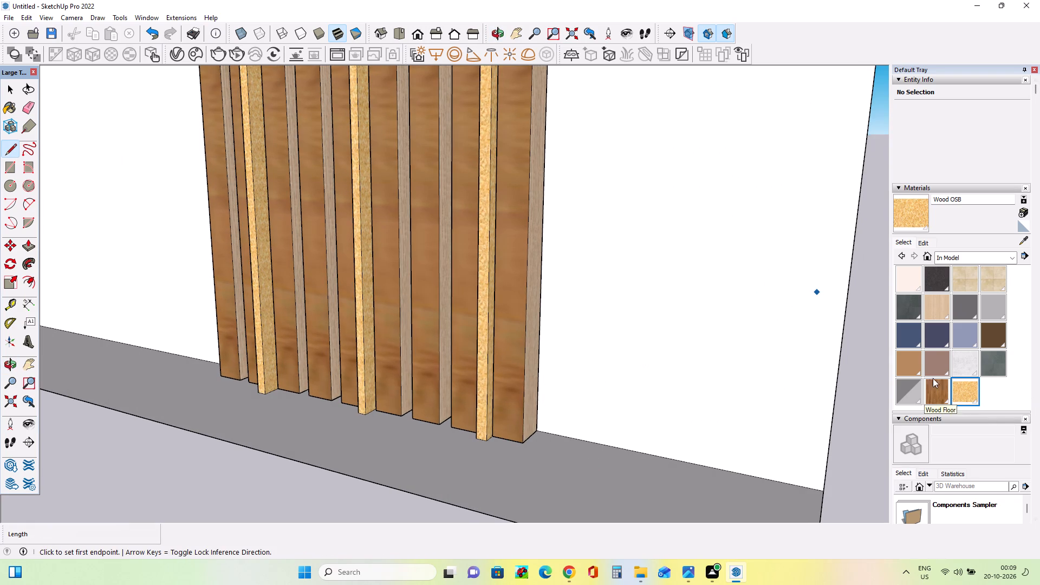
click(905, 362)
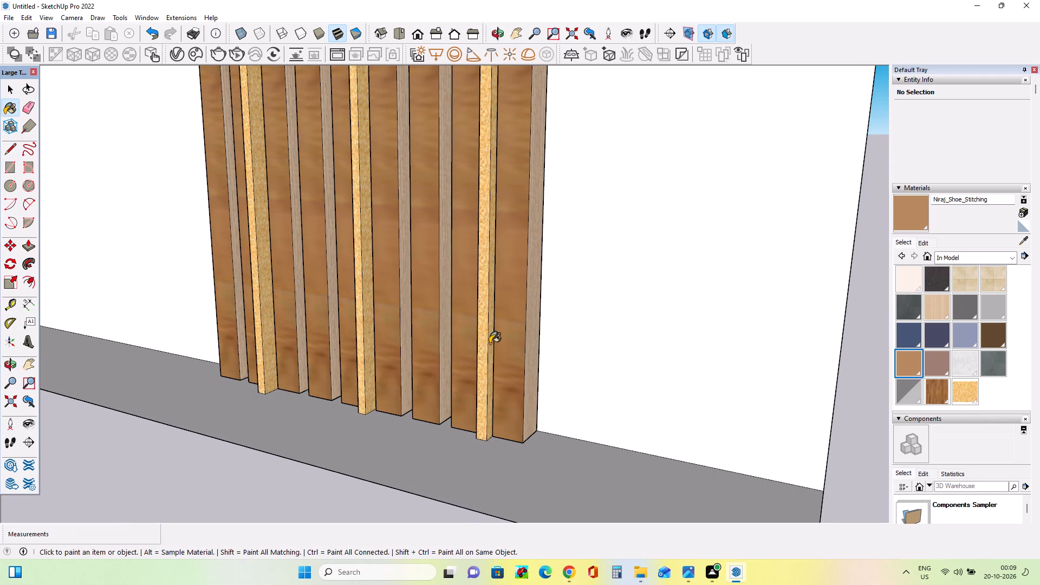
middle_drag(490, 343, 593, 356)
scroll(514, 359, up, 6)
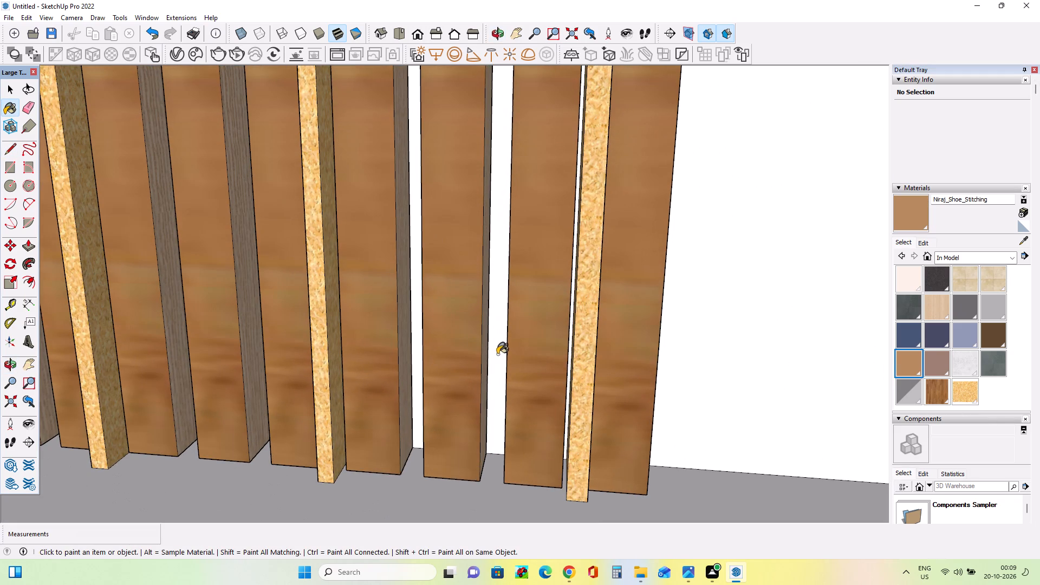
click(498, 353)
middle_drag(485, 361, 656, 354)
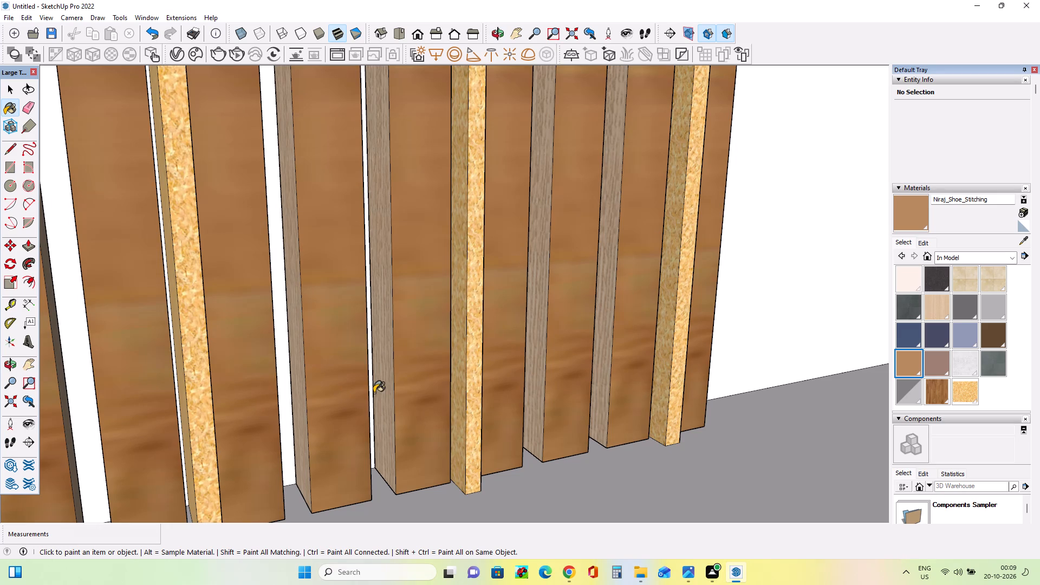
click(374, 393)
scroll(371, 389, up, 6)
click(371, 387)
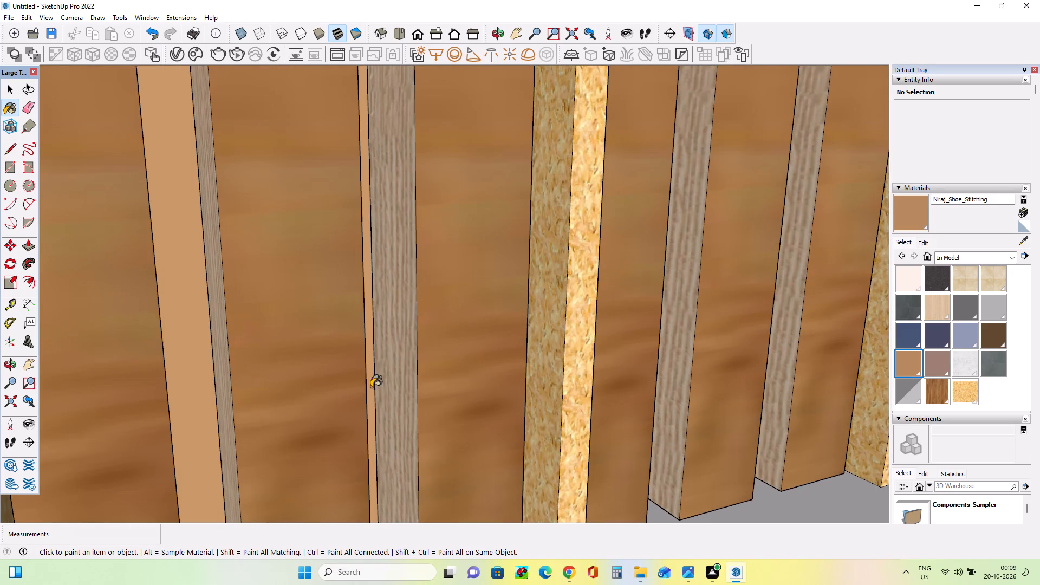
Examine the slat panel on the boundary wall and the overall front of the house.
scroll(305, 388, down, 18)
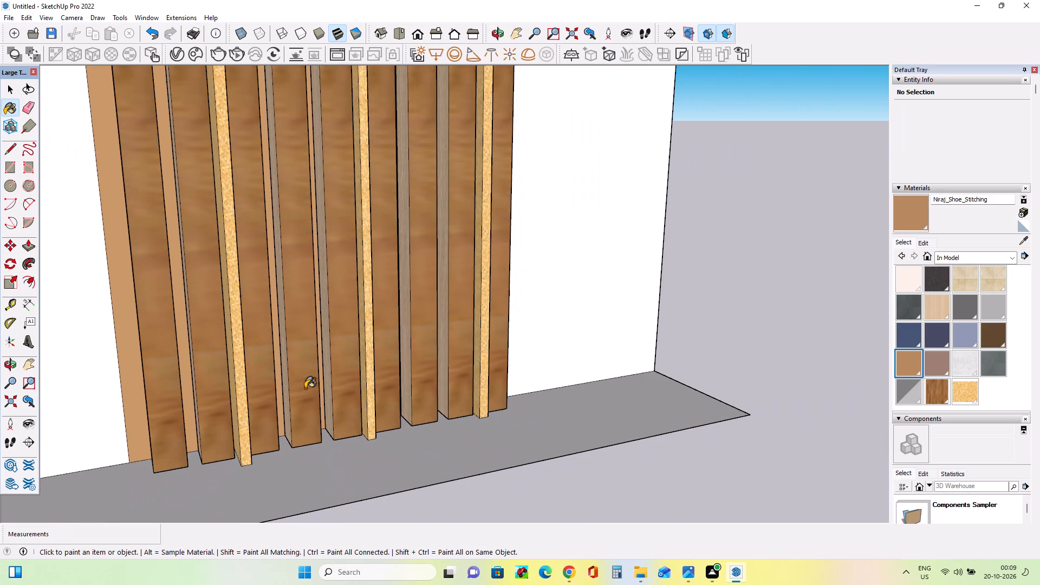
middle_drag(308, 391, 246, 412)
scroll(246, 412, down, 8)
middle_drag(242, 399, 225, 368)
scroll(225, 368, down, 10)
middle_drag(341, 384, 325, 412)
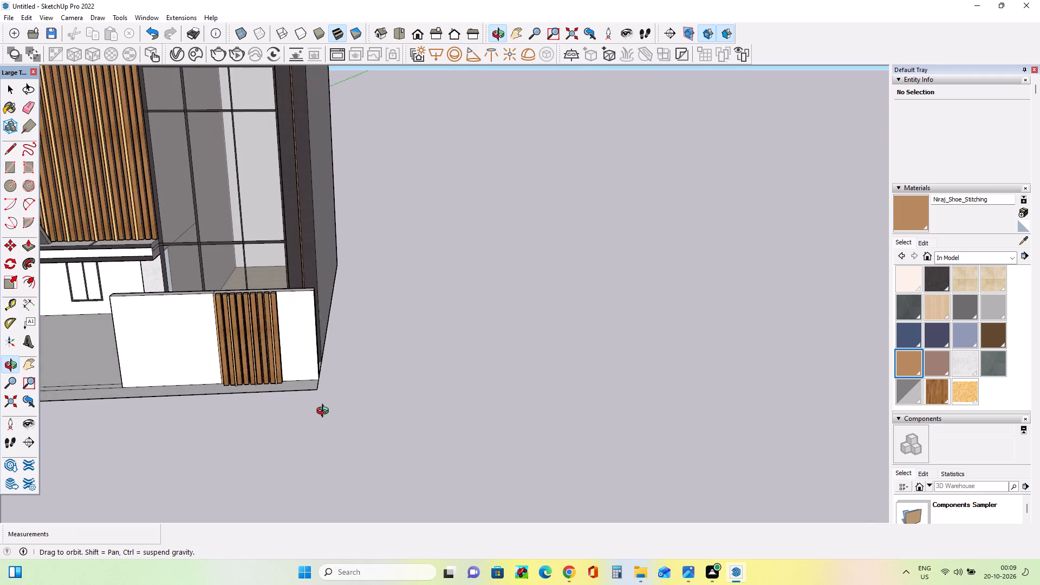
middle_drag(325, 412, 324, 412)
scroll(324, 412, down, 3)
scroll(409, 357, down, 2)
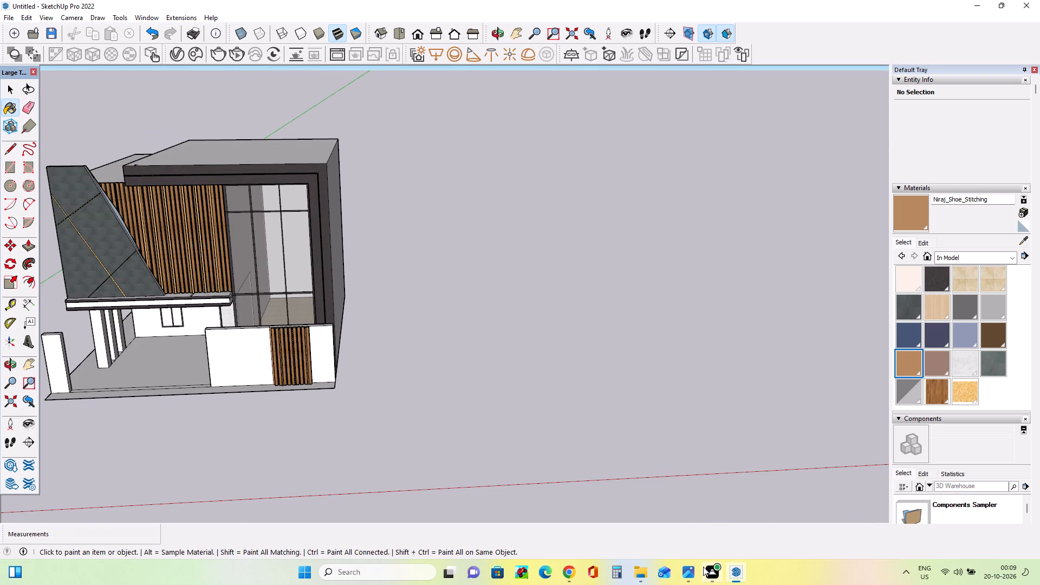
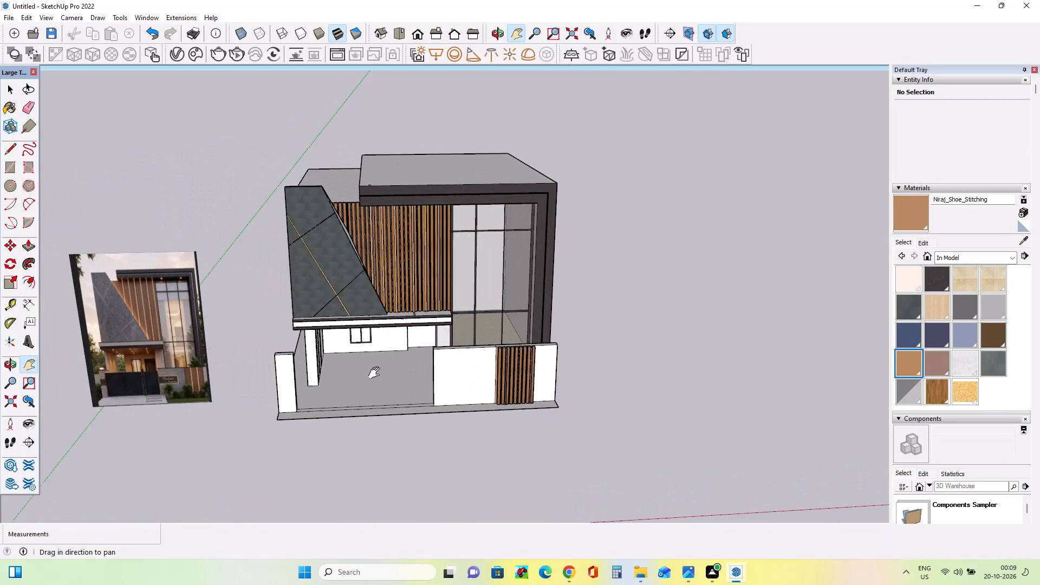
Examine the front boundary wall in the reference photo, including its top band, stone cladding and nameplate, against the model's front.
scroll(365, 355, up, 3)
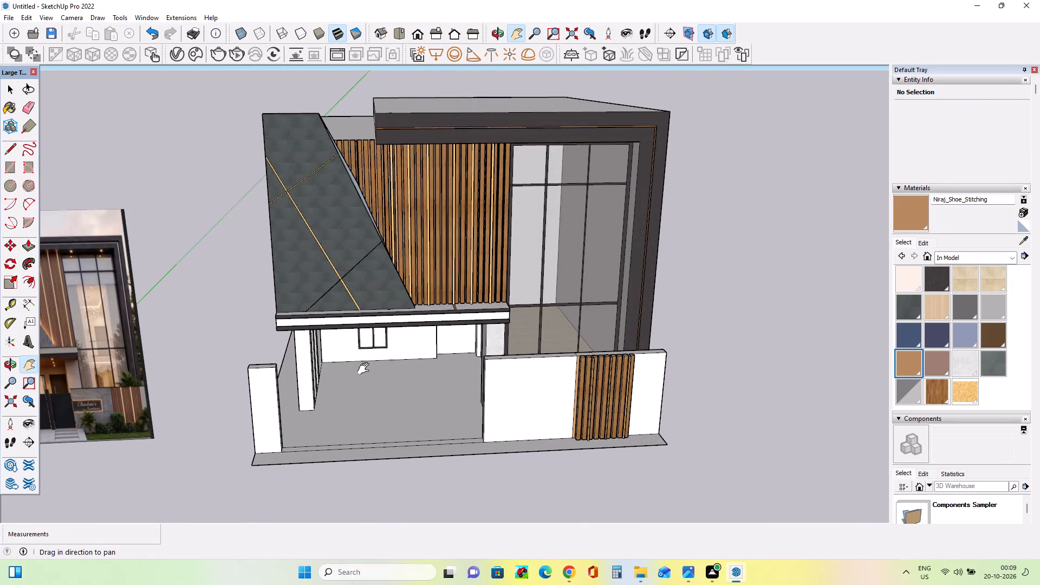
middle_drag(365, 374, 392, 298)
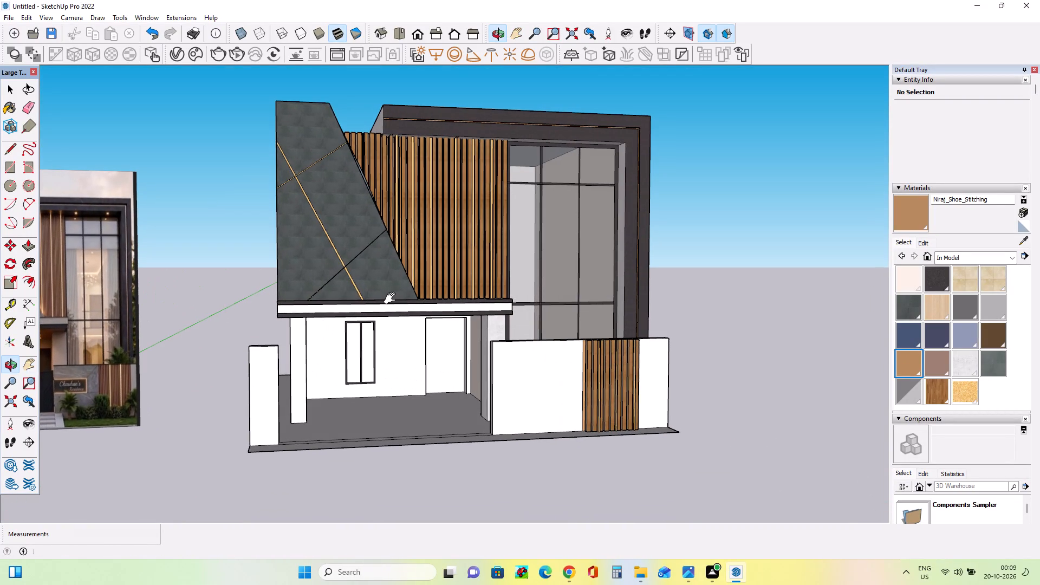
middle_drag(392, 301, 354, 310)
scroll(354, 310, down, 2)
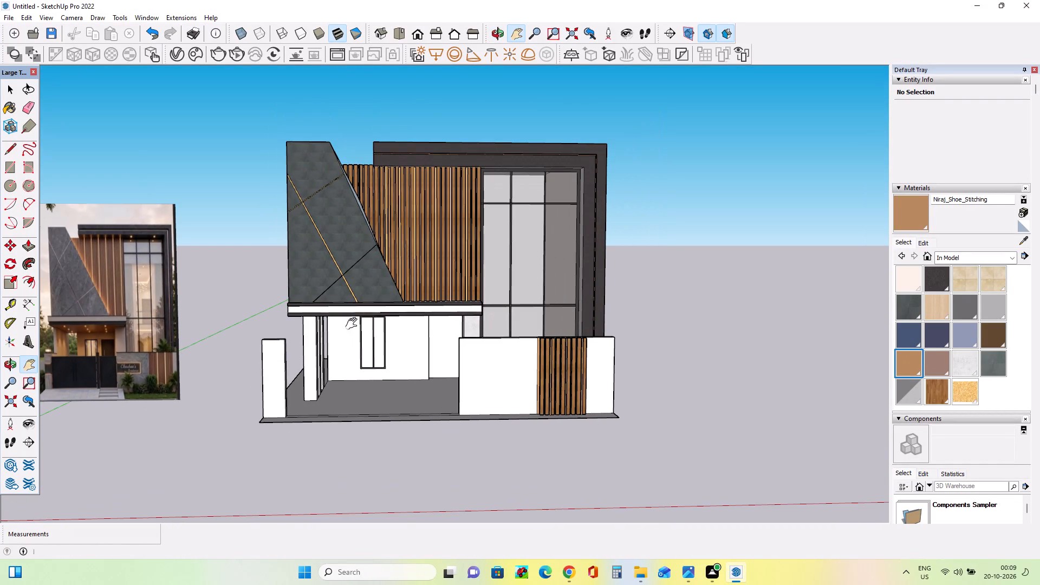
middle_drag(354, 329, 355, 335)
scroll(27, 392, up, 12)
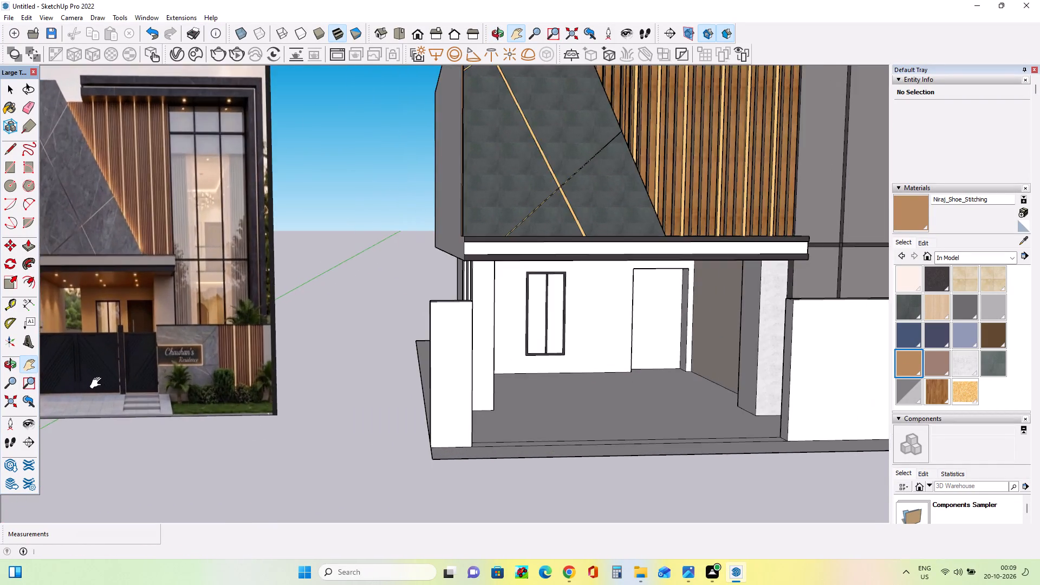
scroll(98, 383, up, 15)
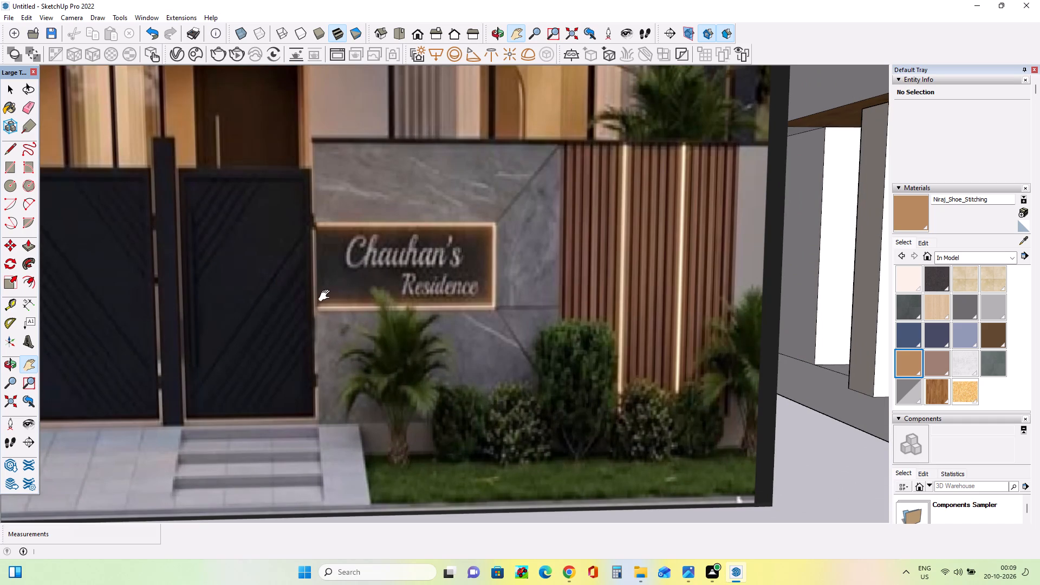
scroll(407, 252, up, 8)
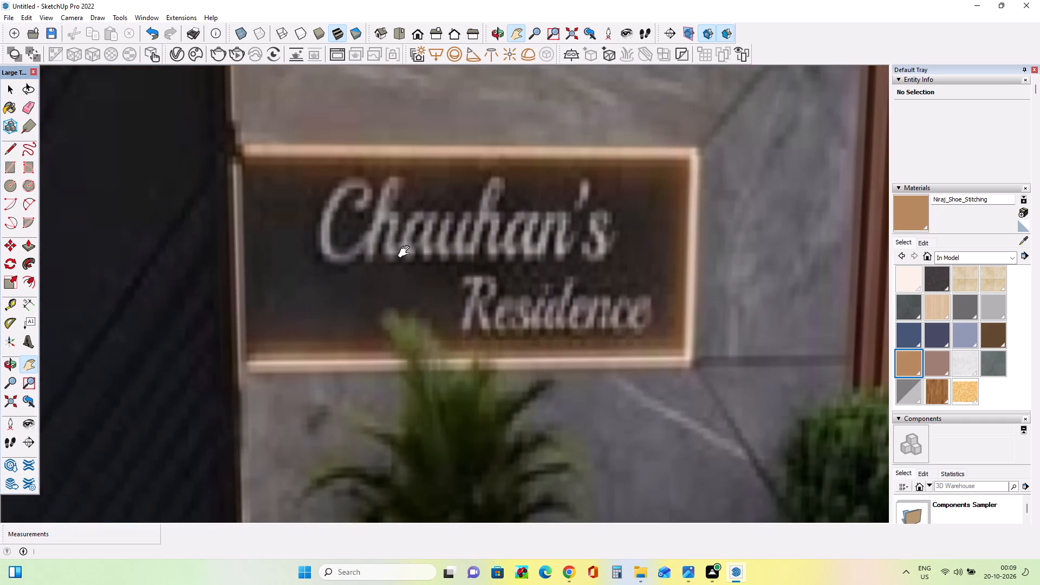
scroll(402, 254, down, 1)
scroll(376, 289, down, 3)
middle_drag(375, 297, 378, 285)
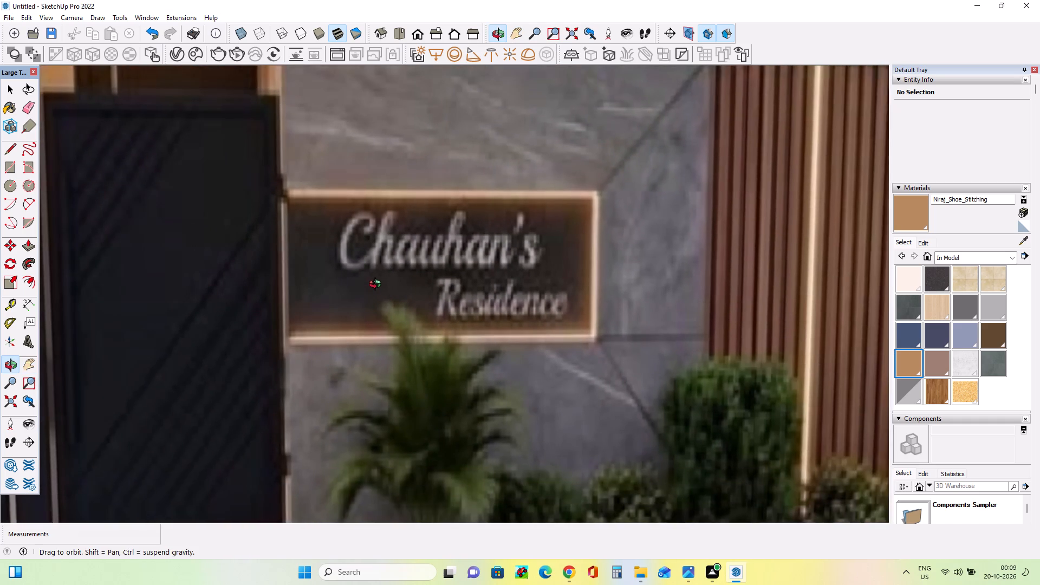
middle_drag(378, 285, 384, 268)
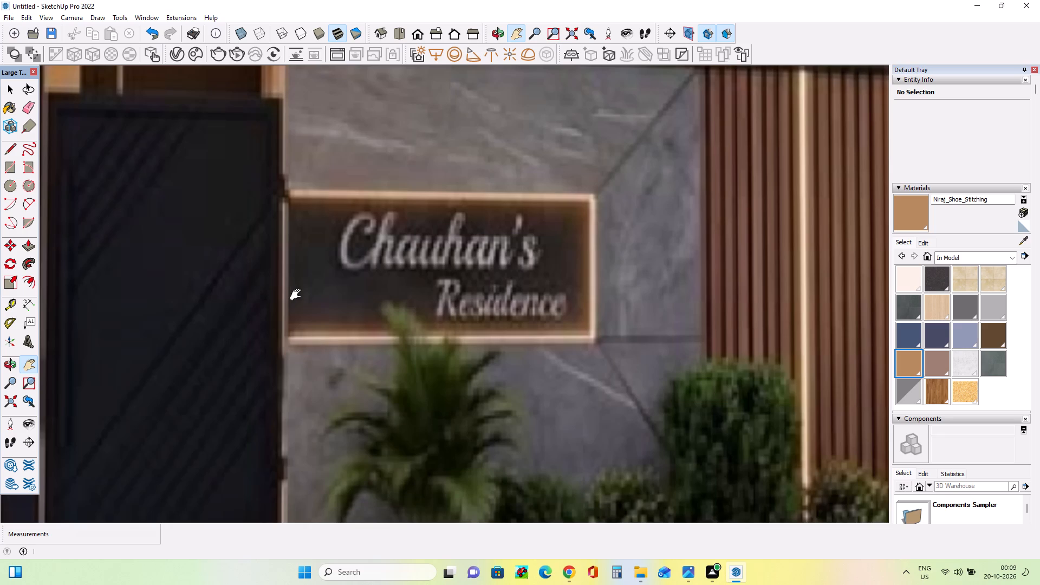
scroll(125, 370, down, 3)
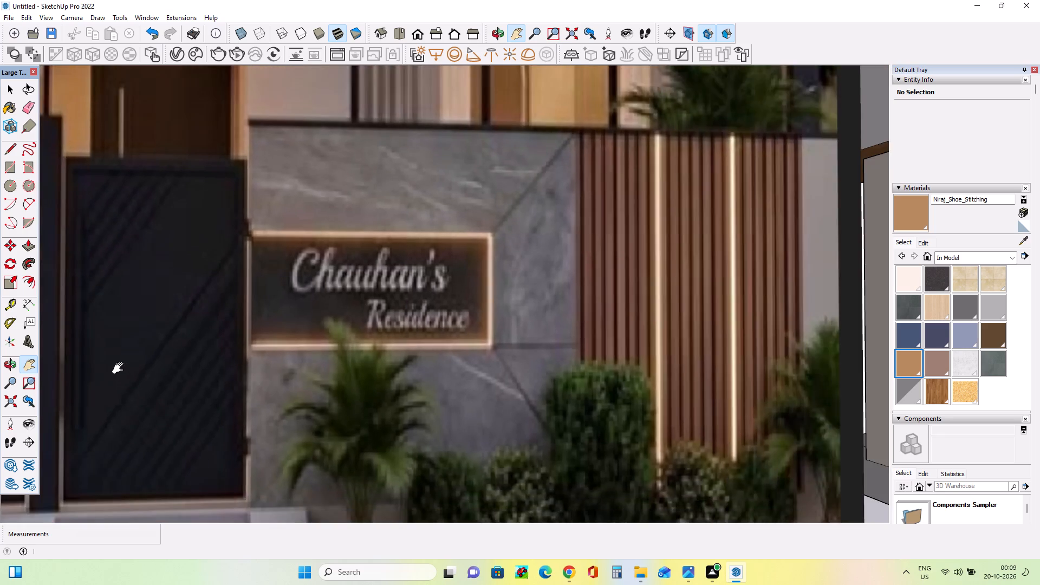
scroll(120, 368, down, 19)
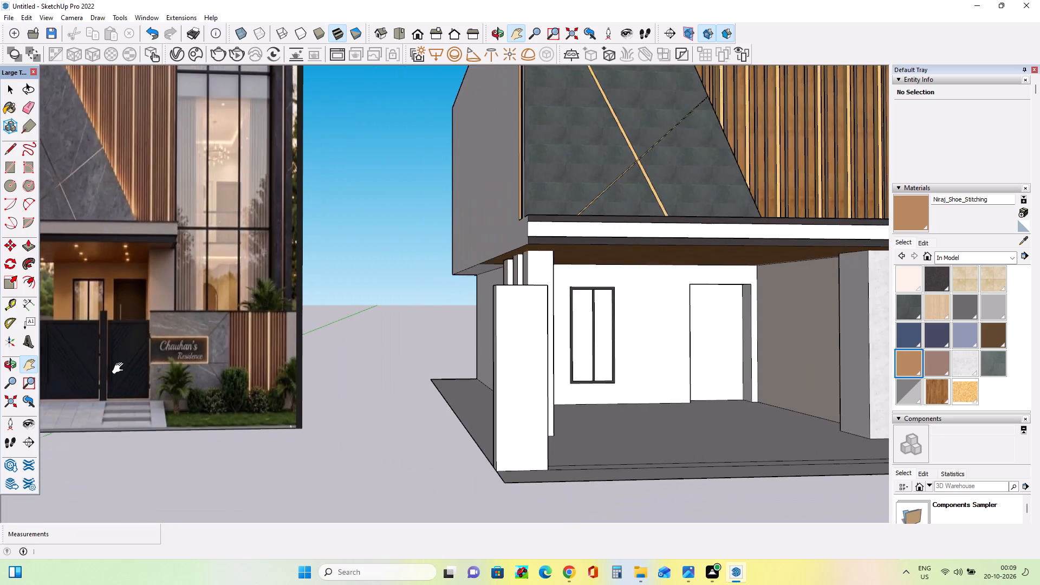
scroll(120, 368, down, 6)
Draw a rectangle about 7 1/16" by 12' 10 15/16" along the top of the white boundary wall, from its gate-side edge to the slat panel.
scroll(590, 361, up, 5)
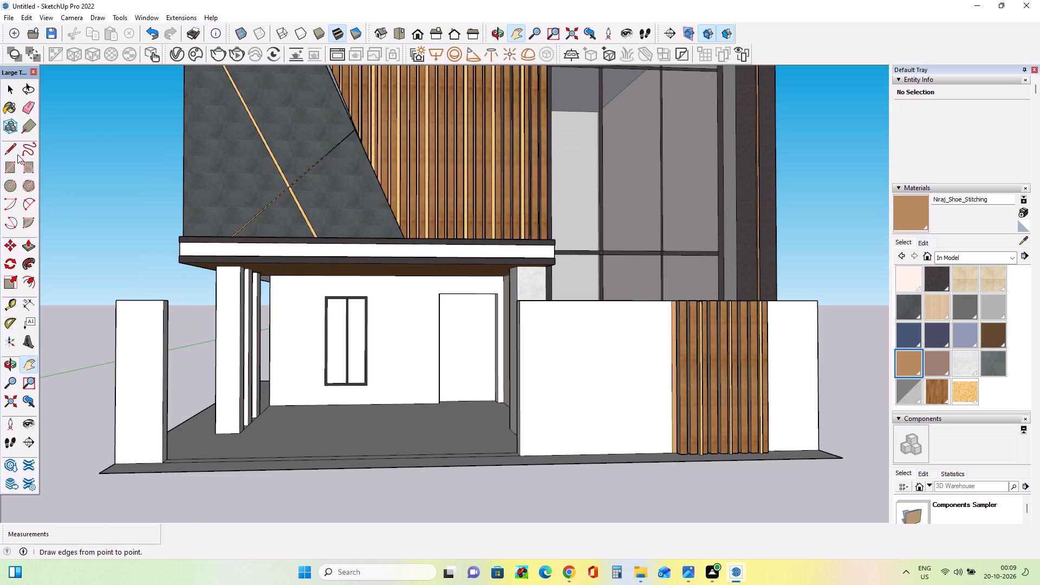
click(9, 164)
scroll(542, 307, up, 3)
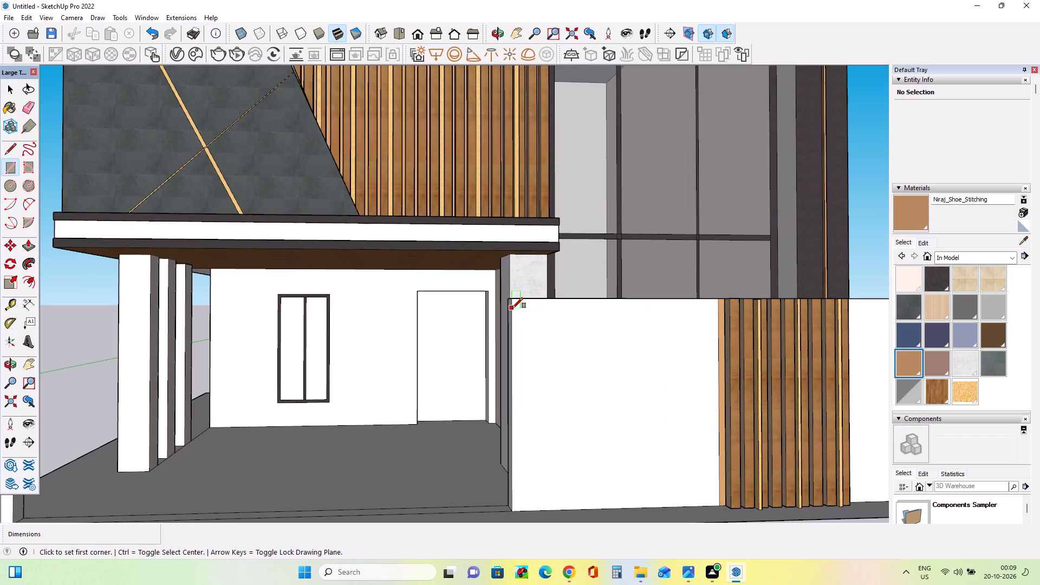
click(512, 308)
scroll(702, 303, up, 4)
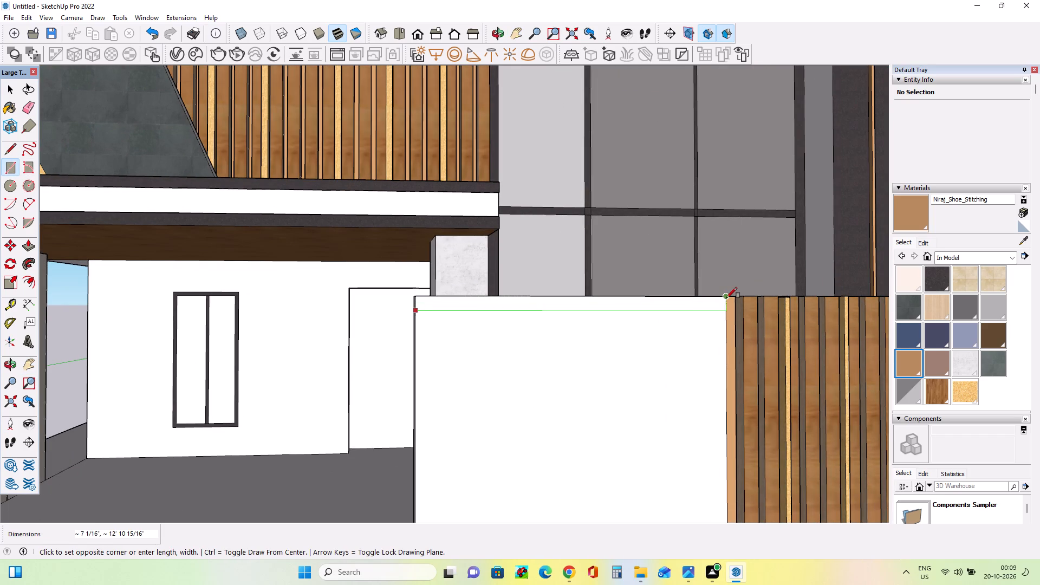
click(726, 298)
Paint the narrow band along the top of the boundary wall with Asphalt New.
click(933, 272)
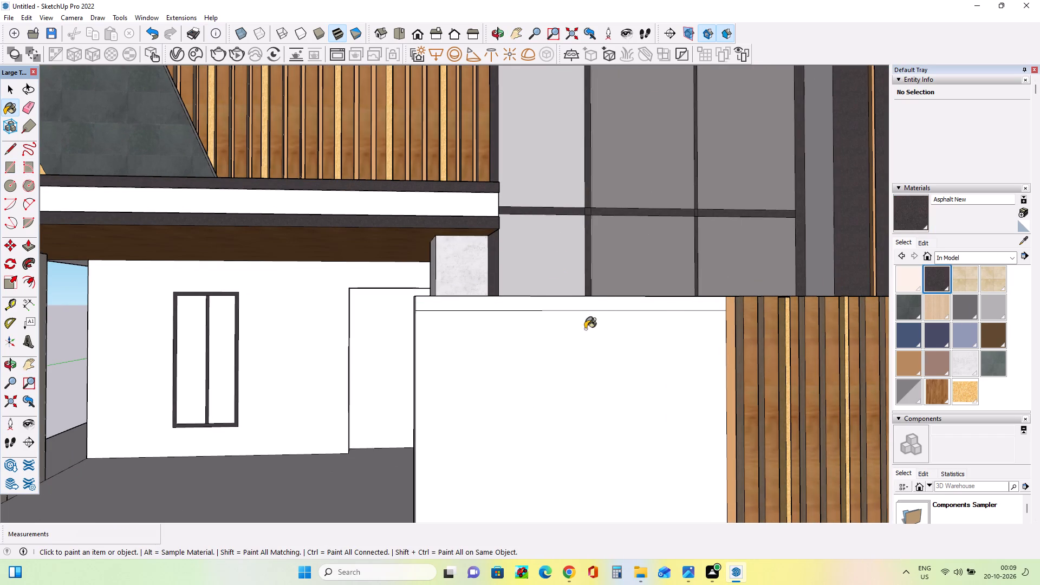
click(591, 303)
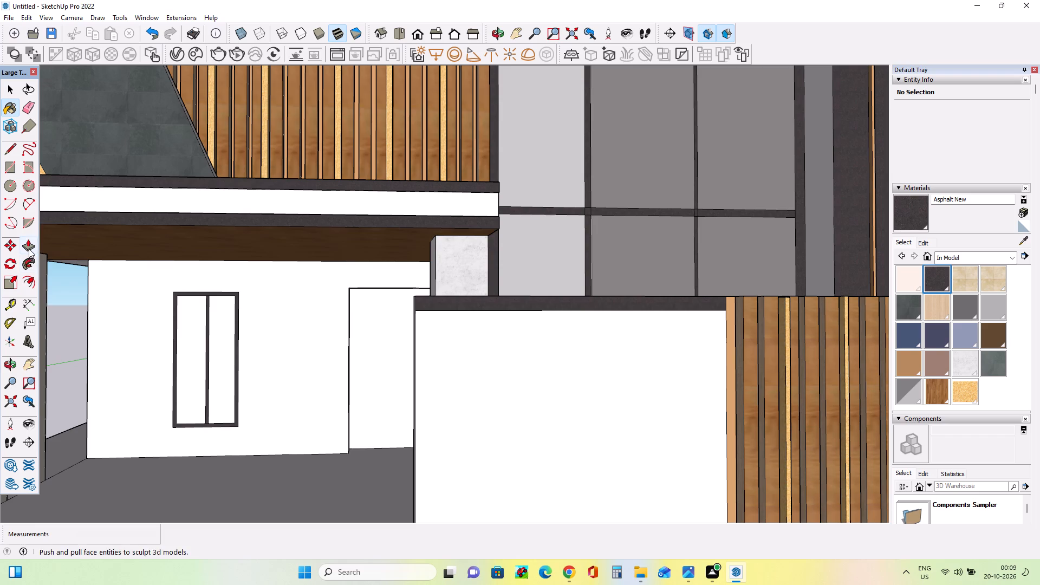
Pull the dark top band of the boundary wall out by 1 3/4".
click(29, 249)
click(472, 299)
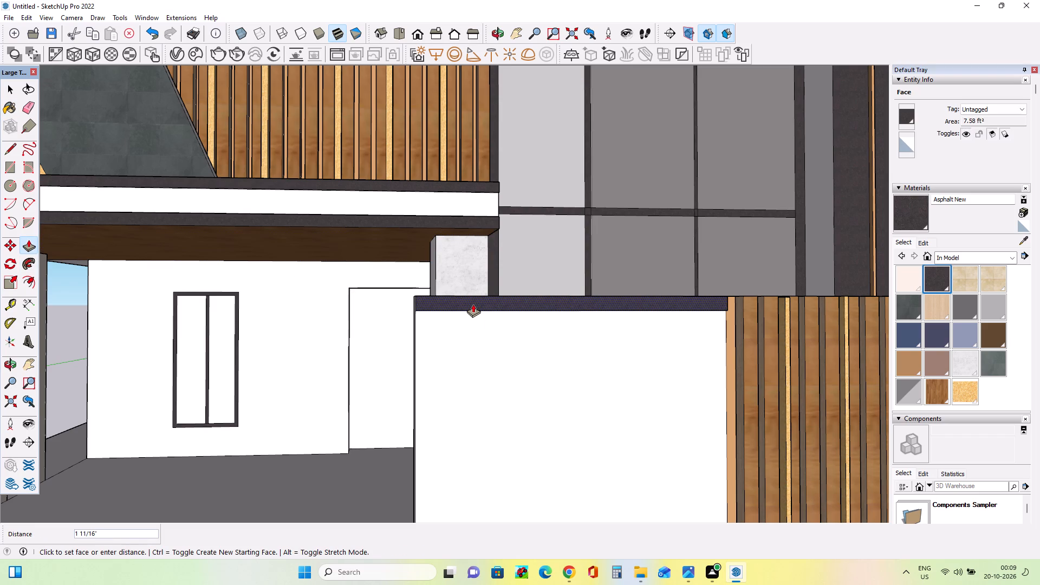
click(473, 304)
scroll(451, 369, down, 3)
middle_drag(463, 368, 632, 334)
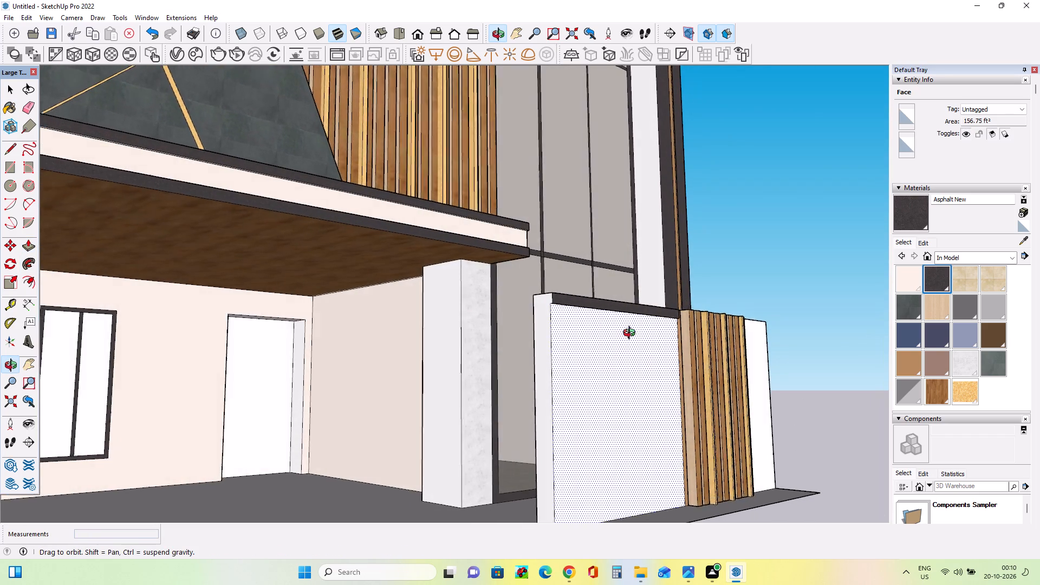
middle_drag(632, 334, 599, 331)
Examine the stone-clad boundary wall around the nameplate in the reference photo and compare it with the model's front.
scroll(595, 331, down, 13)
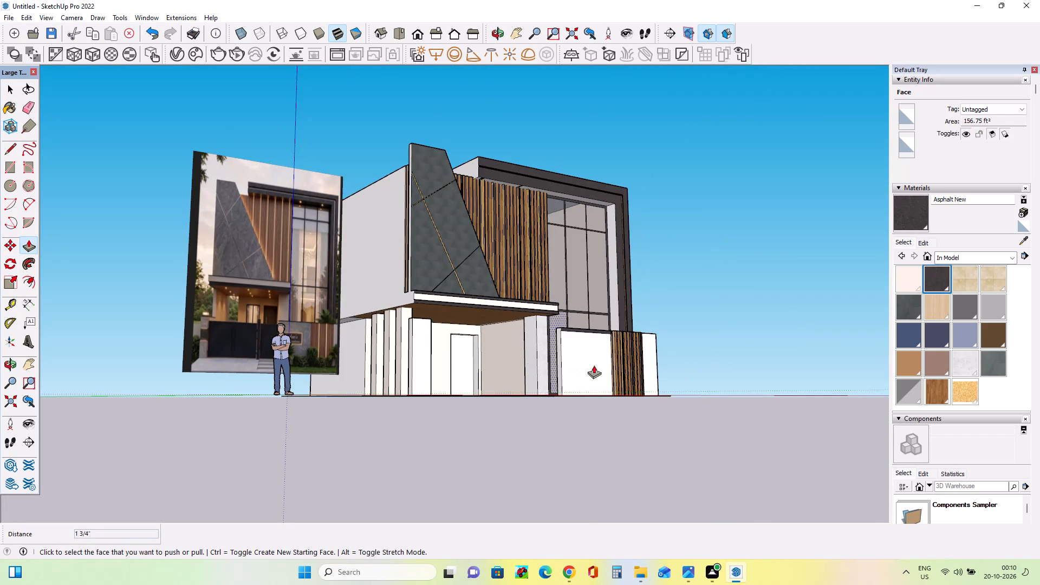
middle_drag(594, 365, 464, 390)
scroll(227, 355, up, 16)
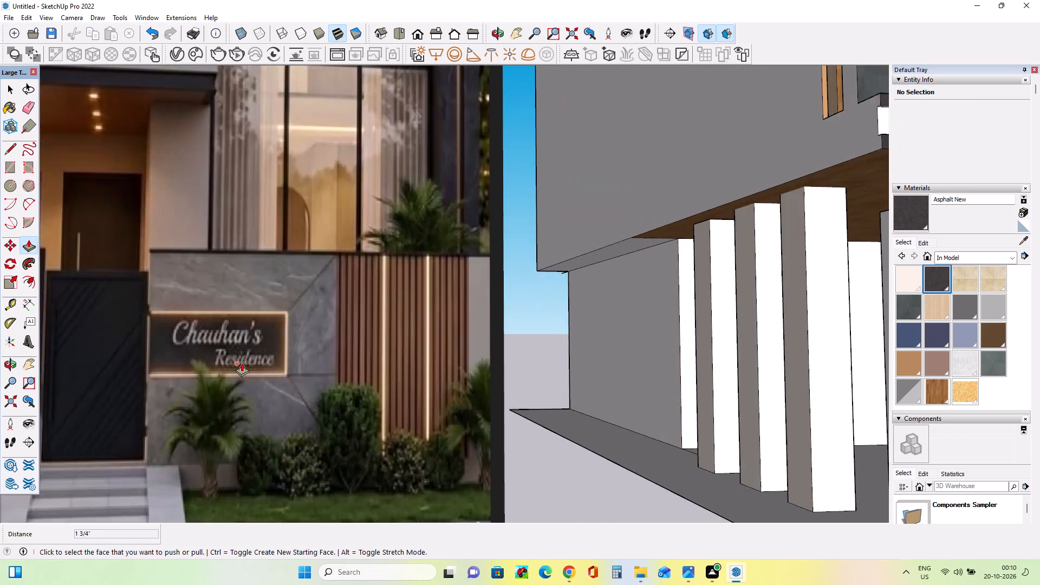
scroll(242, 363, up, 8)
scroll(242, 363, down, 12)
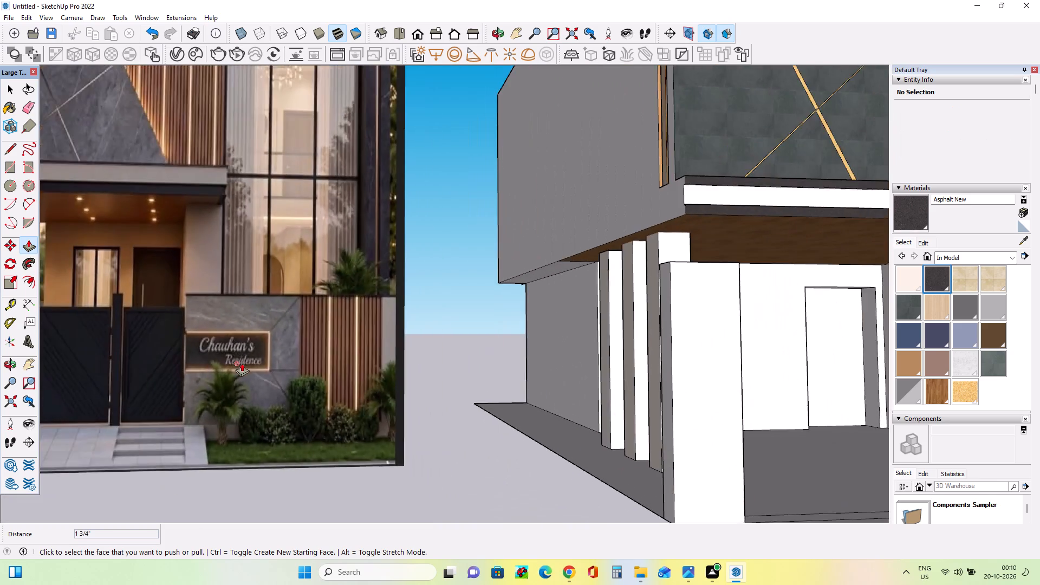
scroll(242, 363, down, 5)
scroll(242, 363, up, 1)
scroll(242, 363, down, 5)
scroll(241, 363, up, 1)
scroll(241, 363, down, 7)
middle_drag(426, 374, 407, 406)
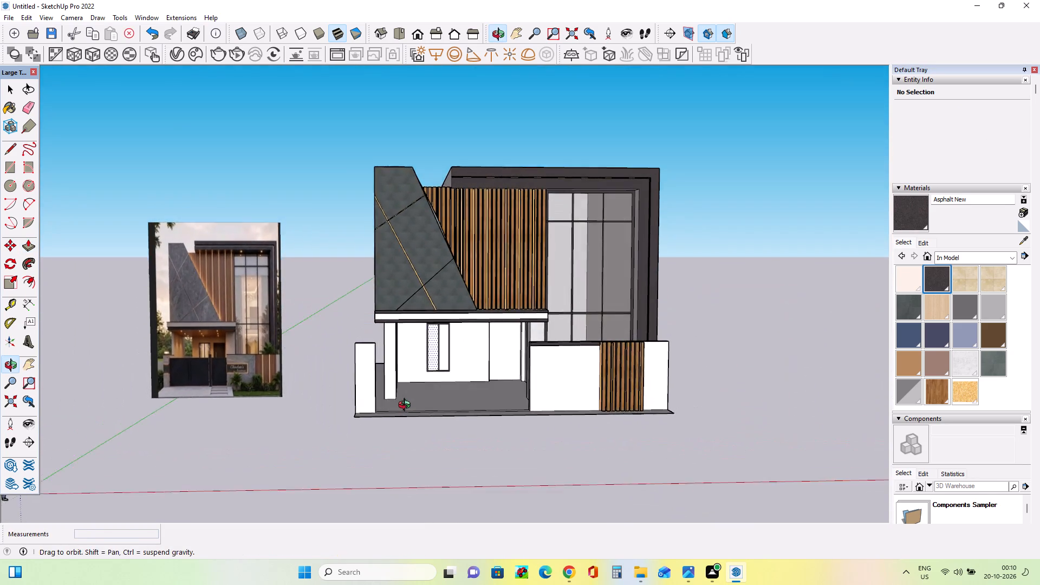
middle_drag(407, 406, 418, 430)
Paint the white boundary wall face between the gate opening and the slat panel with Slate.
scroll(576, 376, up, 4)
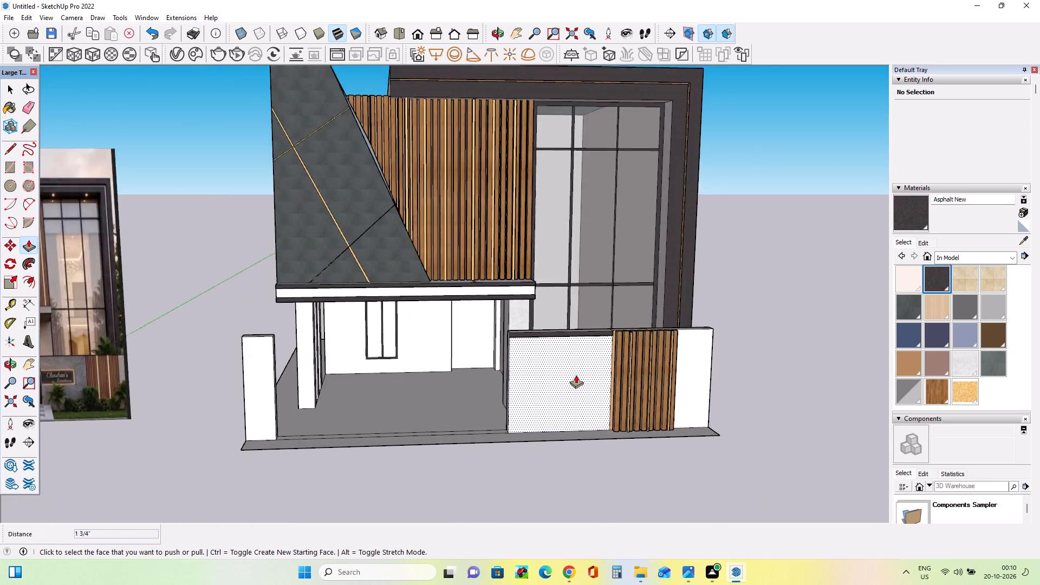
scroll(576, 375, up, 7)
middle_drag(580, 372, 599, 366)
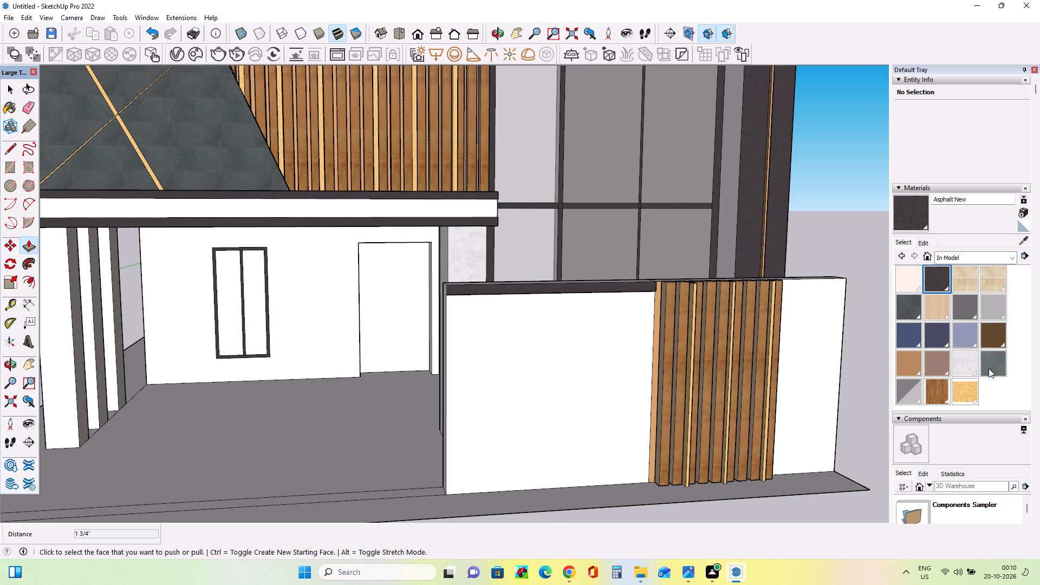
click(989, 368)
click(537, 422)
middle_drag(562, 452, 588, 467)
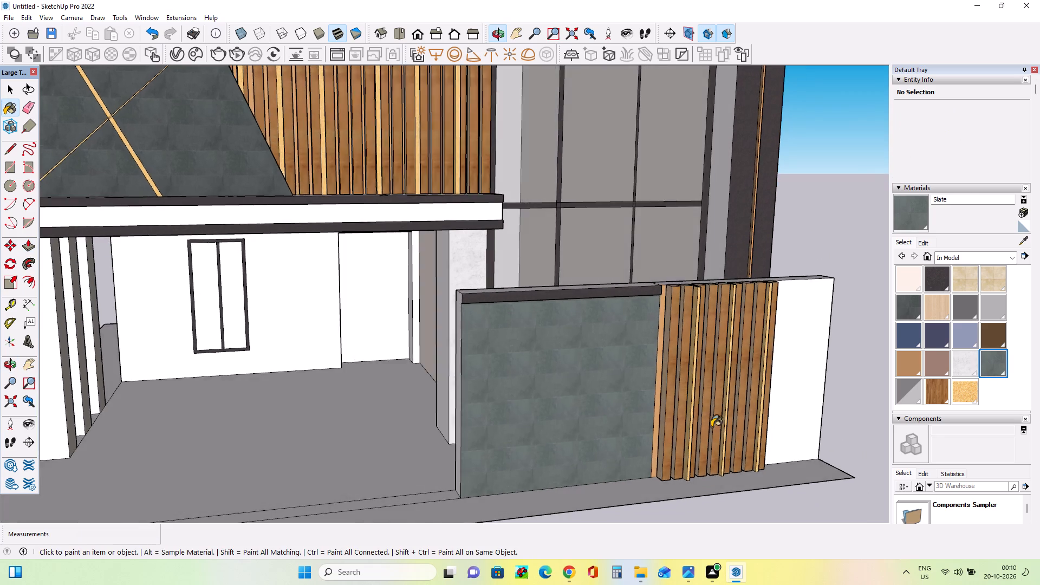
Repaint the boundary wall face beside the slat panel with Tile Travertine 2 inch from the Tile collection, checking the reference photo's stone.
scroll(711, 427, down, 13)
scroll(360, 479, up, 11)
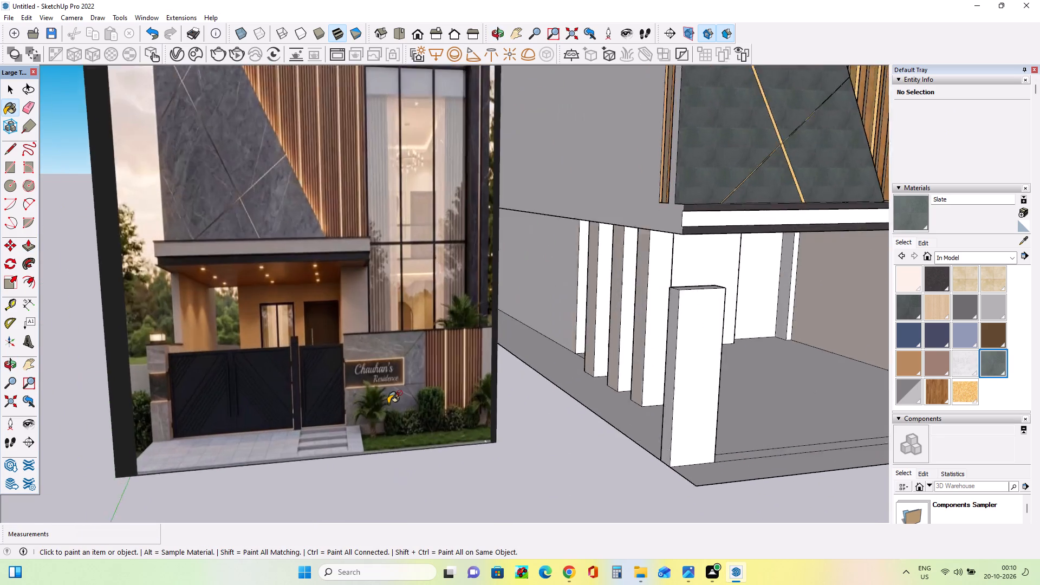
scroll(389, 403, up, 10)
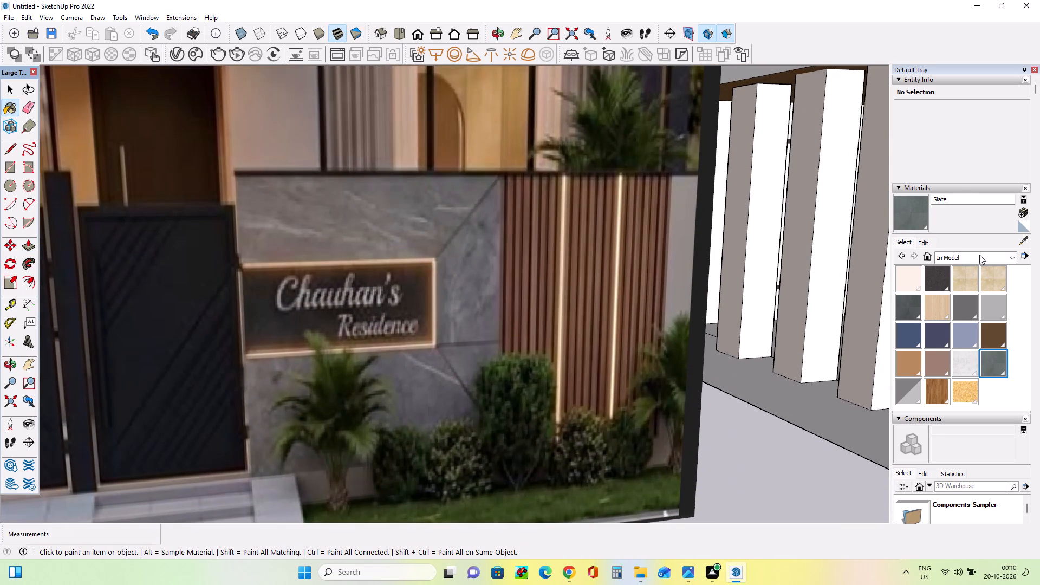
click(979, 255)
click(987, 397)
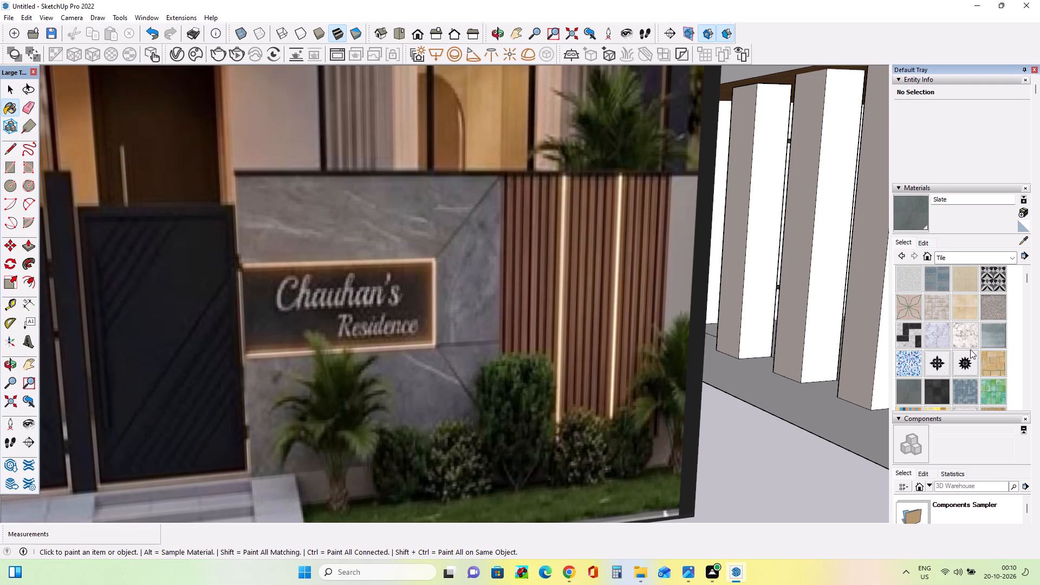
scroll(970, 349, down, 2)
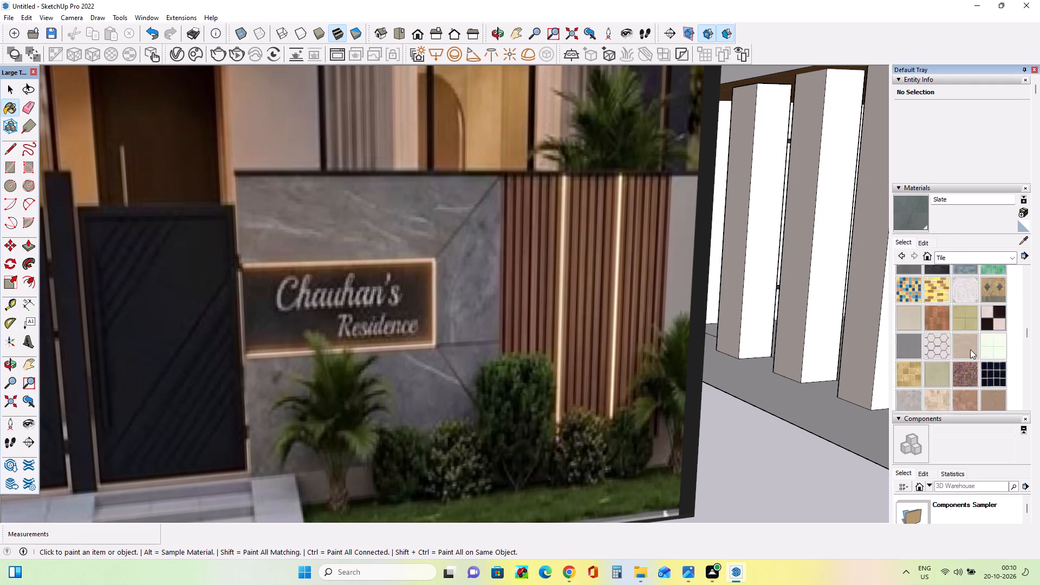
scroll(970, 349, down, 1)
click(921, 339)
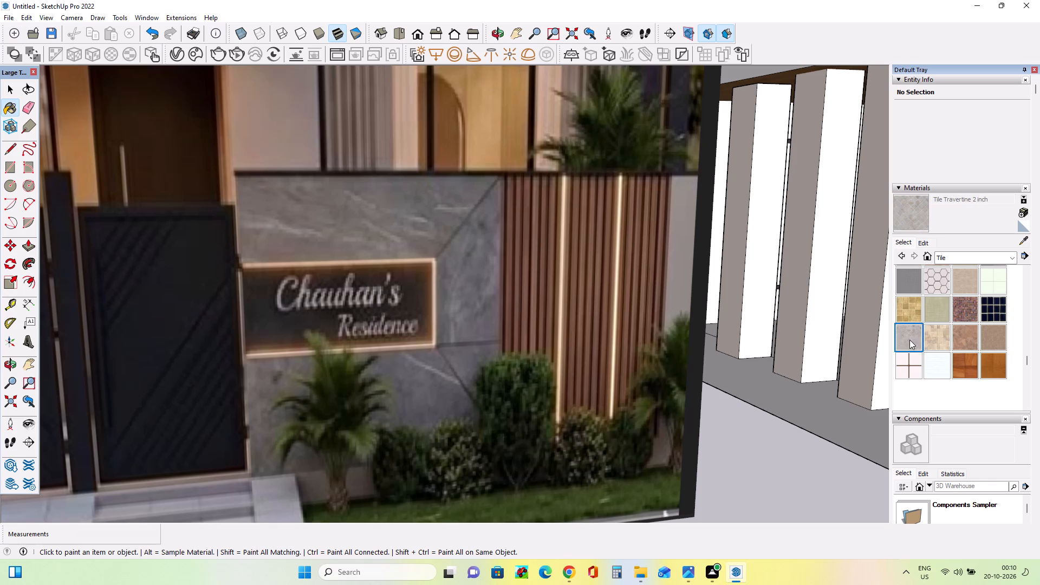
scroll(400, 308, down, 9)
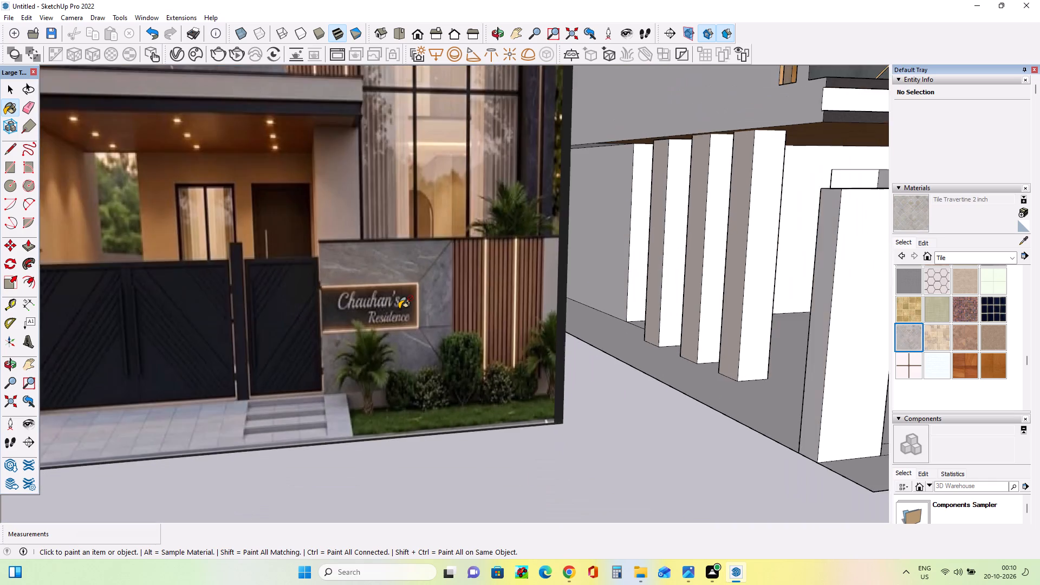
scroll(400, 308, down, 7)
scroll(840, 309, down, 7)
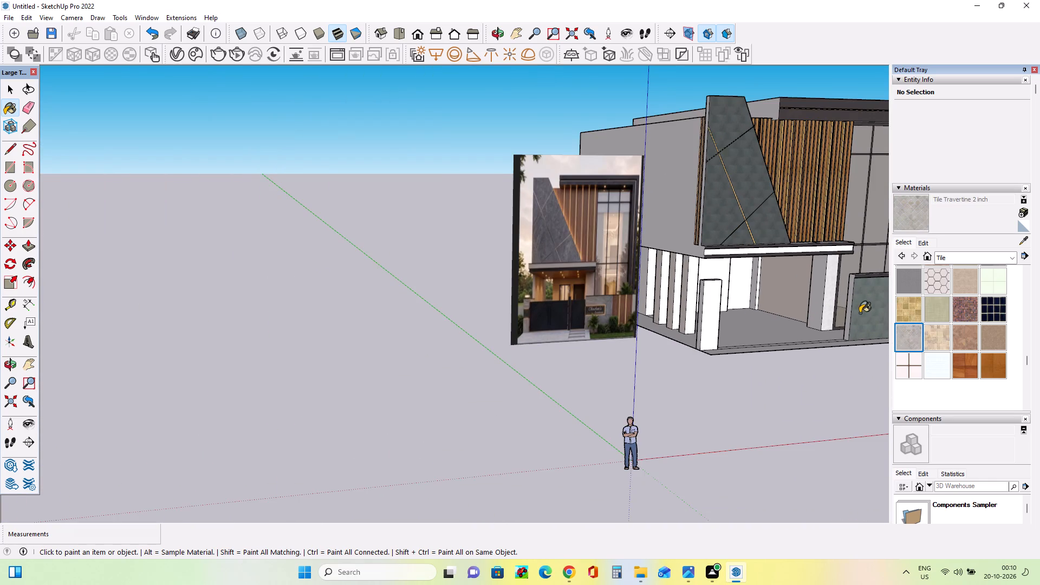
click(860, 313)
Examine the boundary wall's tile finish up close and alongside the rest of the house front.
scroll(738, 328, up, 4)
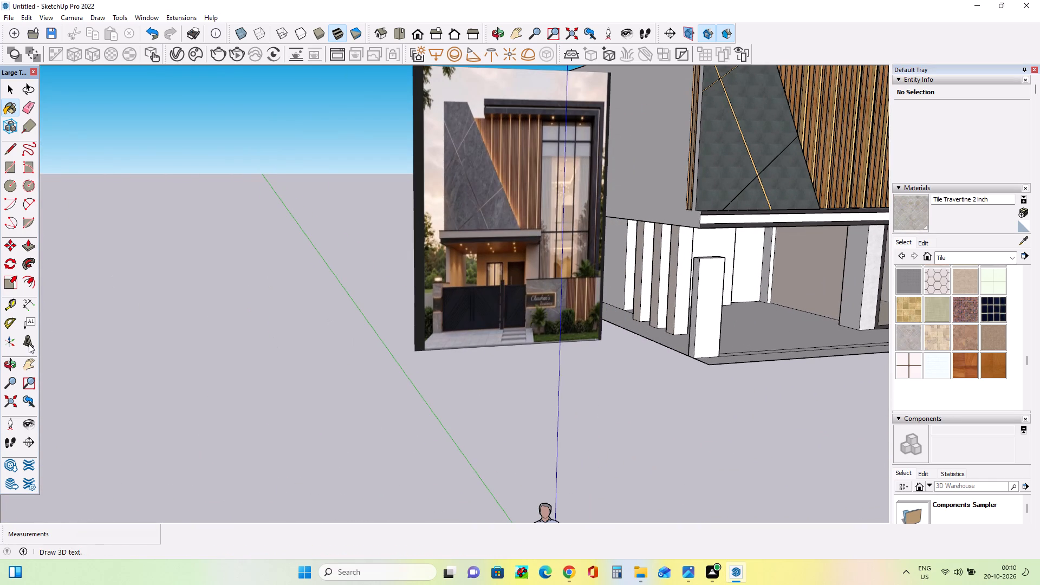
click(29, 368)
drag(390, 341, 44, 422)
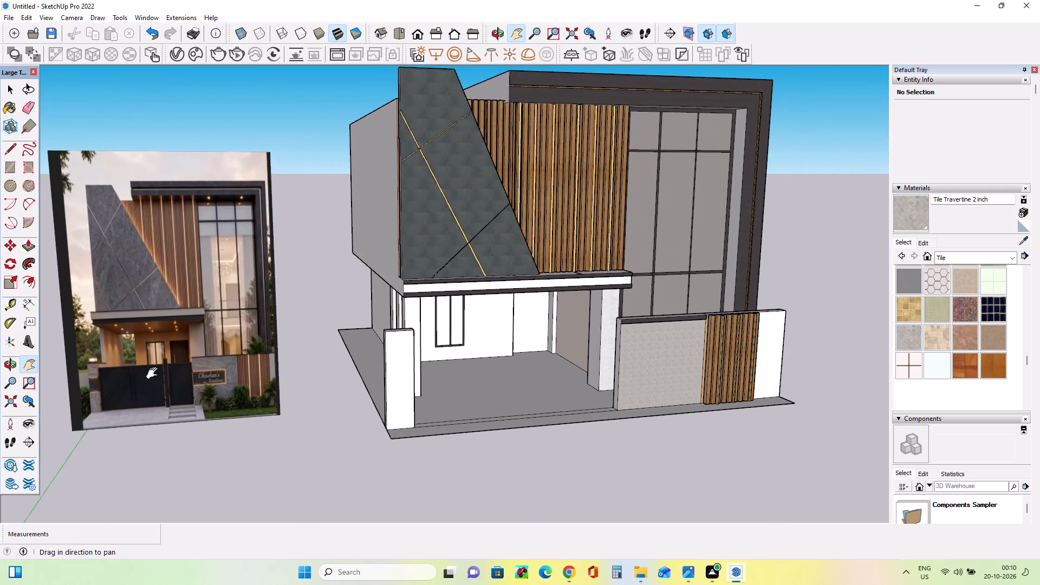
drag(624, 328, 488, 333)
scroll(507, 365, up, 13)
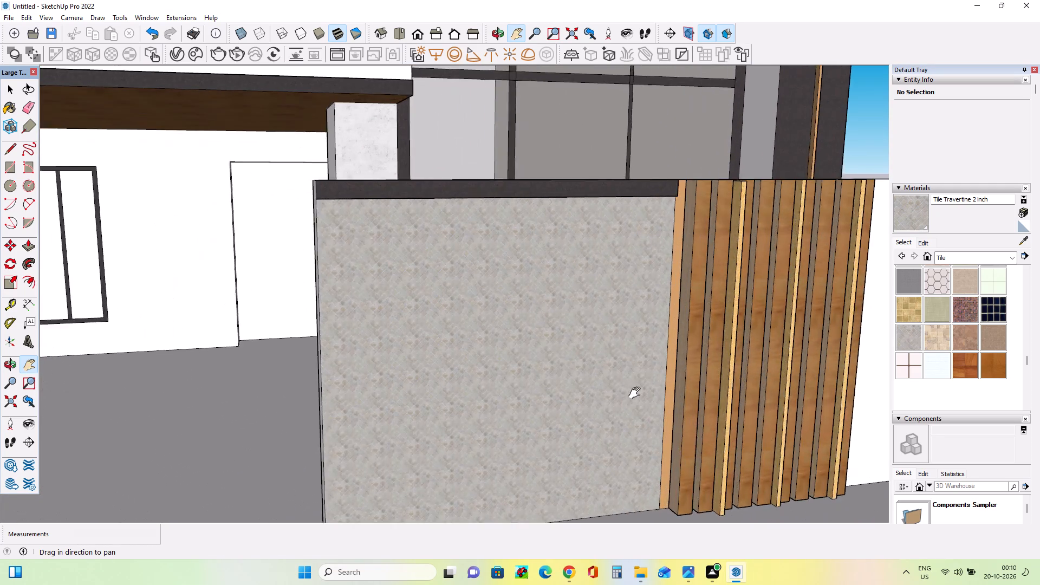
middle_drag(637, 394, 602, 342)
scroll(602, 342, down, 13)
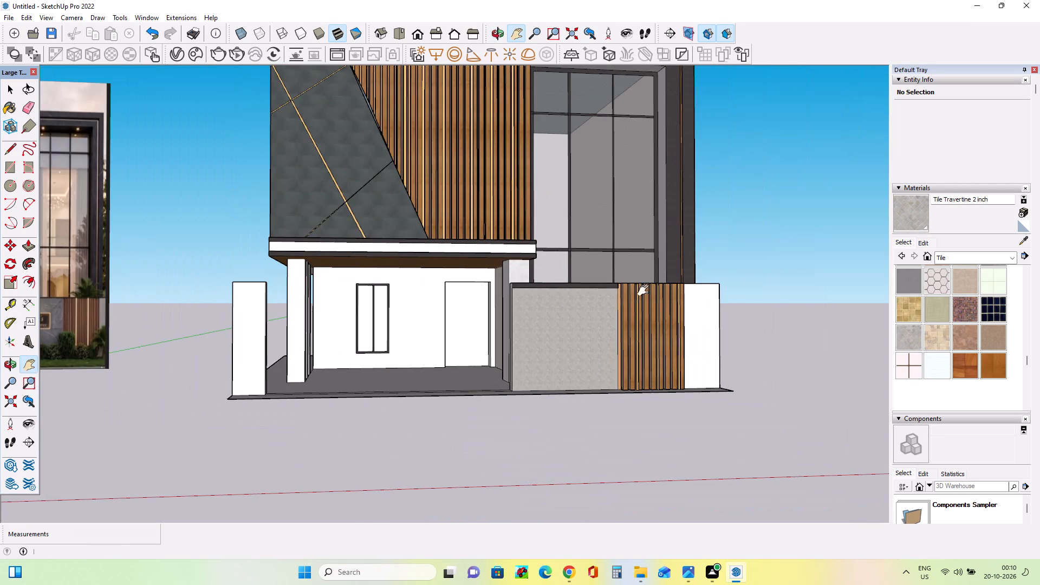
Draw a rectangle about 4' 6" by 6' 11" on the tiled boundary wall face, starting from its gate-side edge.
scroll(467, 209, down, 5)
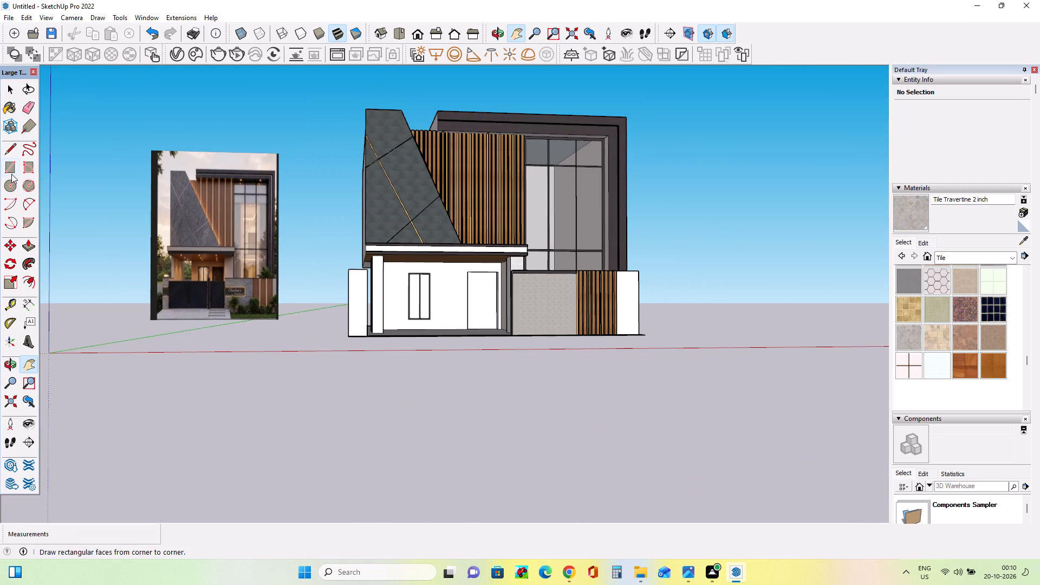
click(11, 165)
scroll(480, 321, up, 11)
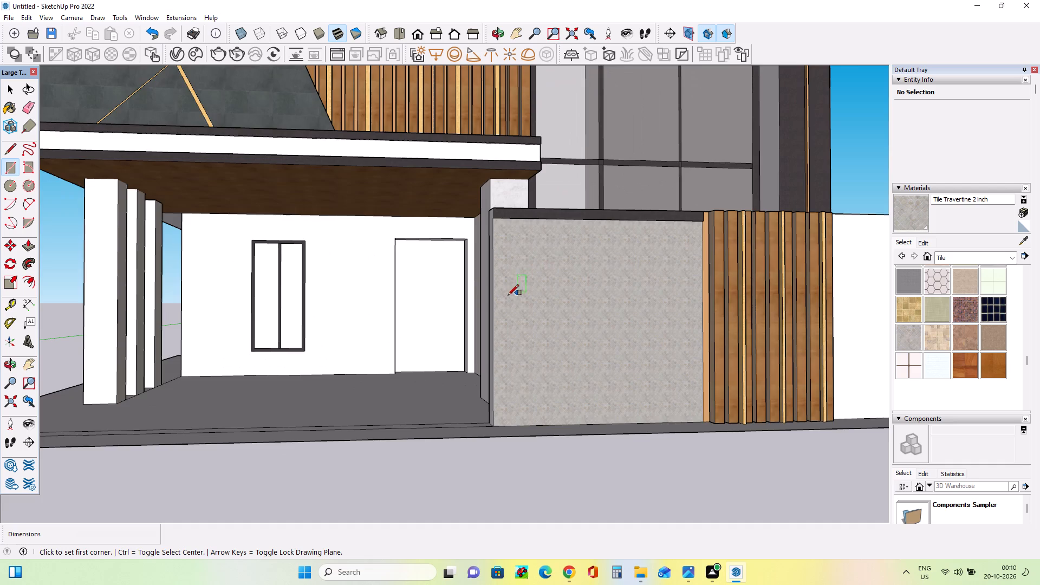
scroll(505, 296, up, 3)
click(492, 271)
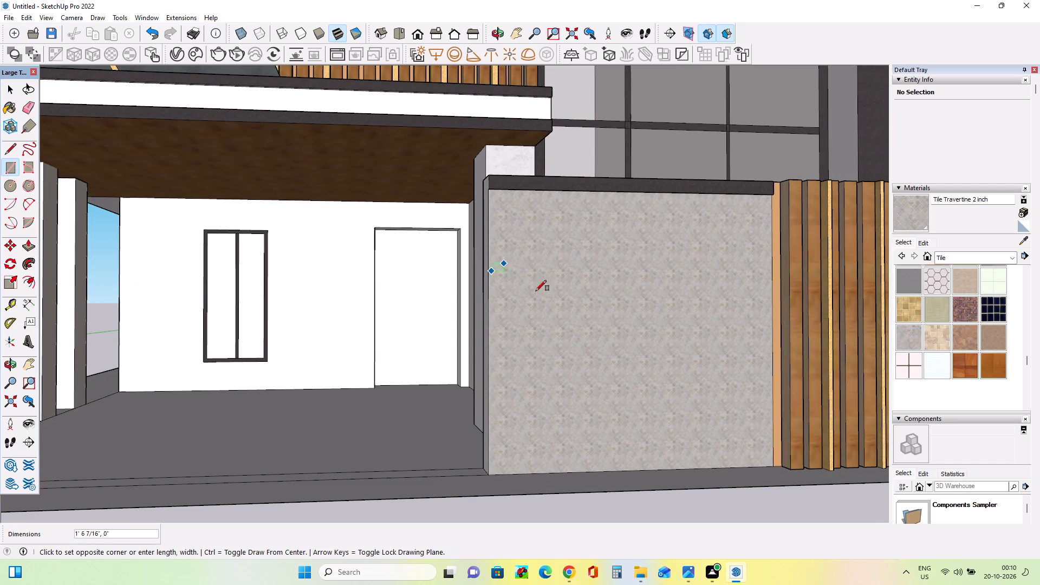
key(Escape)
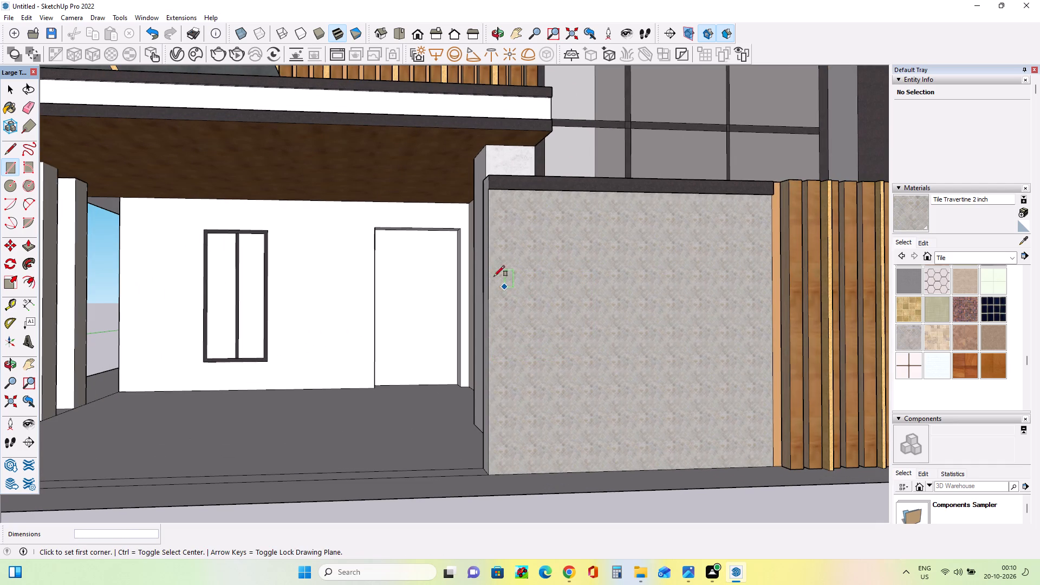
click(491, 260)
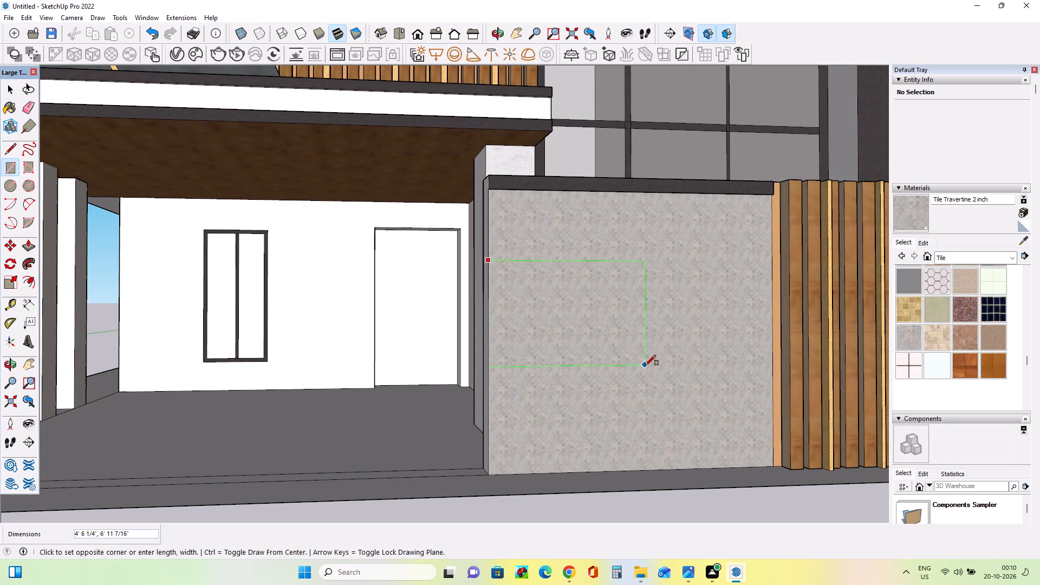
click(645, 366)
middle_drag(653, 372, 642, 392)
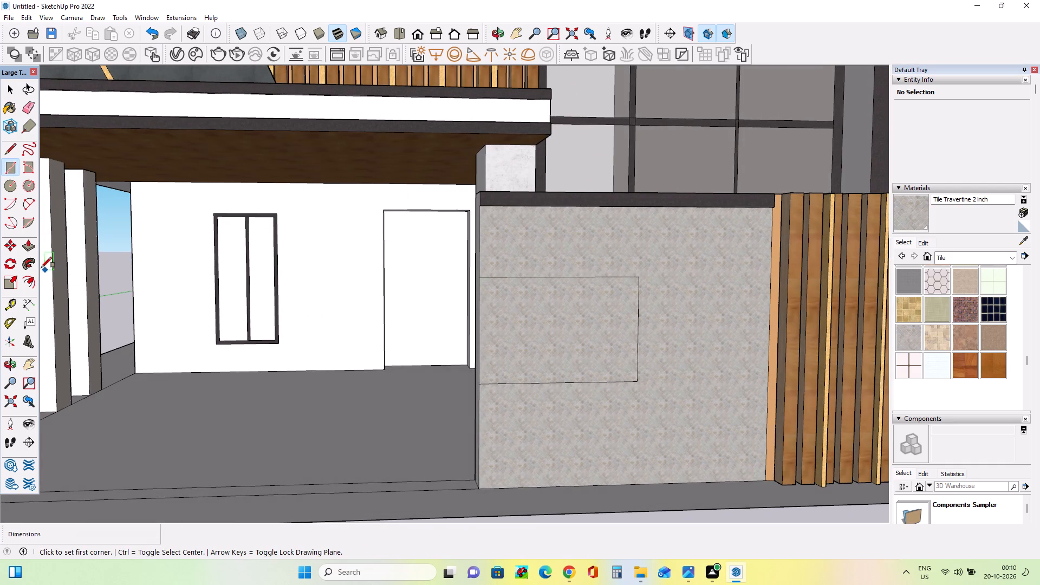
Offset the nameplate rectangle's outline inward by about 2 1/16" to form a thin border.
click(34, 282)
click(543, 336)
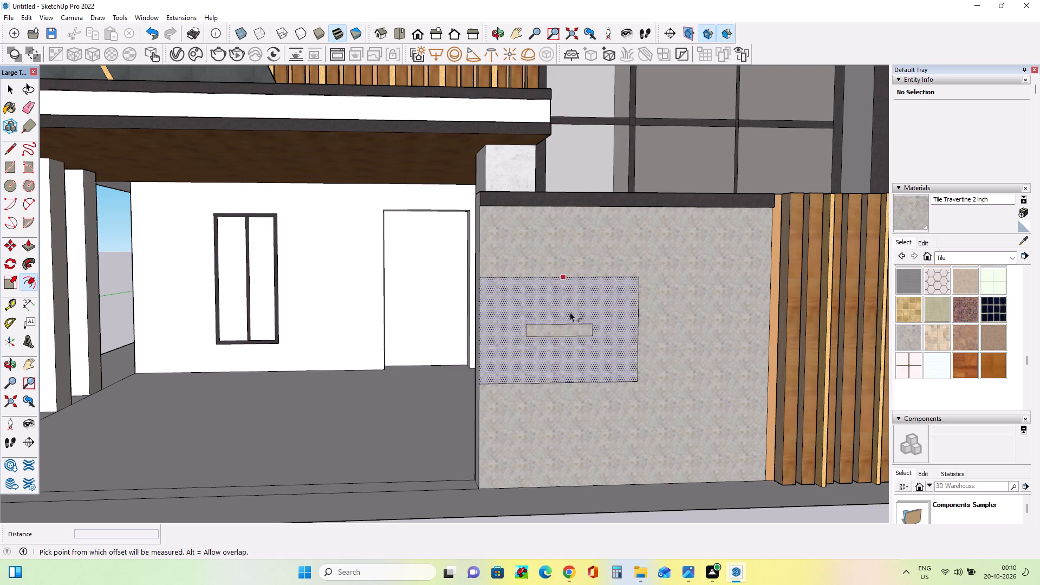
key(ctrl+z)
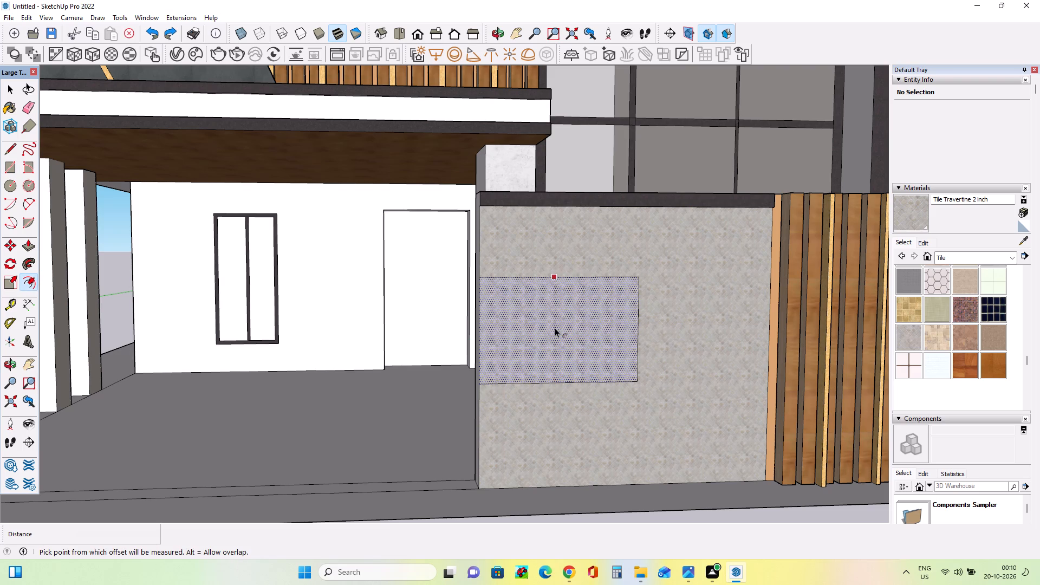
drag(555, 328, 556, 281)
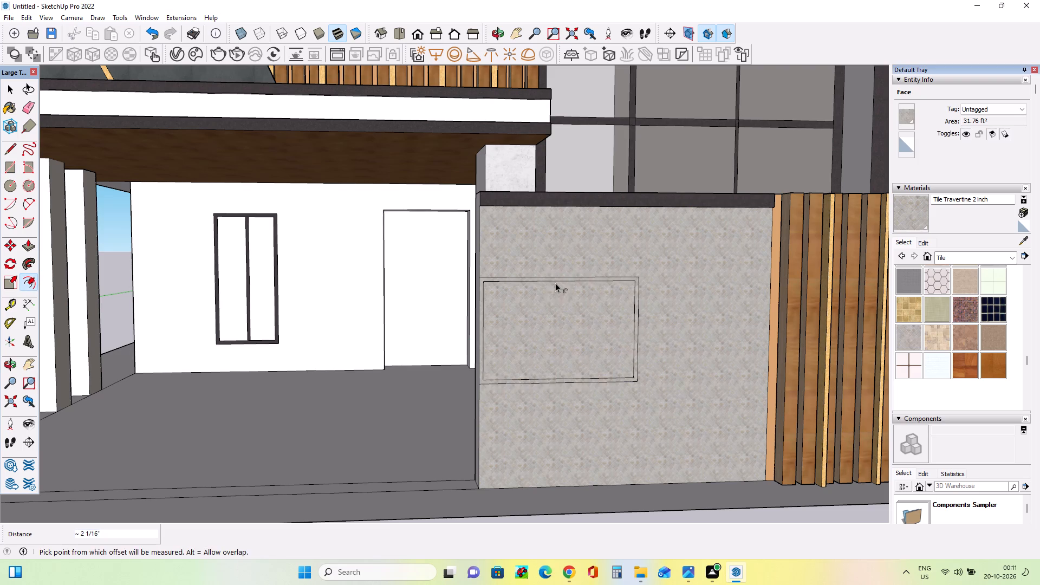
Paint the thin border around the nameplate rectangle with Asphalt New from the materials already in the model.
scroll(953, 337, up, 7)
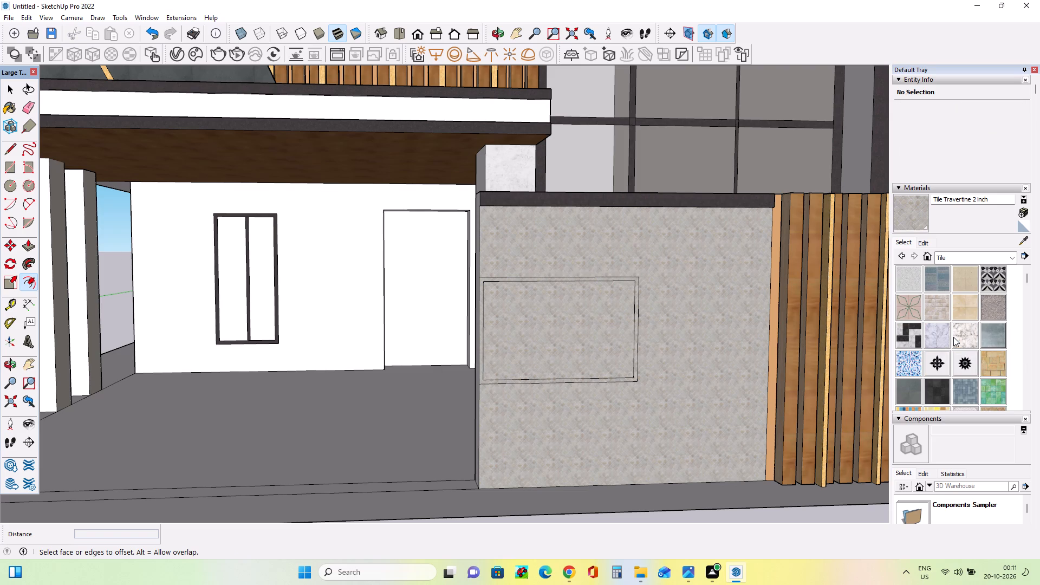
scroll(953, 337, up, 2)
click(959, 255)
scroll(959, 255, up, 1)
scroll(959, 330, up, 7)
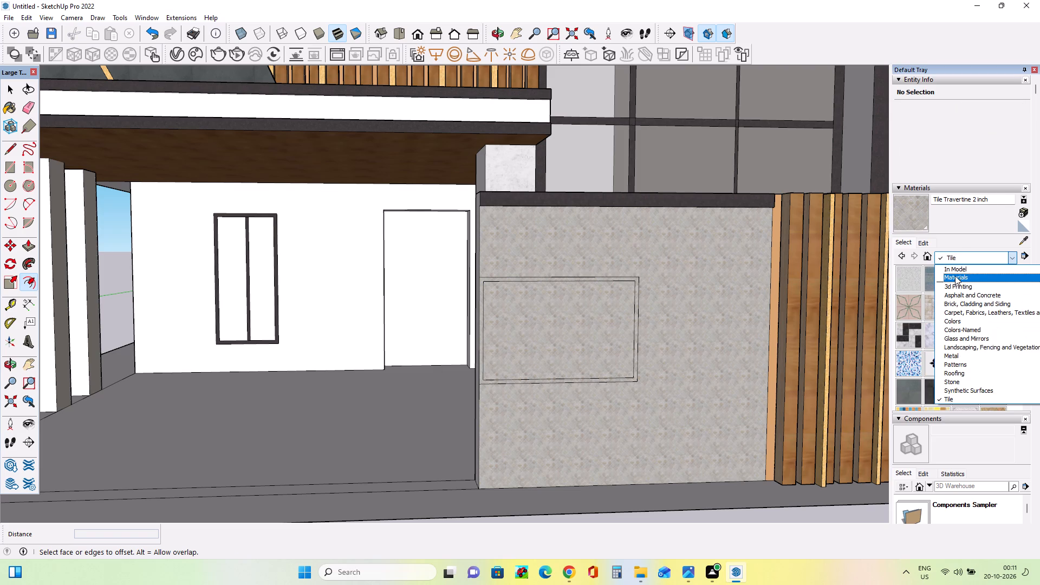
click(954, 269)
click(945, 282)
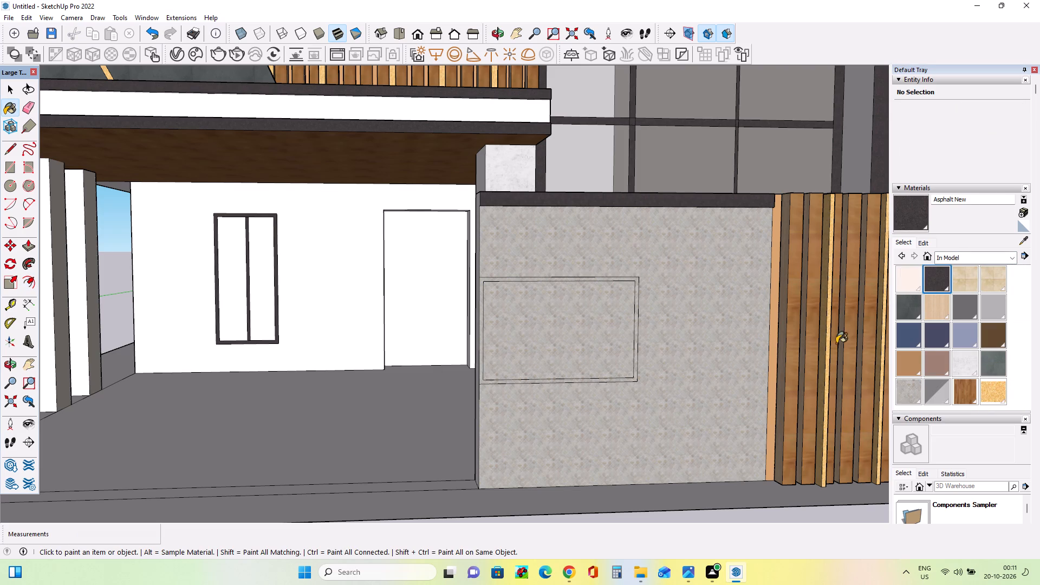
scroll(584, 285, up, 6)
click(603, 275)
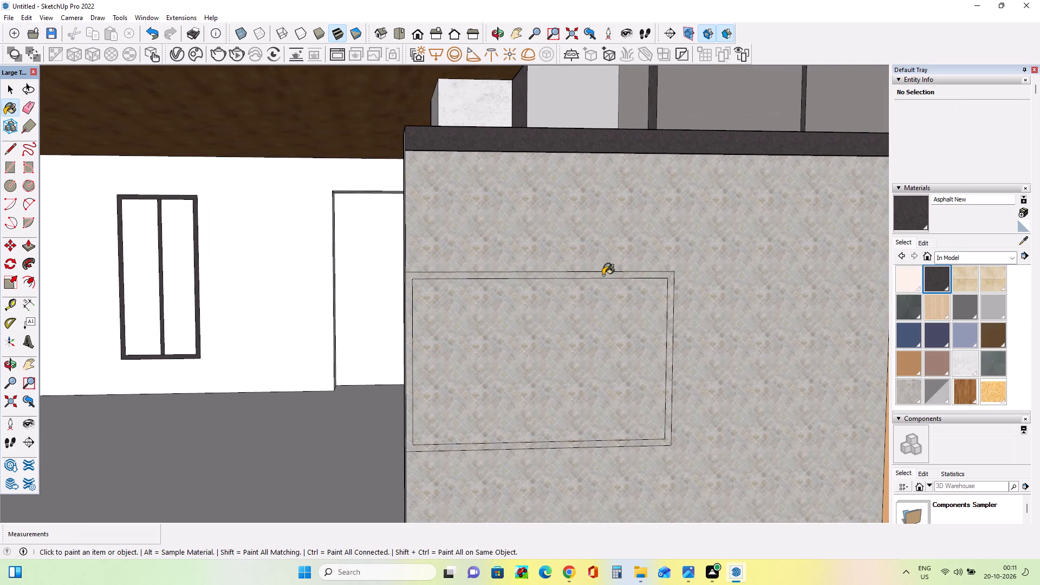
Push/Pull the dark nameplate border outward from the boundary wall by about 2 1/16".
click(31, 249)
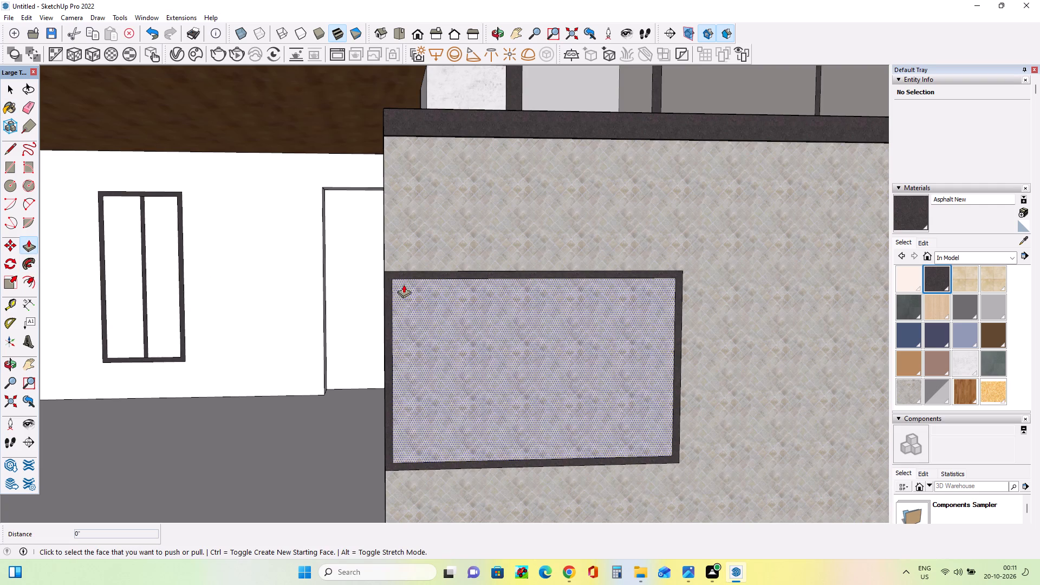
click(407, 276)
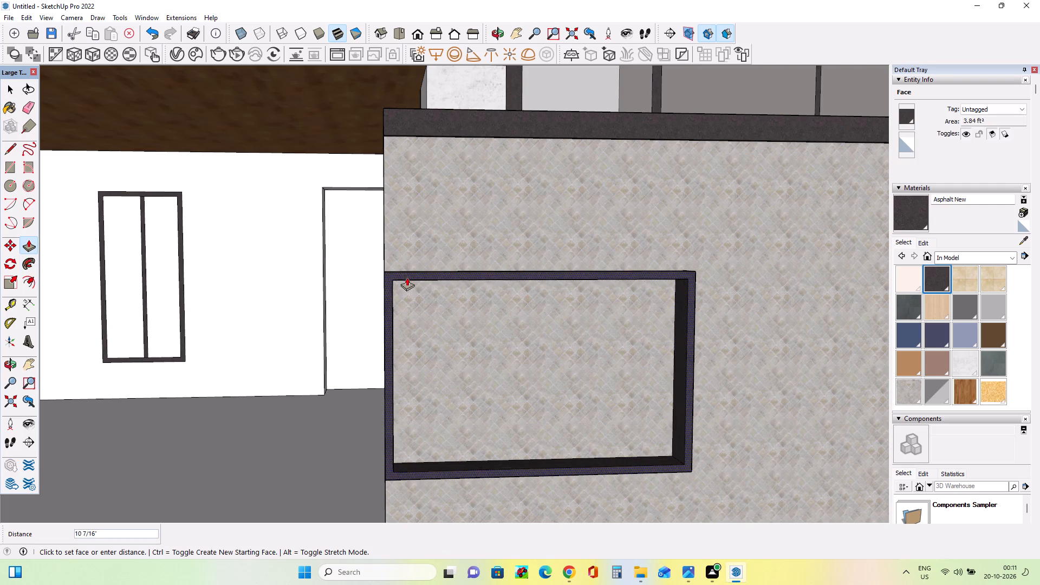
click(407, 276)
scroll(409, 360, down, 2)
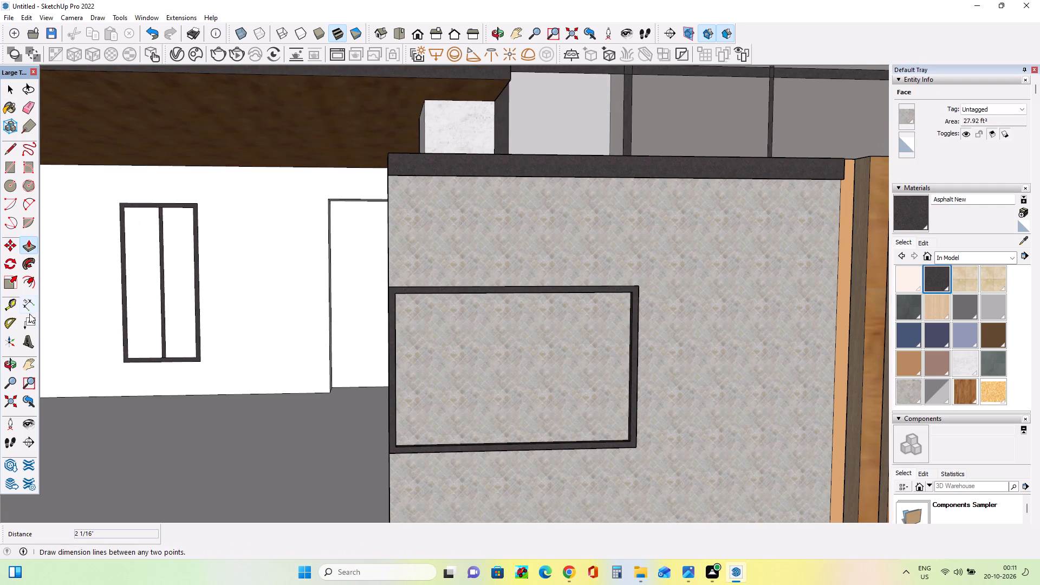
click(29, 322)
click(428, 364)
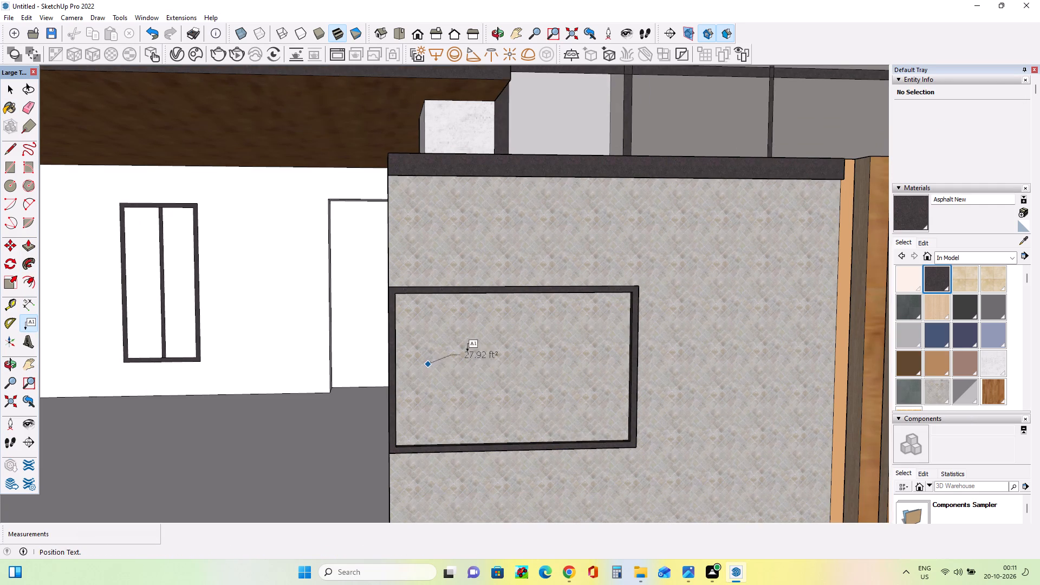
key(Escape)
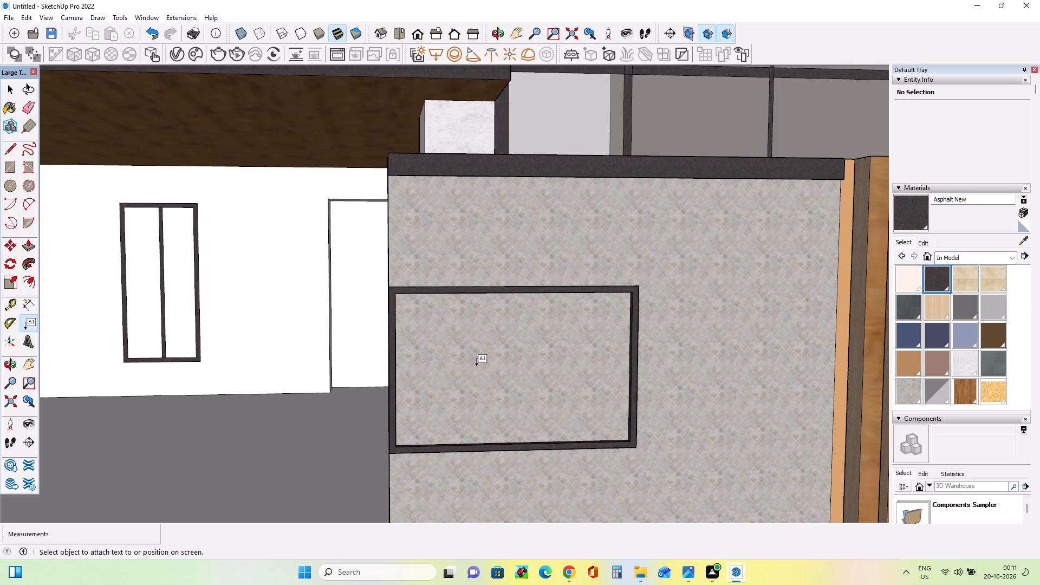
Start a 3D text for the framed nameplate and replace the placeholder wording with "chawan's".
click(27, 339)
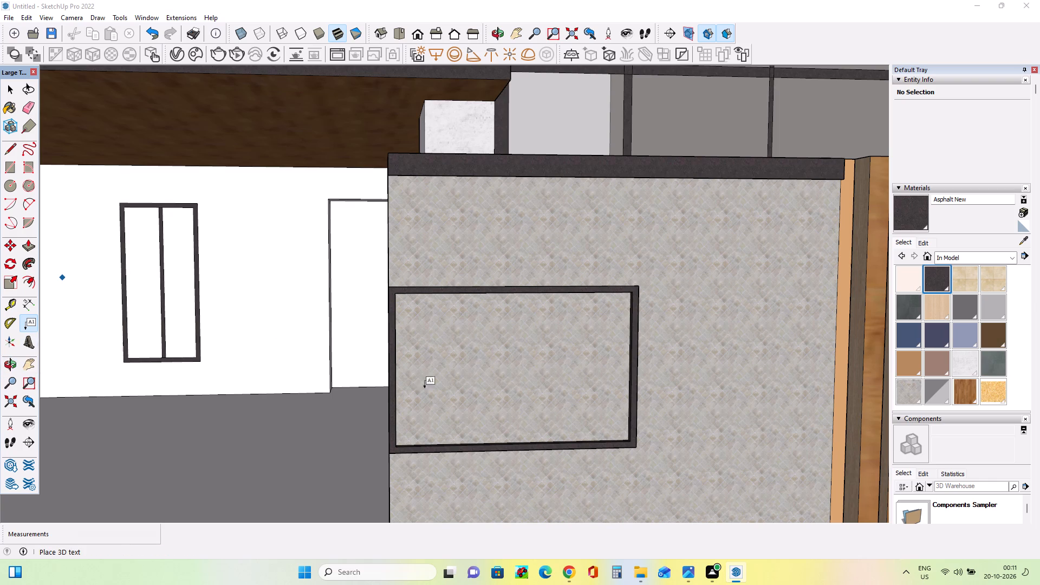
click(424, 347)
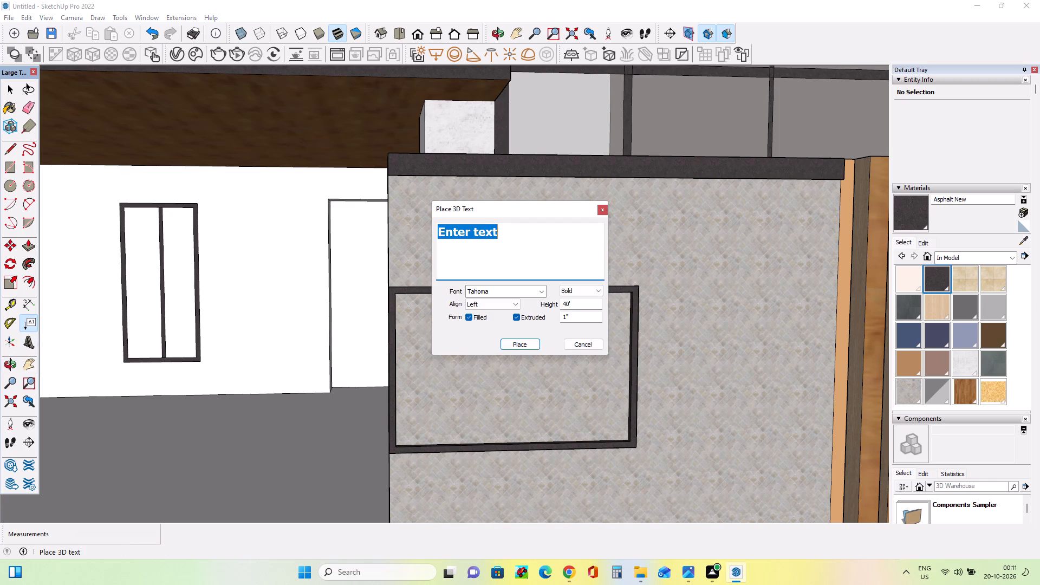
click(502, 236)
right_drag(225, 584, 219, 584)
key(BackSpace)
key(BackSpace)
key(BackSpace)
key(BackSpace)
key(BackSpace)
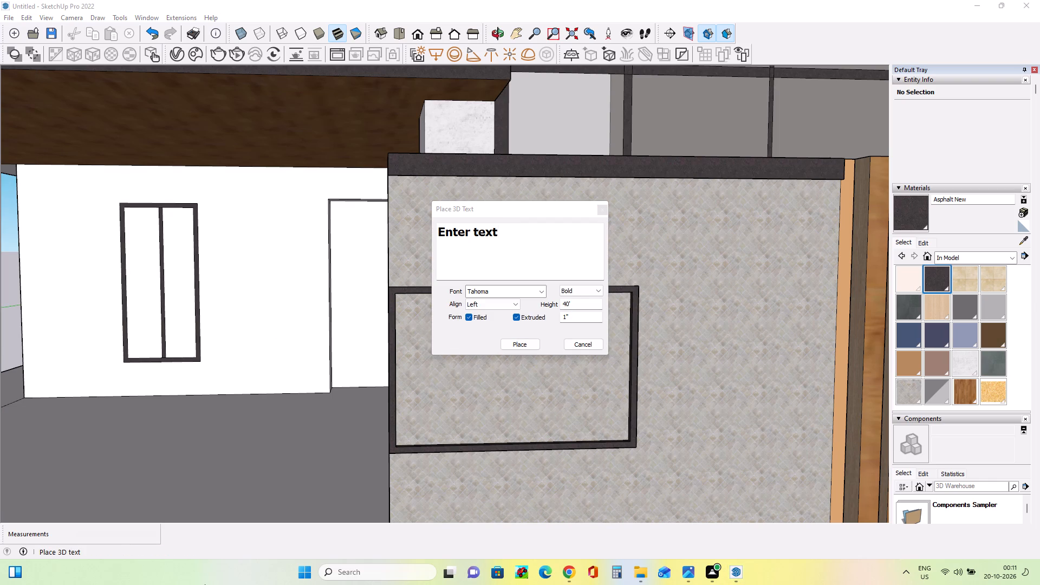
click(529, 236)
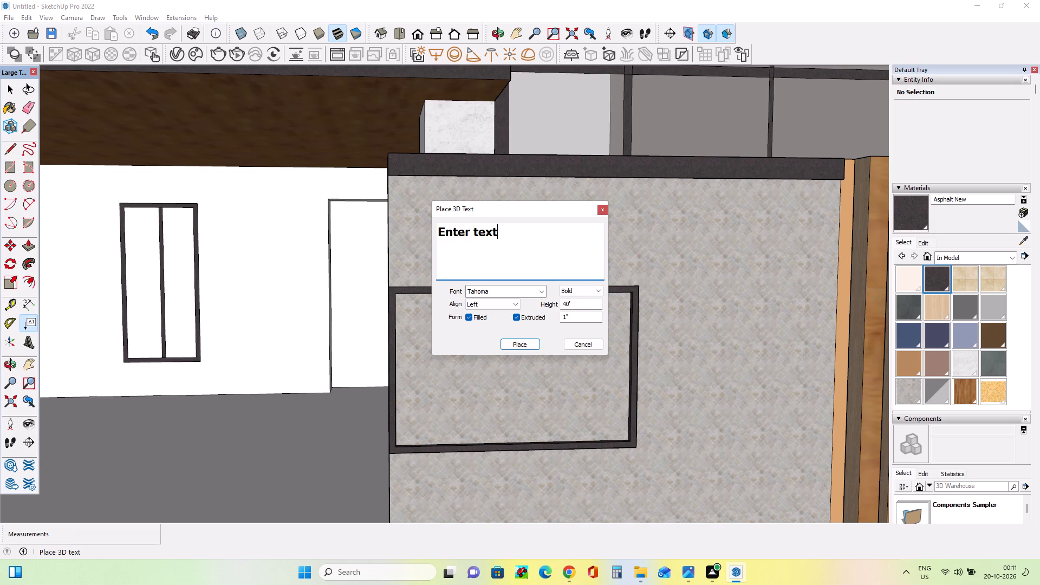
key(BackSpace)
key(BackSpace)
key(BackSpace)
key(BackSpace)
key(BackSpace)
key(BackSpace)
key(BackSpace)
key(BackSpace)
key(BackSpace)
key(BackSpace)
key(BackSpace)
key(BackSpace)
key(BackSpace)
key(BackSpace)
key(BackSpace)
key(BackSpace)
key(BackSpace)
key(BackSpace)
key(BackSpace)
key(BackSpace)
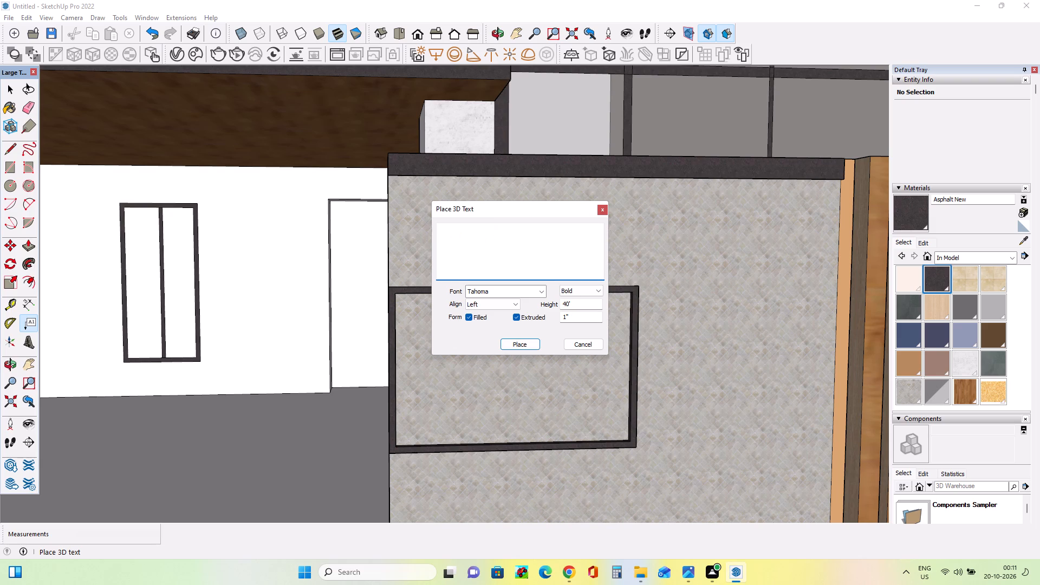
text(ch)
key(a)
text(wa)
key(n)
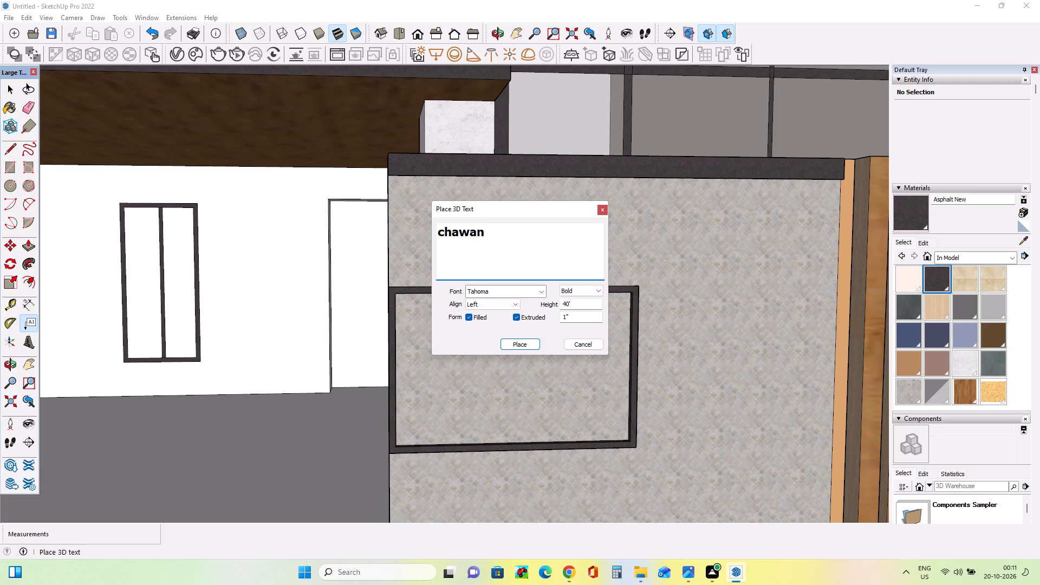
key(apostrophe)
key(s)
scroll(607, 240, down, 8)
scroll(804, 251, down, 3)
Browse the available fonts for the nameplate's 3D text and set the font to MV Boli.
click(540, 291)
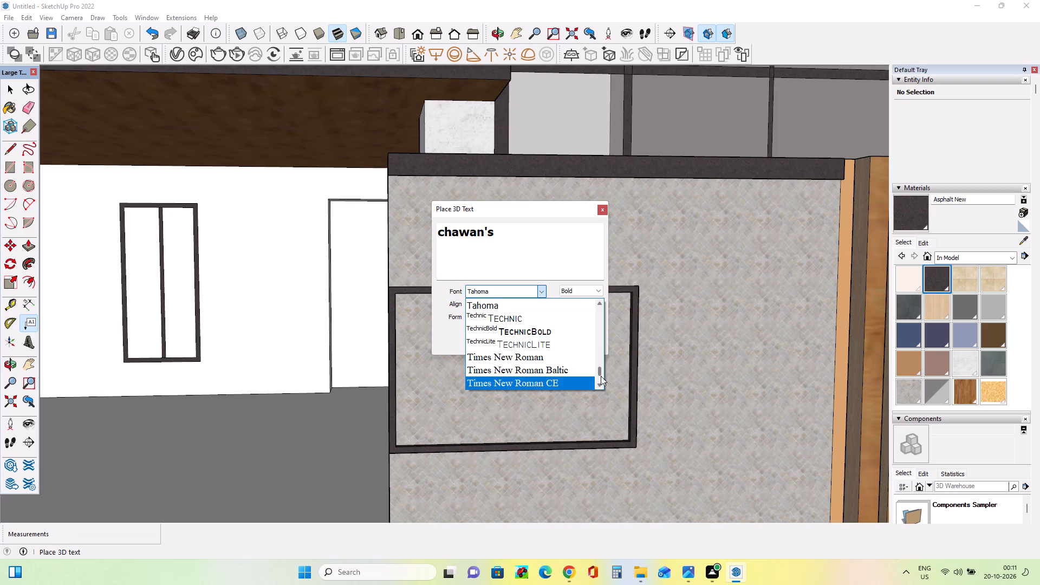
drag(601, 375, 604, 399)
scroll(553, 357, down, 3)
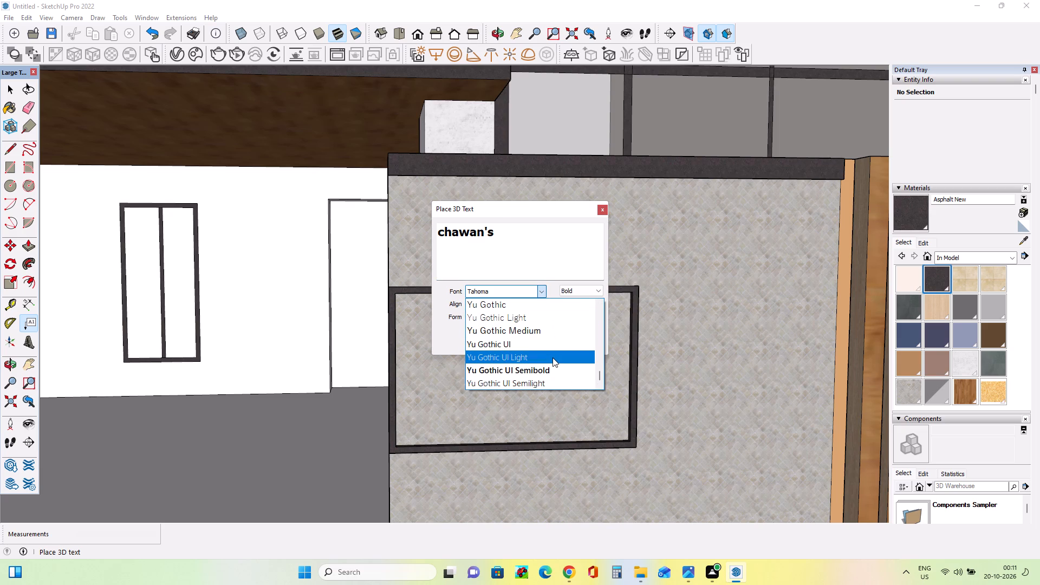
scroll(552, 357, down, 3)
scroll(551, 357, up, 2)
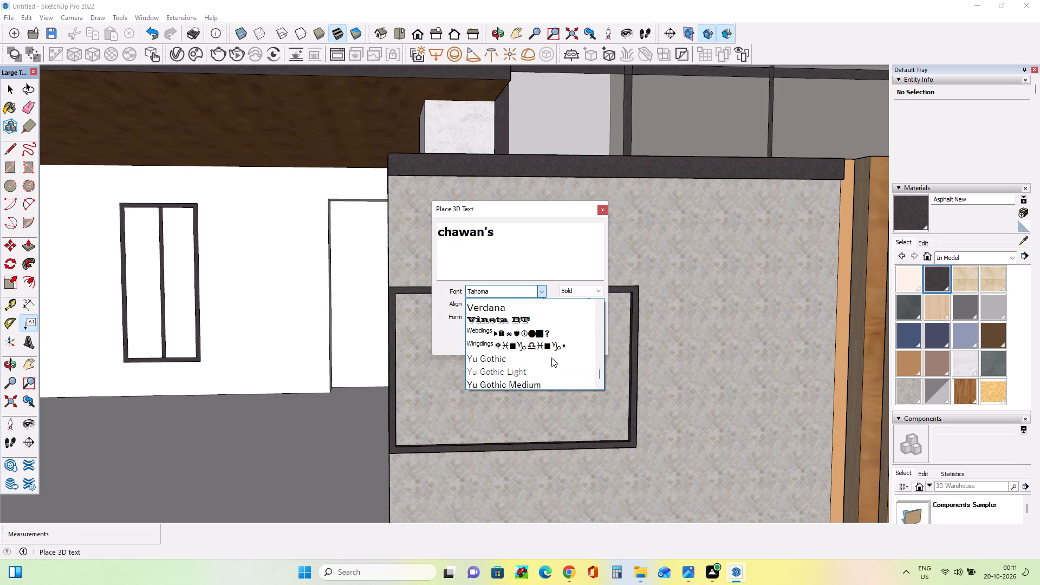
scroll(551, 358, up, 2)
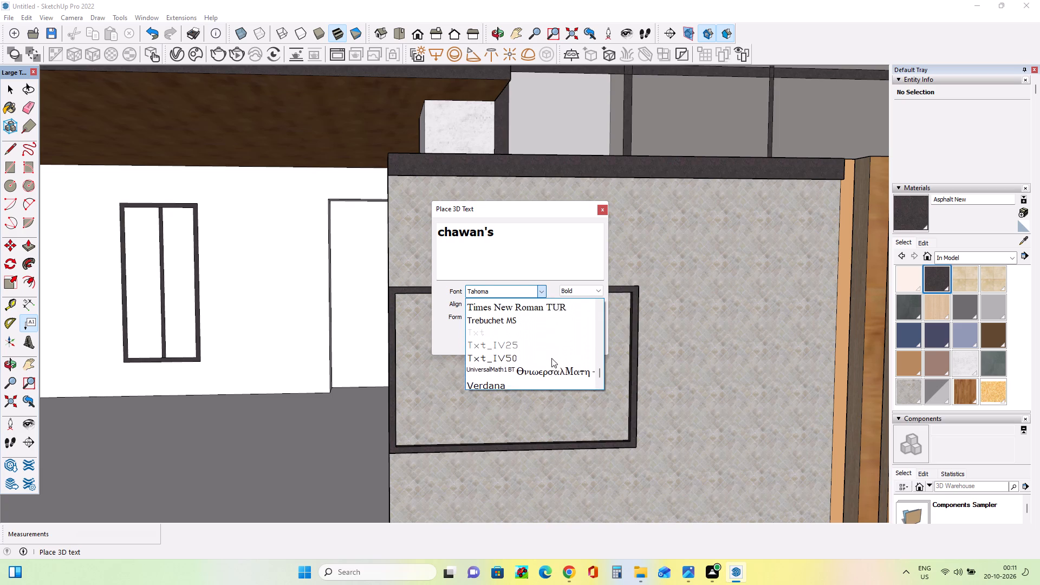
scroll(551, 358, up, 4)
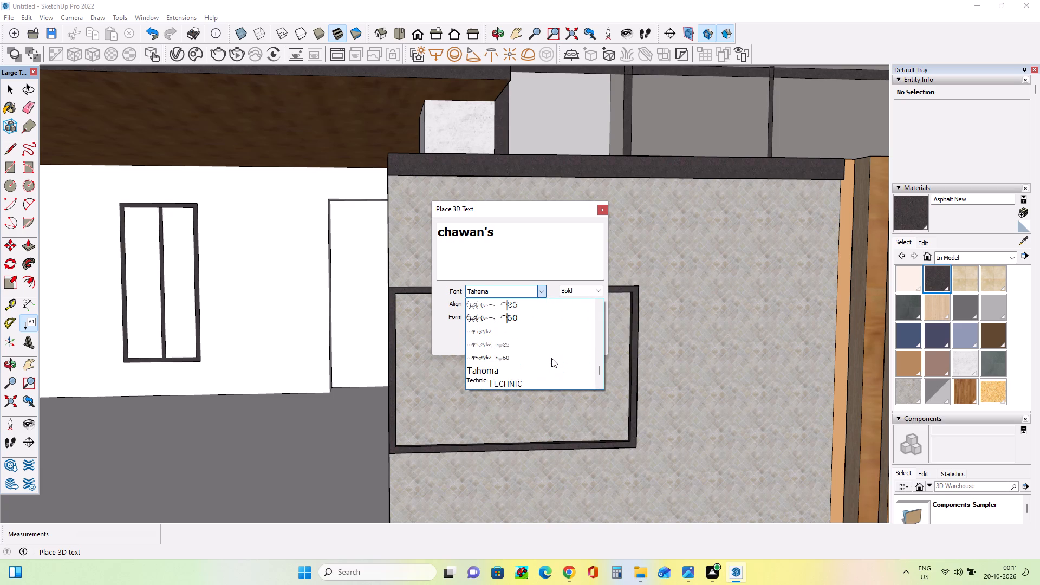
scroll(551, 358, down, 1)
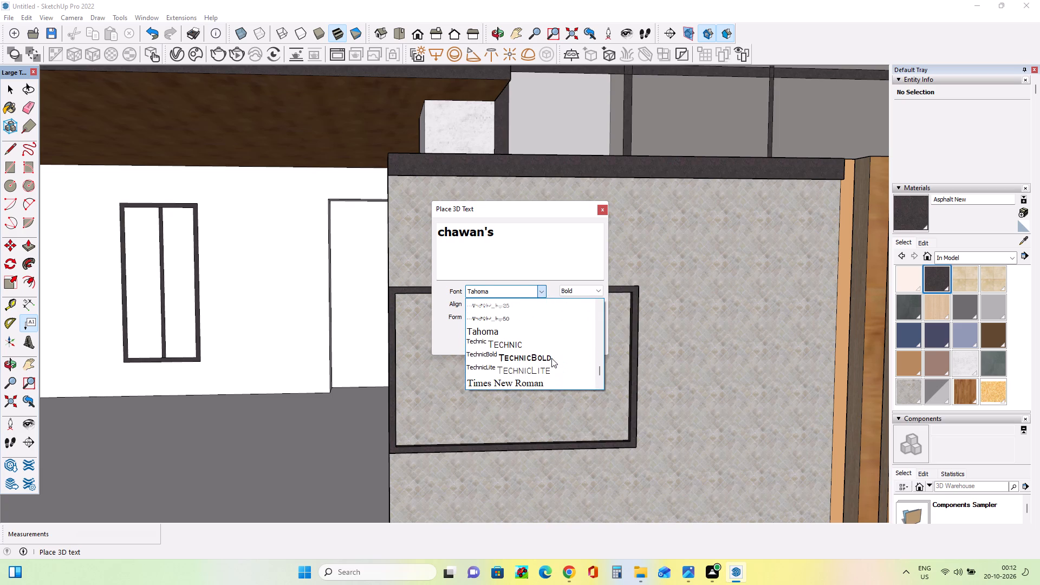
scroll(551, 358, up, 16)
scroll(551, 358, down, 2)
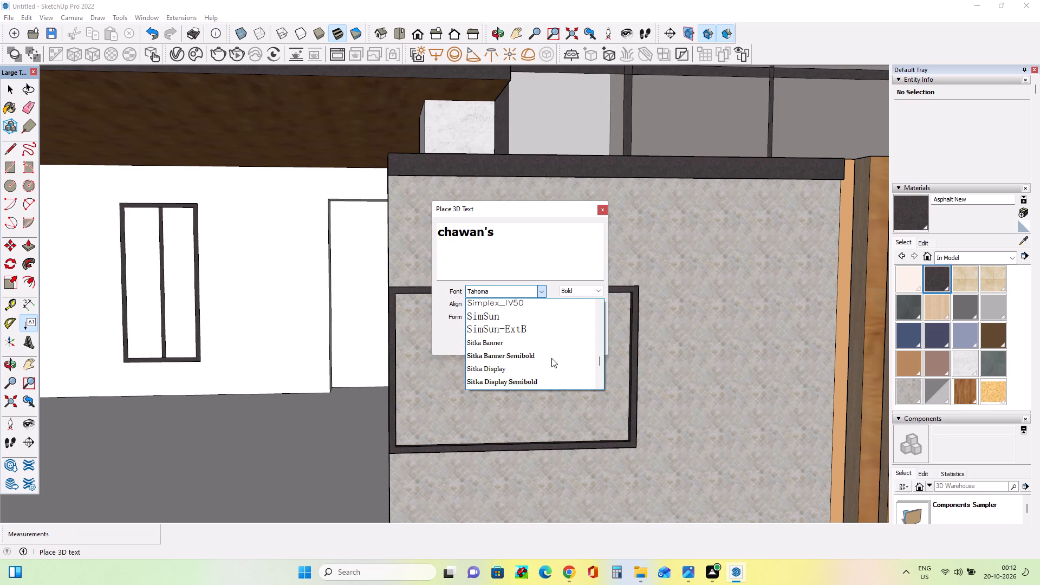
scroll(551, 358, up, 3)
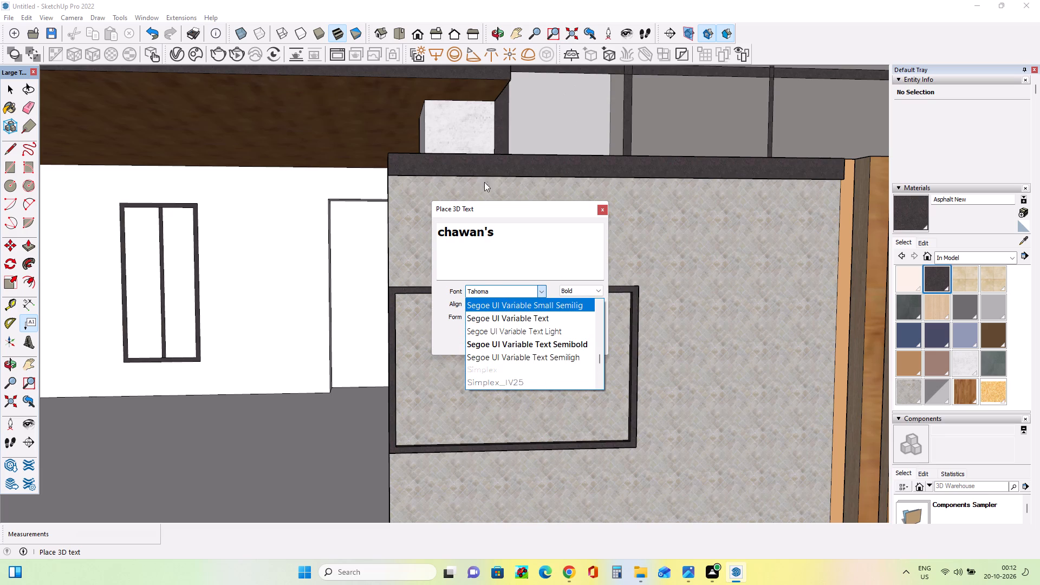
click(521, 286)
click(520, 286)
scroll(517, 336, up, 3)
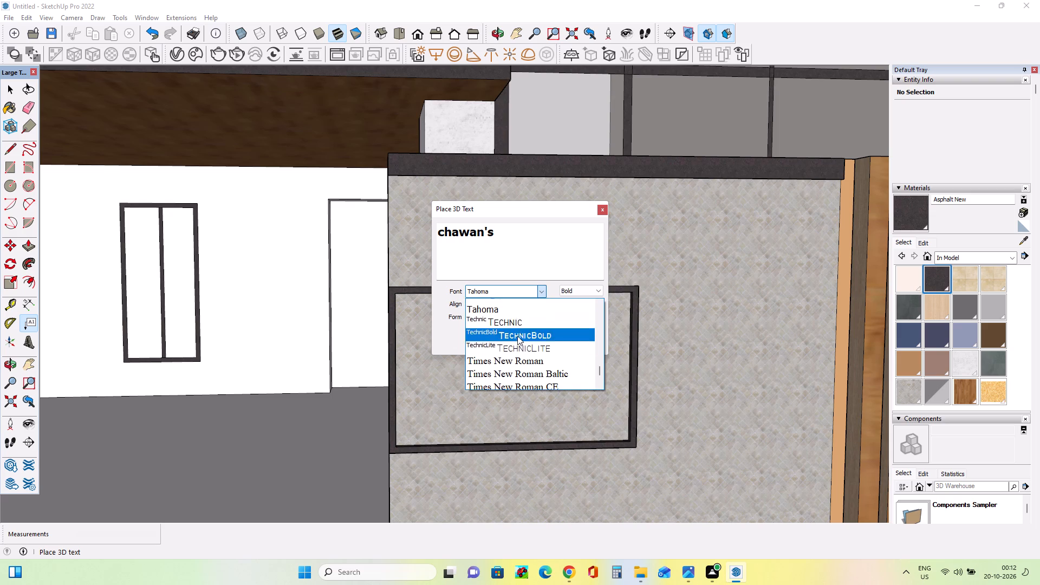
scroll(517, 336, up, 7)
scroll(517, 336, down, 7)
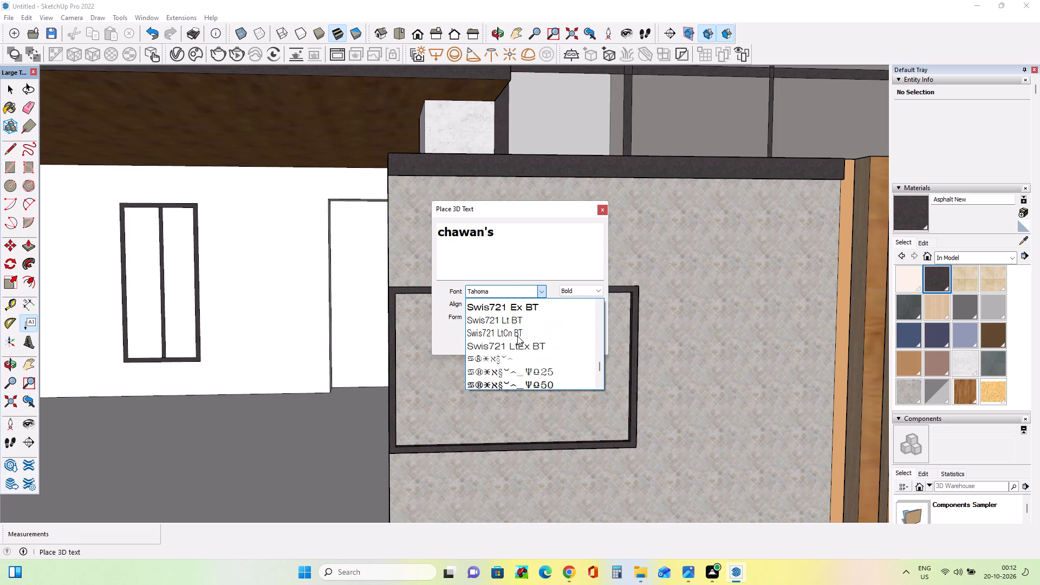
scroll(517, 336, up, 2)
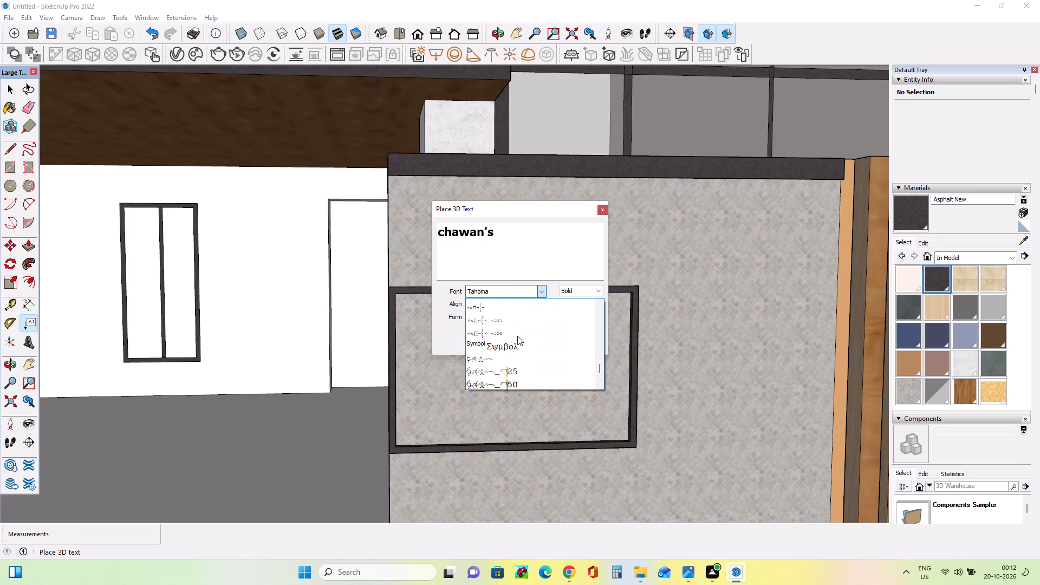
scroll(517, 336, up, 7)
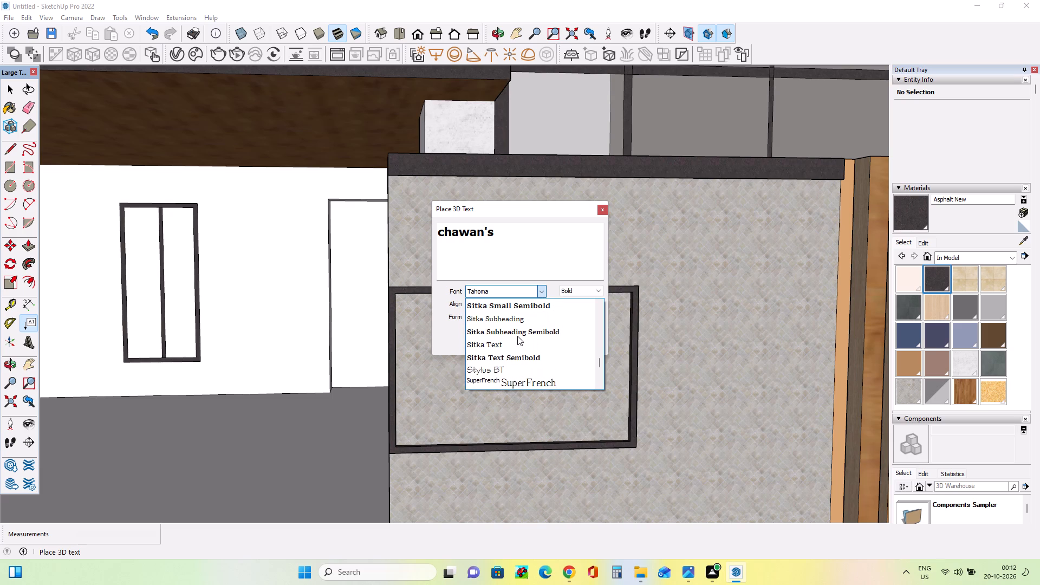
scroll(517, 336, up, 13)
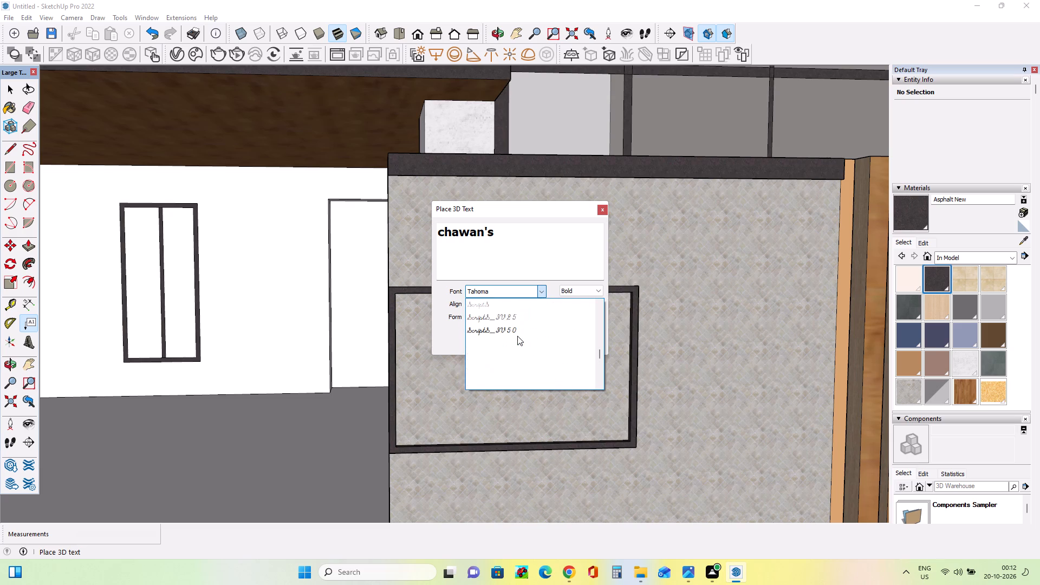
scroll(517, 336, up, 5)
scroll(517, 336, down, 3)
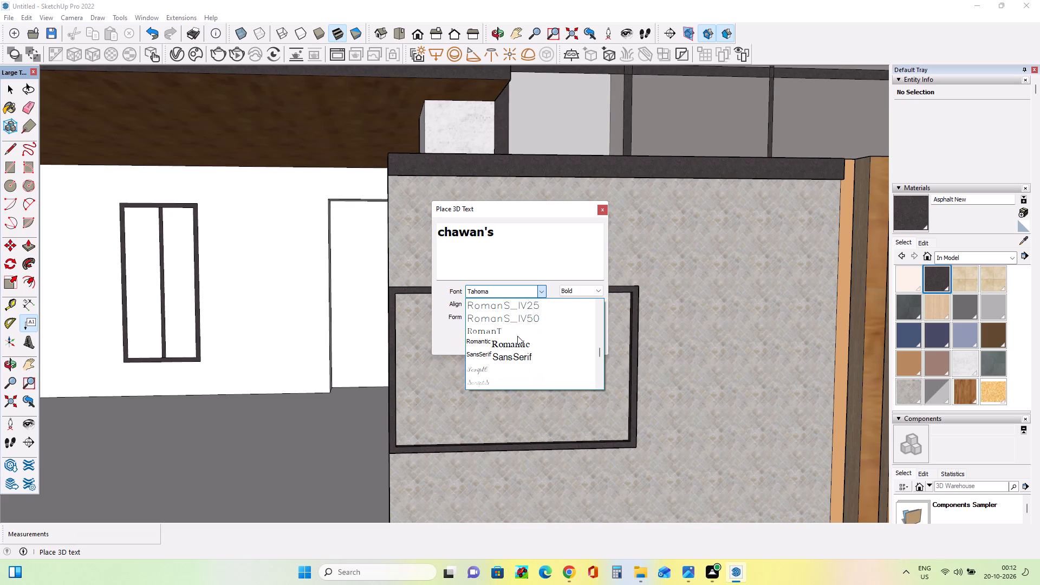
scroll(517, 336, down, 1)
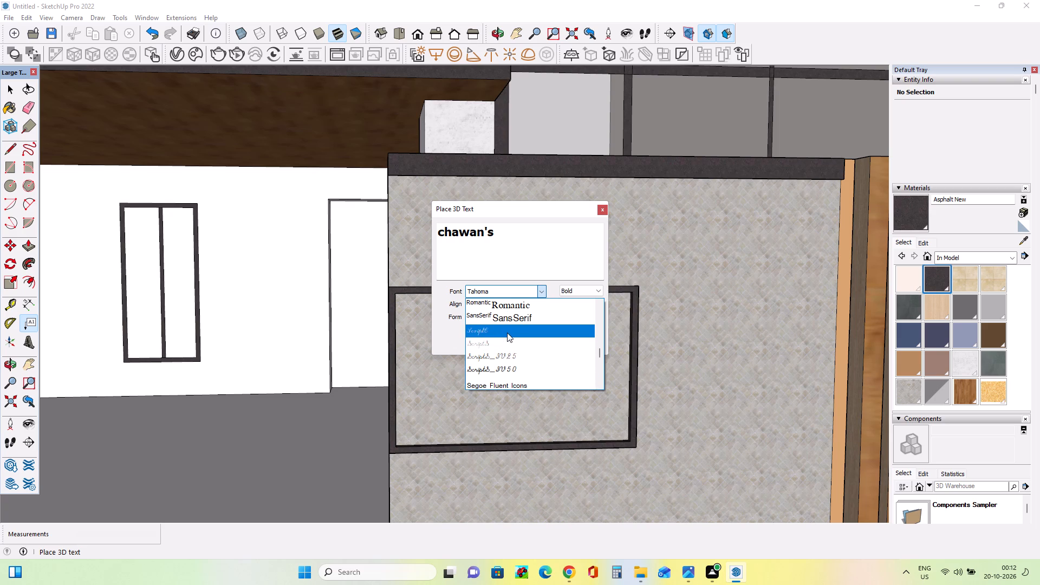
scroll(508, 332, up, 4)
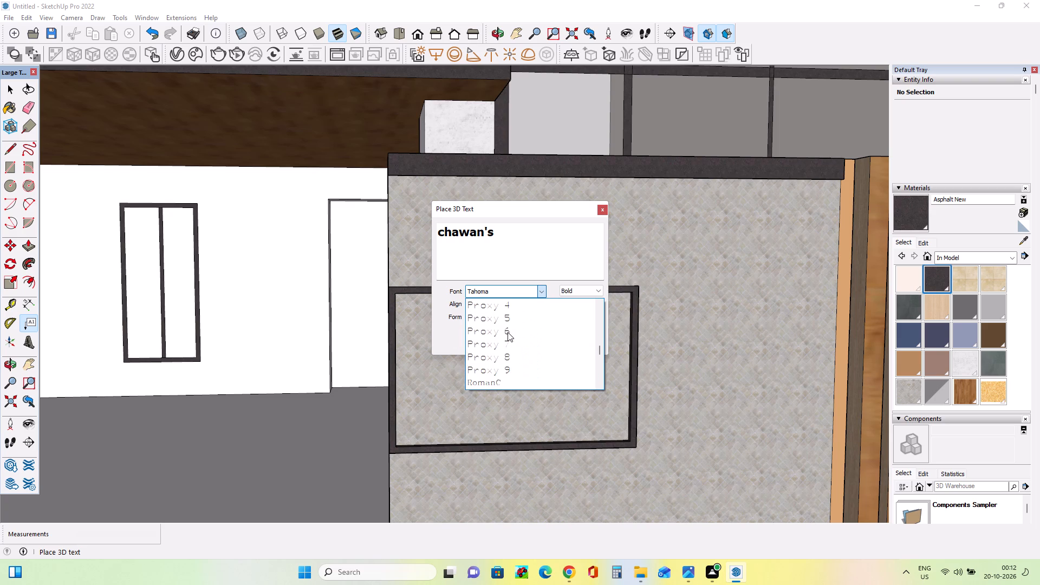
scroll(508, 332, up, 7)
scroll(508, 332, down, 2)
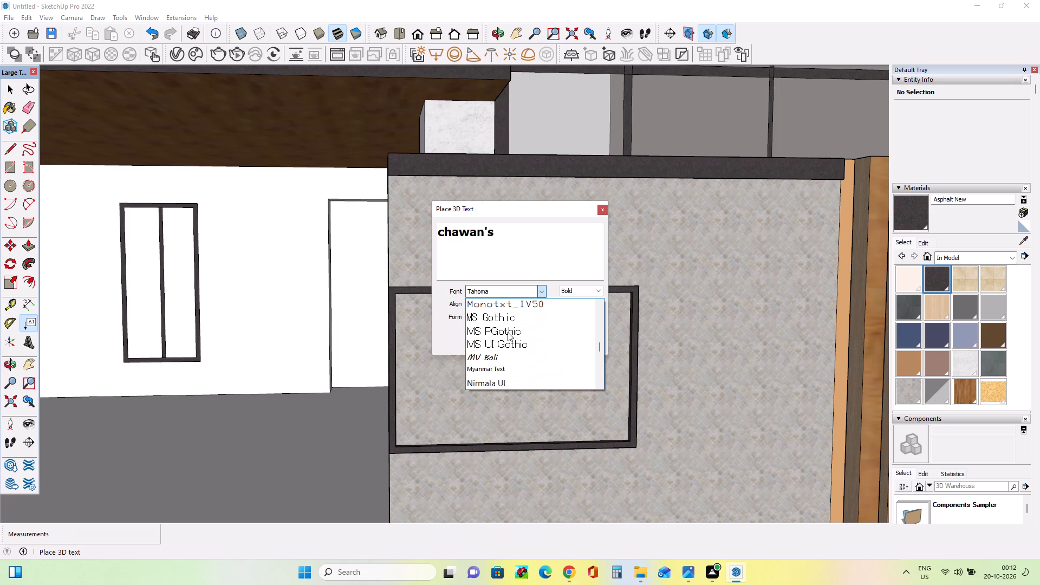
scroll(508, 332, up, 1)
scroll(508, 332, down, 1)
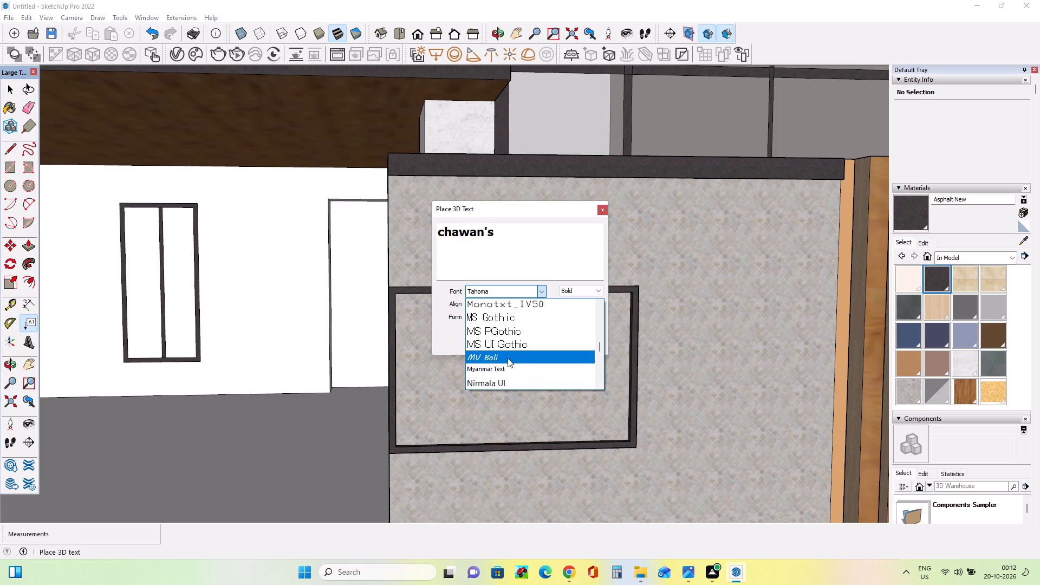
click(508, 358)
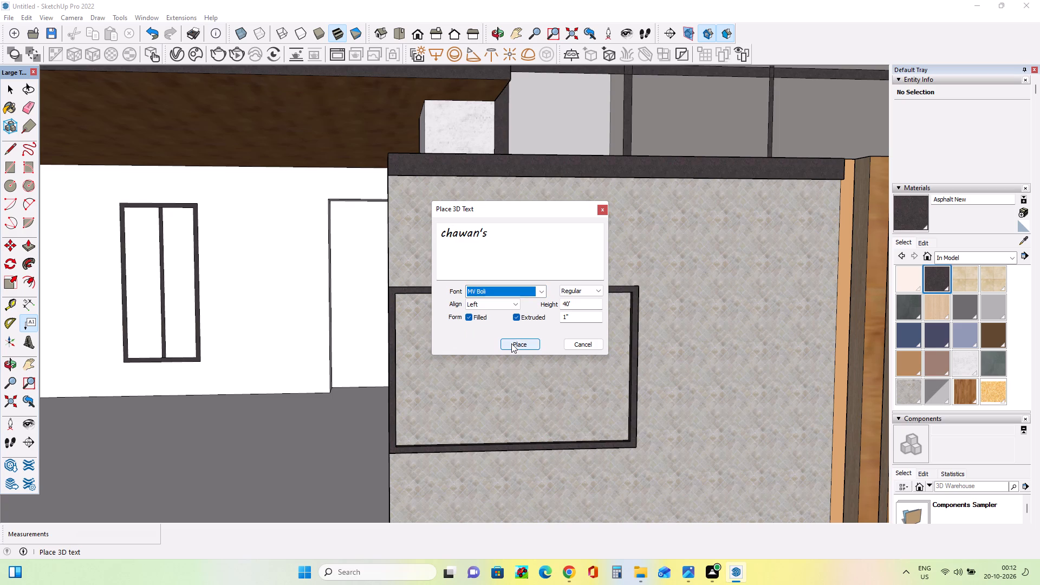
Add a second line reading "residence" to the nameplate's 3D text.
click(500, 242)
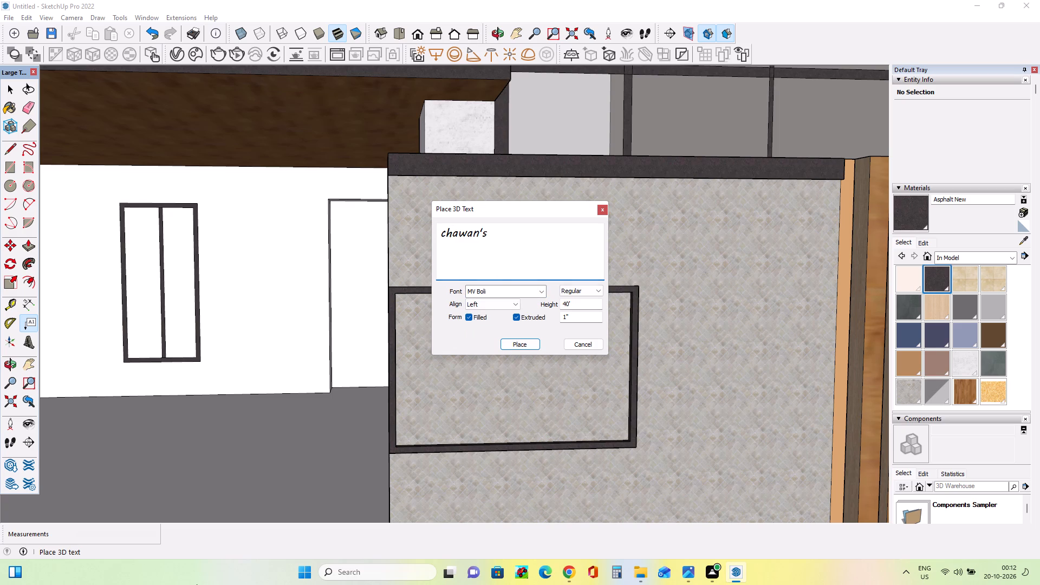
key(Return)
text(re)
scroll(439, 463, down, 3)
key(s)
text(ide)
key(n)
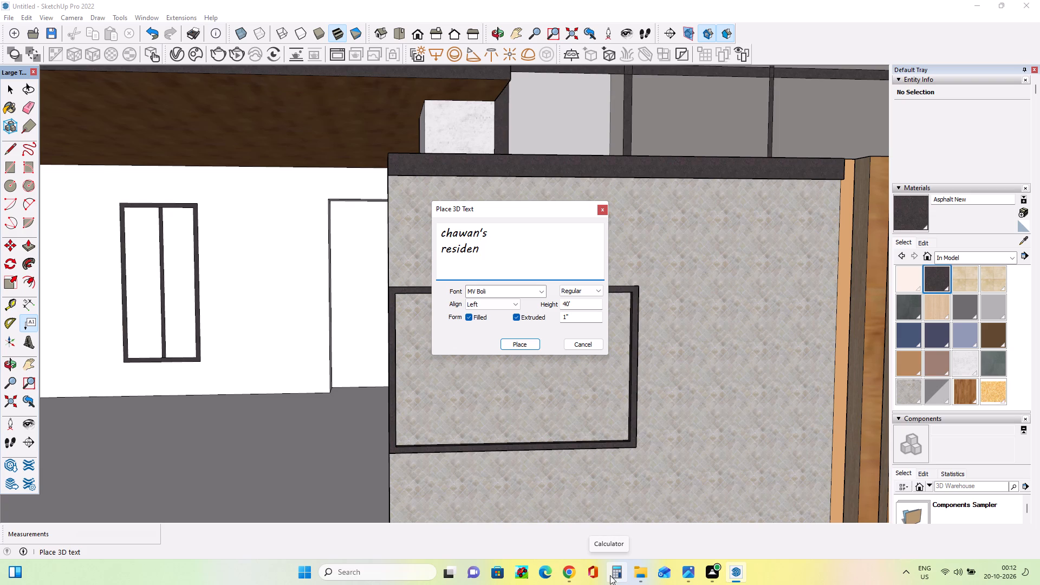
text(ce)
Switch to Chrome, check the spelling of "residence" using a spelling suggestion in the unsent Gemini prompt, and return to SketchUp.
click(571, 574)
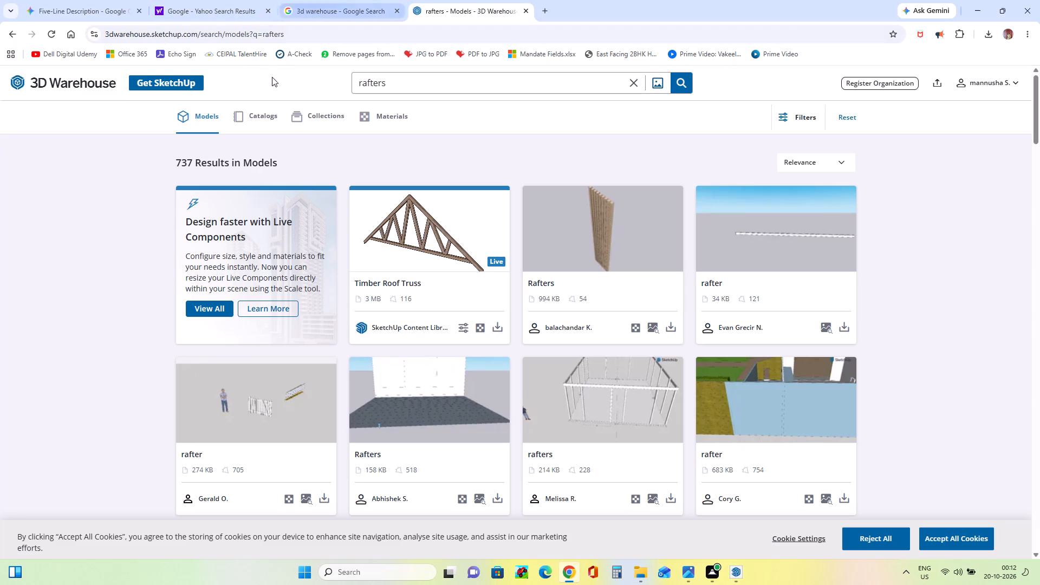
click(117, 11)
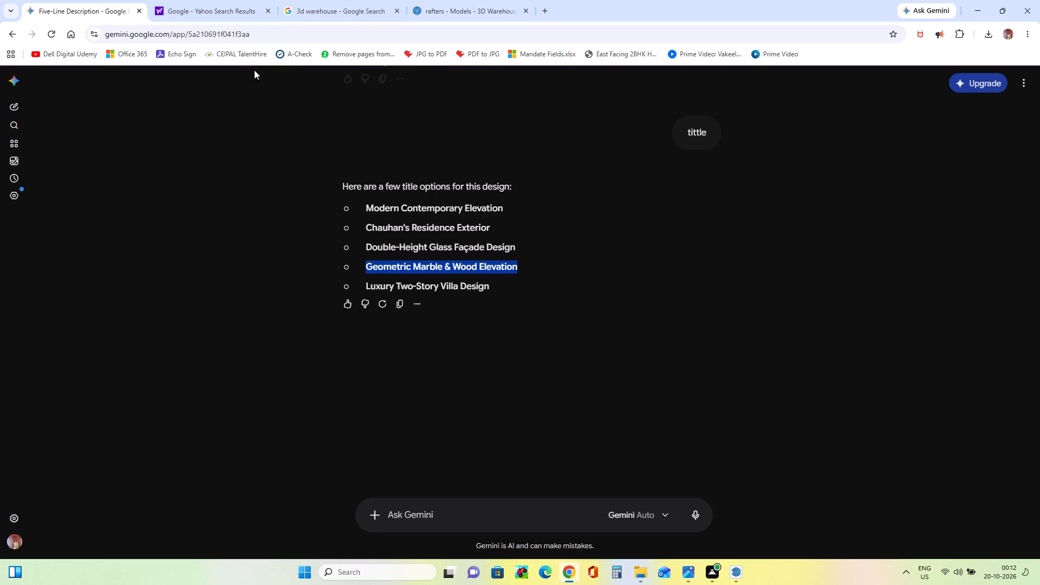
click(426, 513)
text(re)
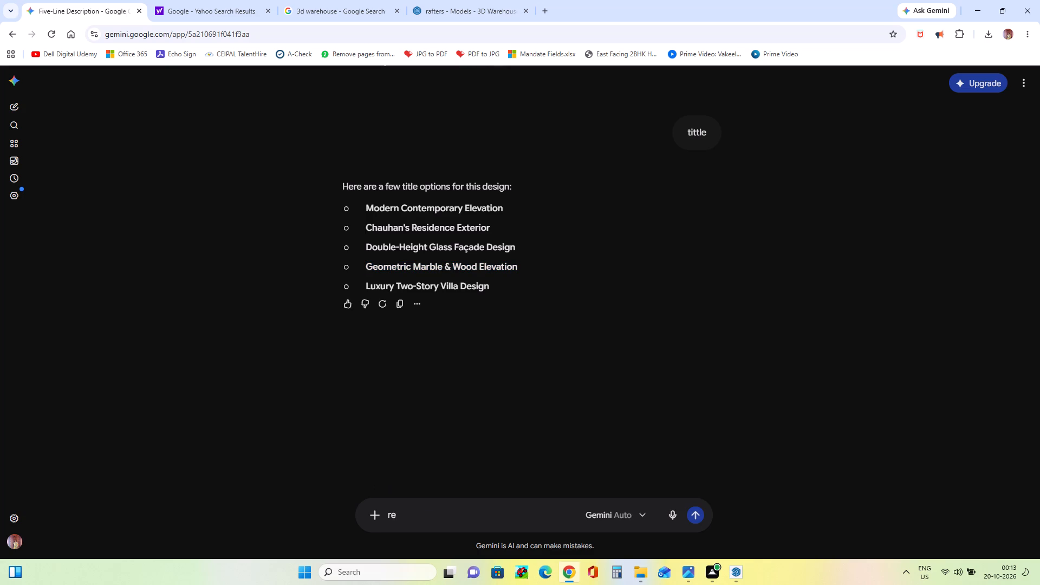
text(ci)
key(d)
text(ensic/)
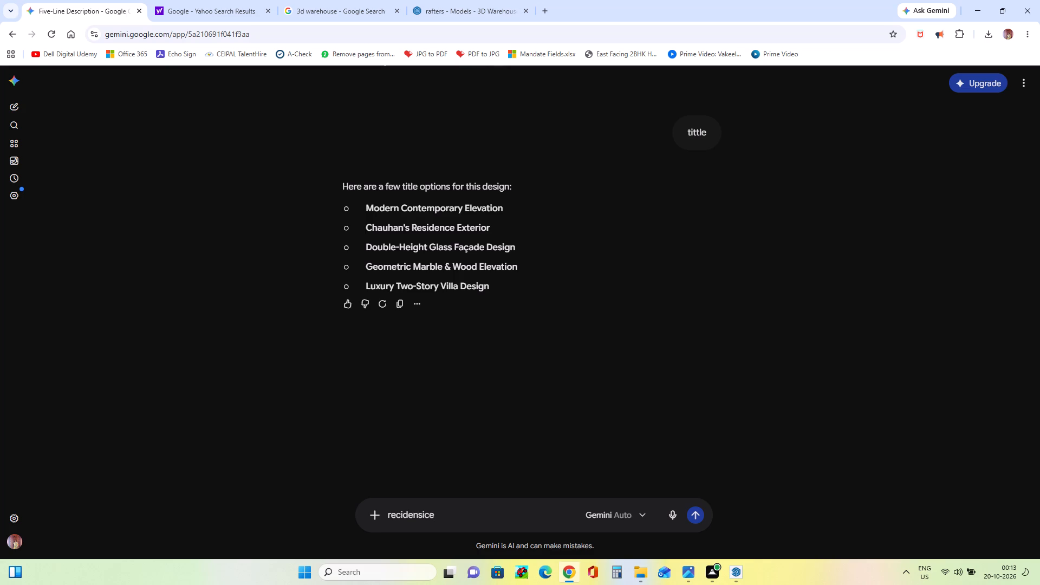
right_click(417, 512)
right_click(417, 512)
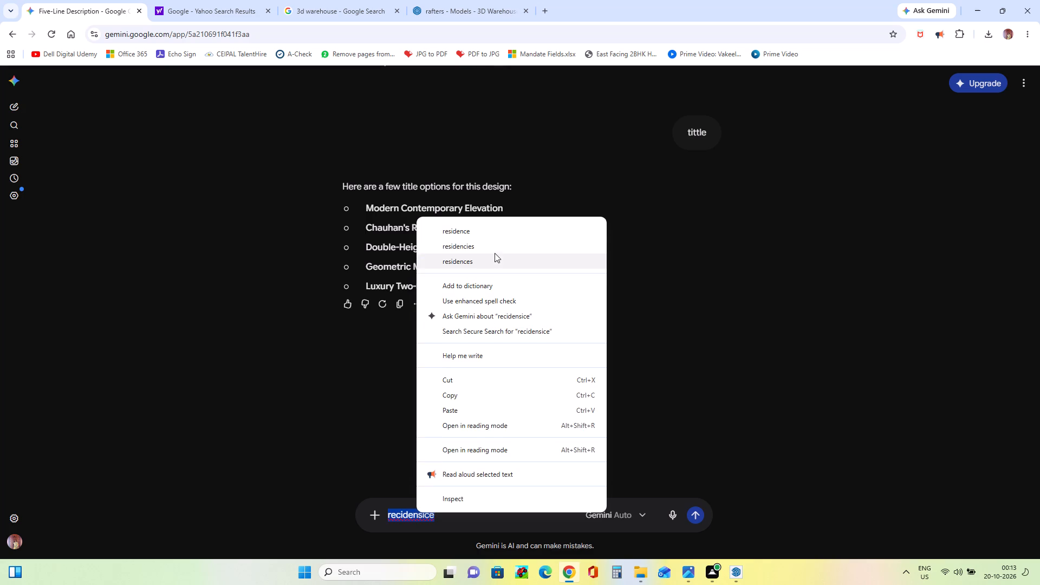
click(486, 233)
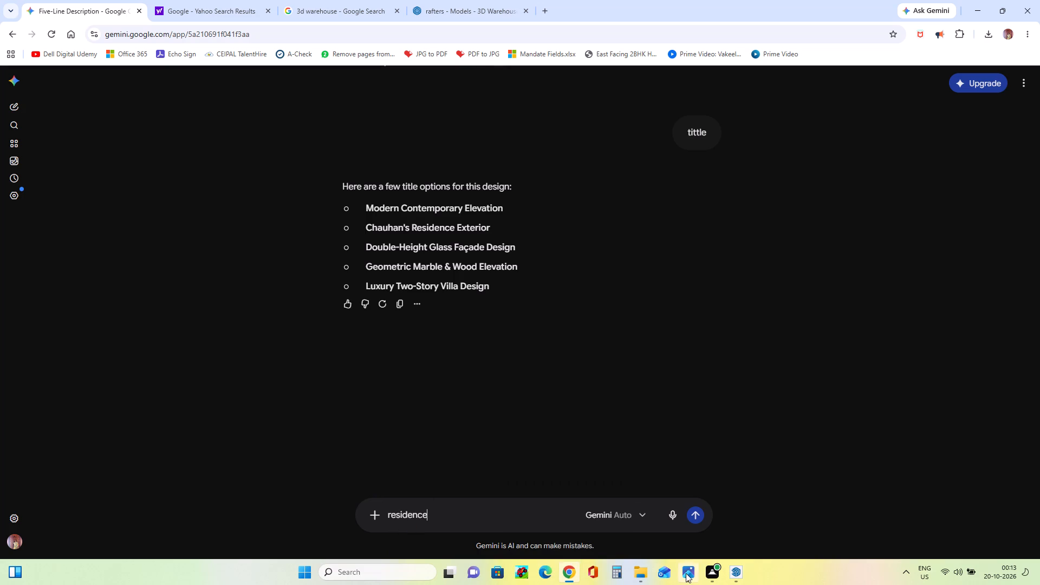
click(731, 574)
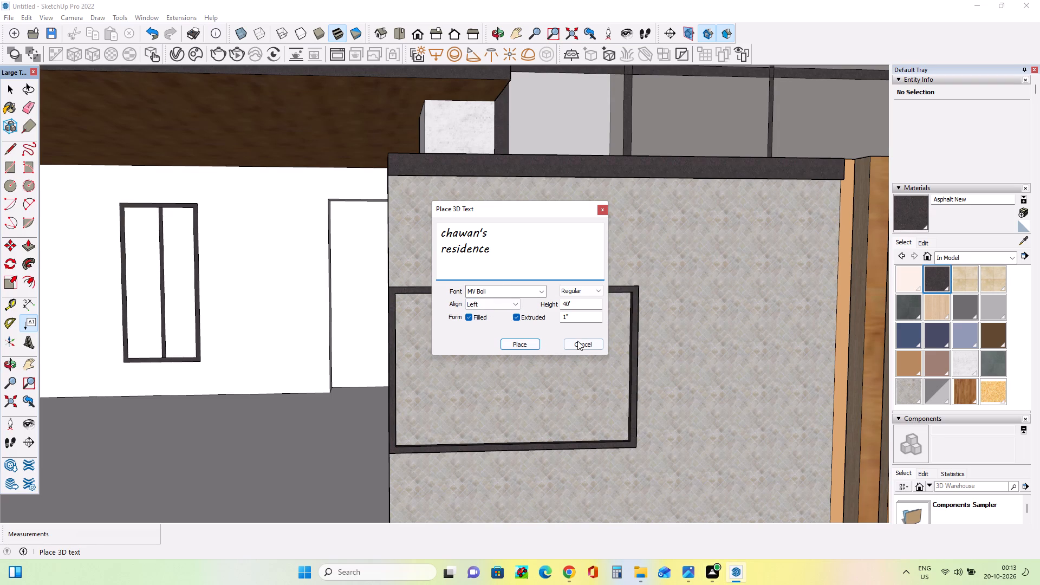
Place the two-line "chawan's residence" 3D text upright against the upper front facade of the house.
click(533, 344)
scroll(245, 451, down, 12)
scroll(404, 391, down, 3)
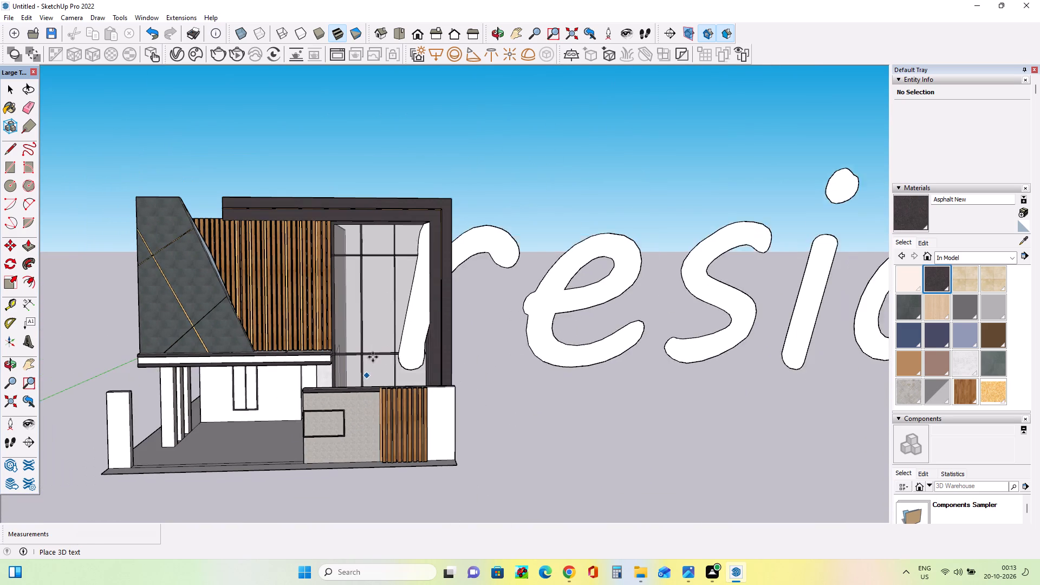
scroll(304, 353, down, 3)
scroll(265, 379, down, 3)
scroll(349, 410, down, 3)
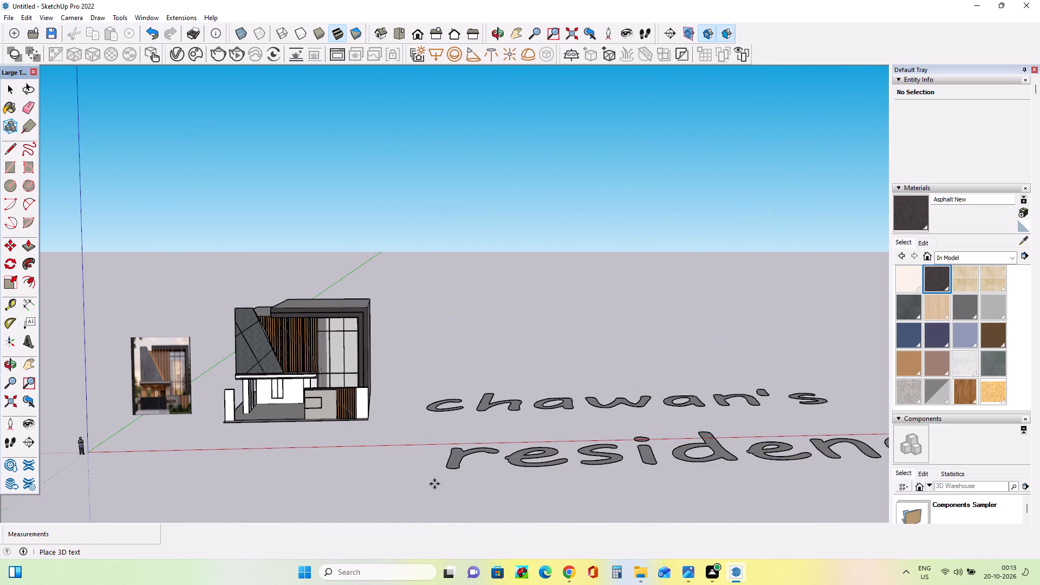
scroll(360, 165, down, 4)
middle_drag(339, 300, 360, 413)
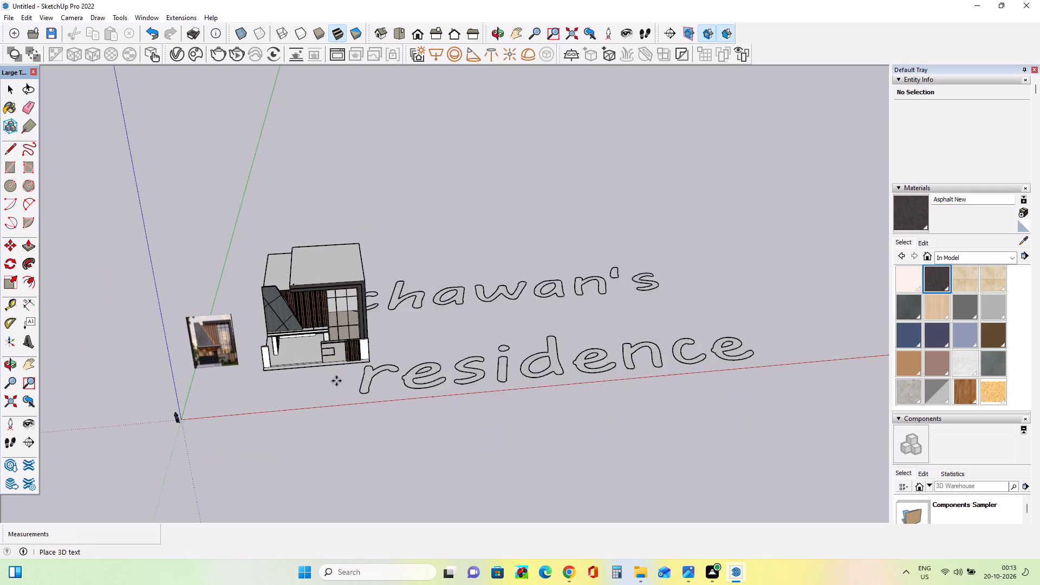
click(327, 300)
Shrink the oversized 3D lettering with repeated uniform scaling, plus a green-axis scale of 0.86 to reduce its height.
scroll(614, 204, down, 6)
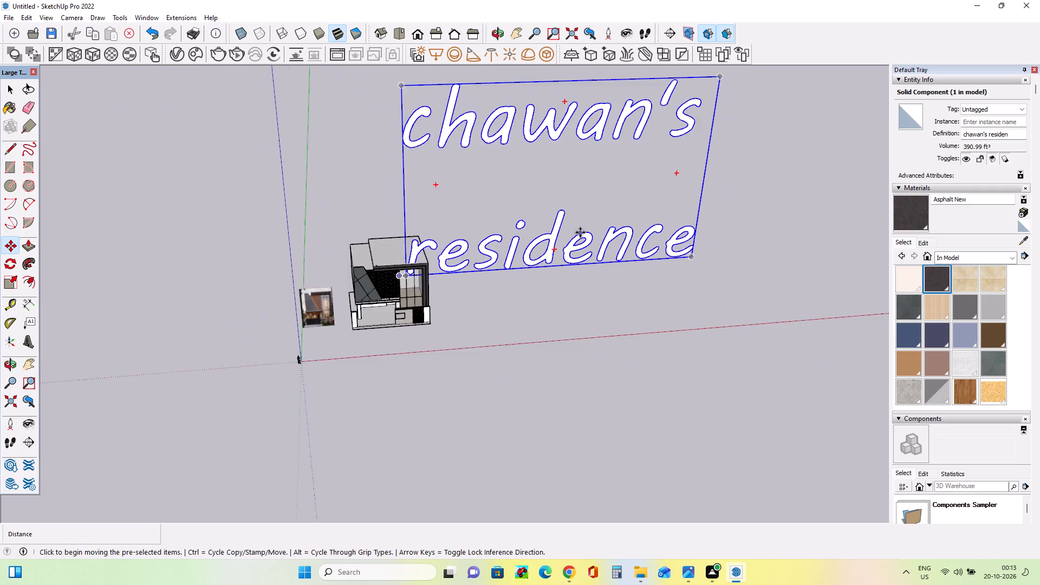
scroll(580, 232, down, 2)
click(12, 278)
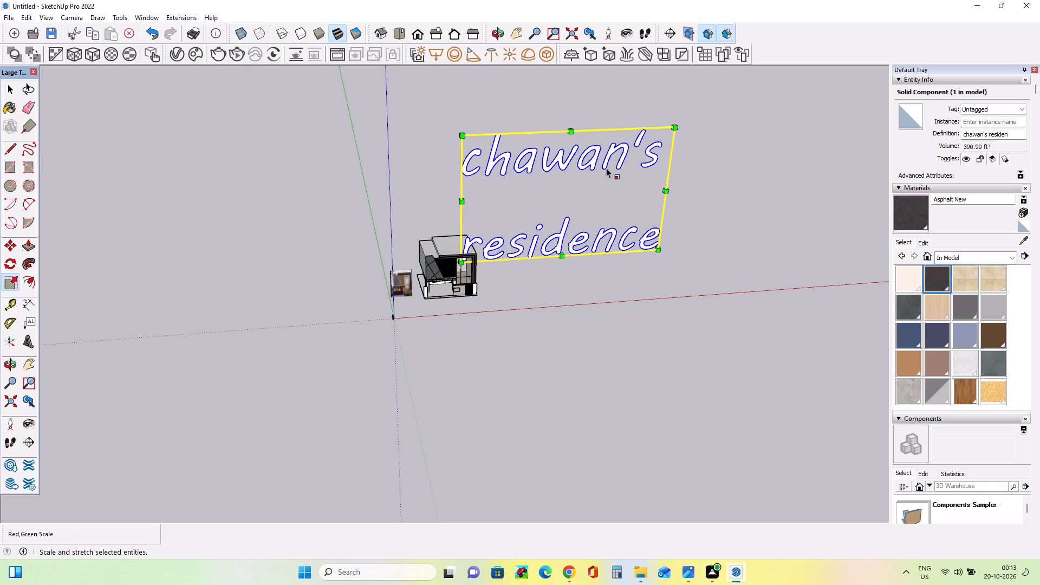
drag(676, 125, 575, 239)
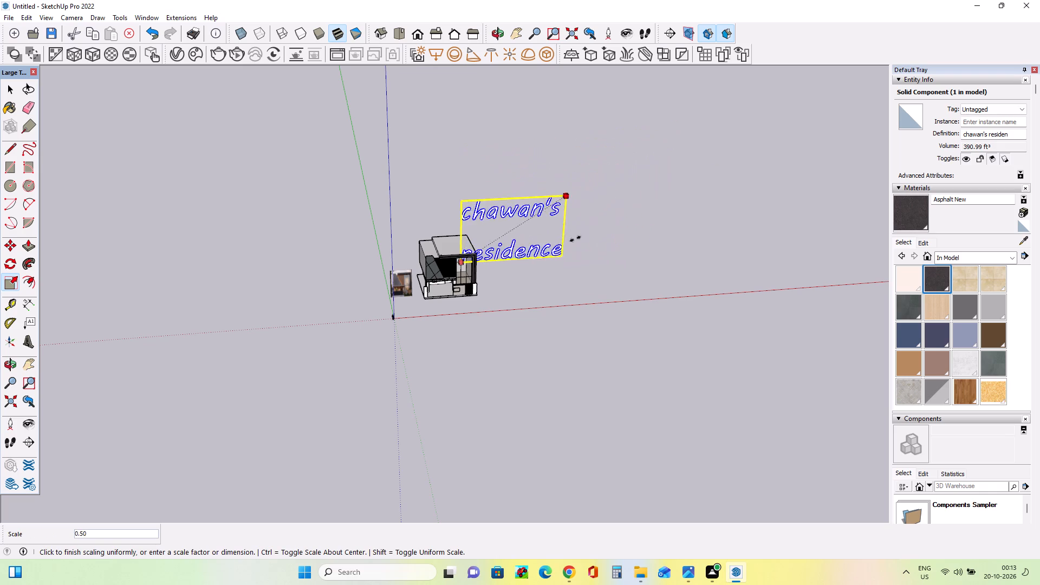
drag(575, 239, 557, 255)
scroll(490, 210, up, 7)
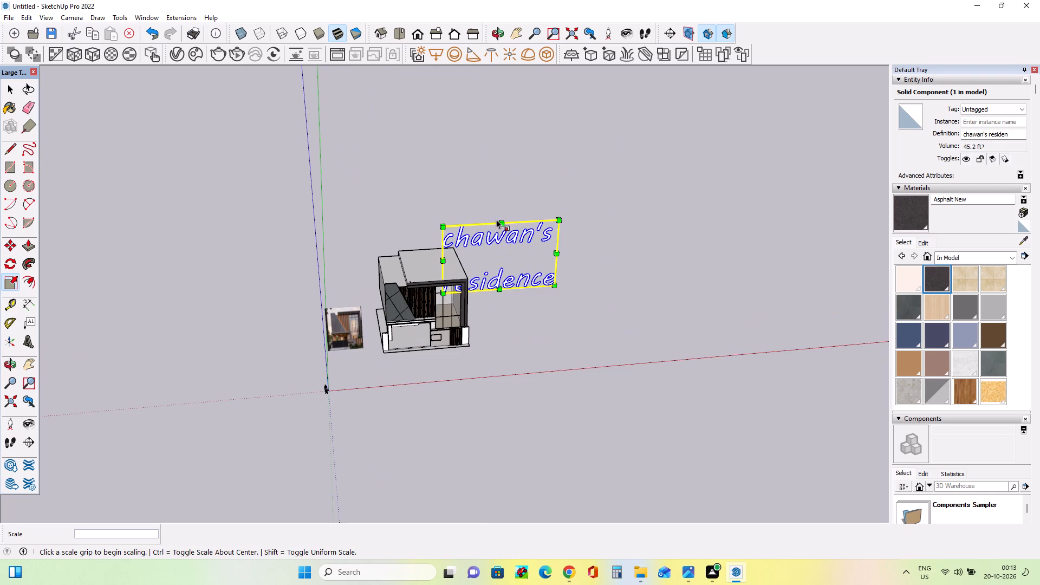
drag(499, 219, 503, 234)
drag(437, 231, 443, 235)
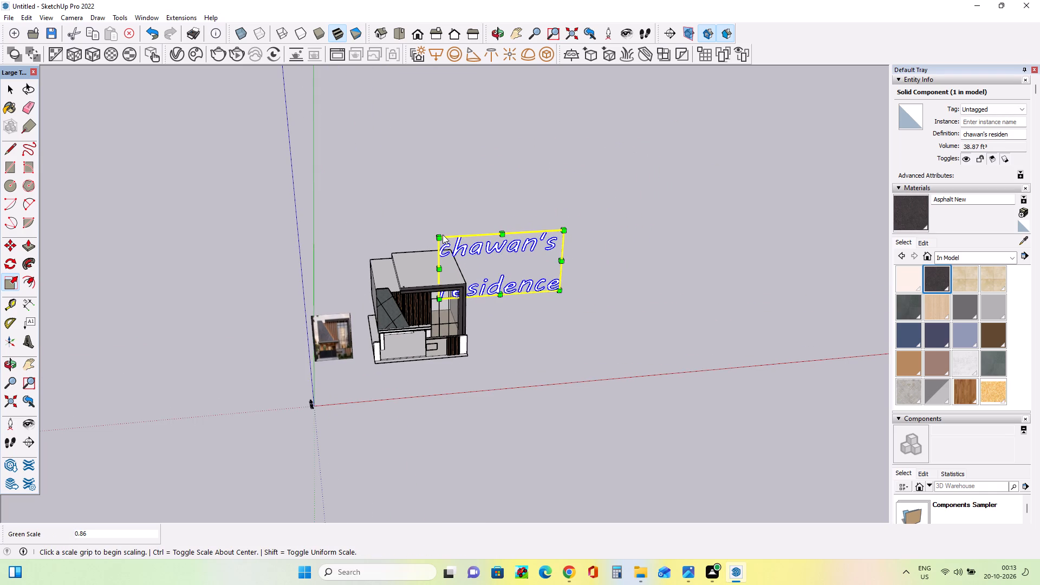
drag(438, 240, 509, 266)
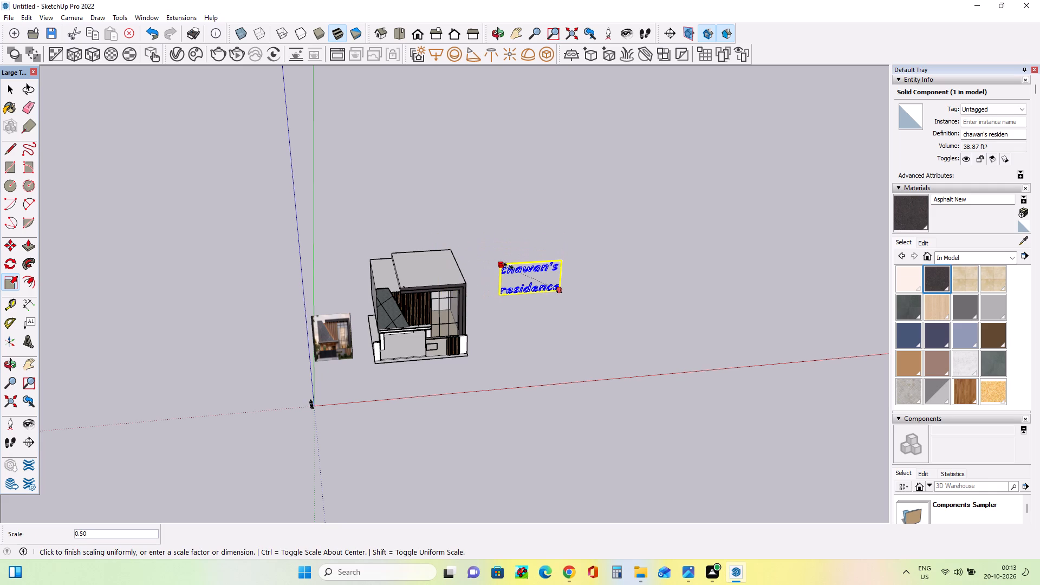
drag(509, 266, 518, 270)
scroll(563, 267, up, 3)
drag(562, 268, 528, 283)
Move the reduced lettering from its spot beside the house toward the nameplate frame on the boundary wall.
scroll(517, 311, up, 4)
middle_drag(493, 312, 493, 298)
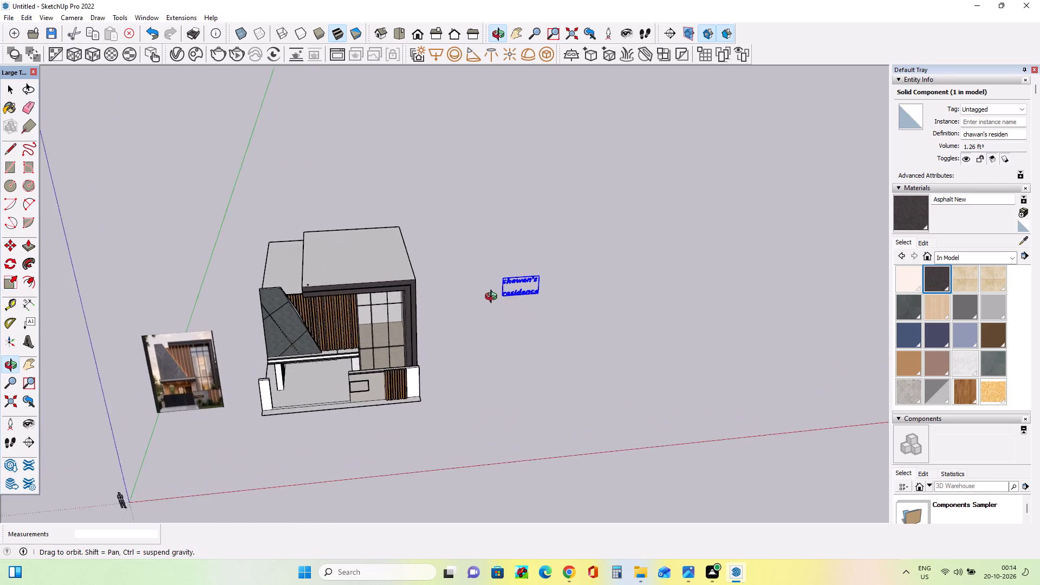
middle_drag(493, 298, 502, 210)
scroll(504, 304, up, 5)
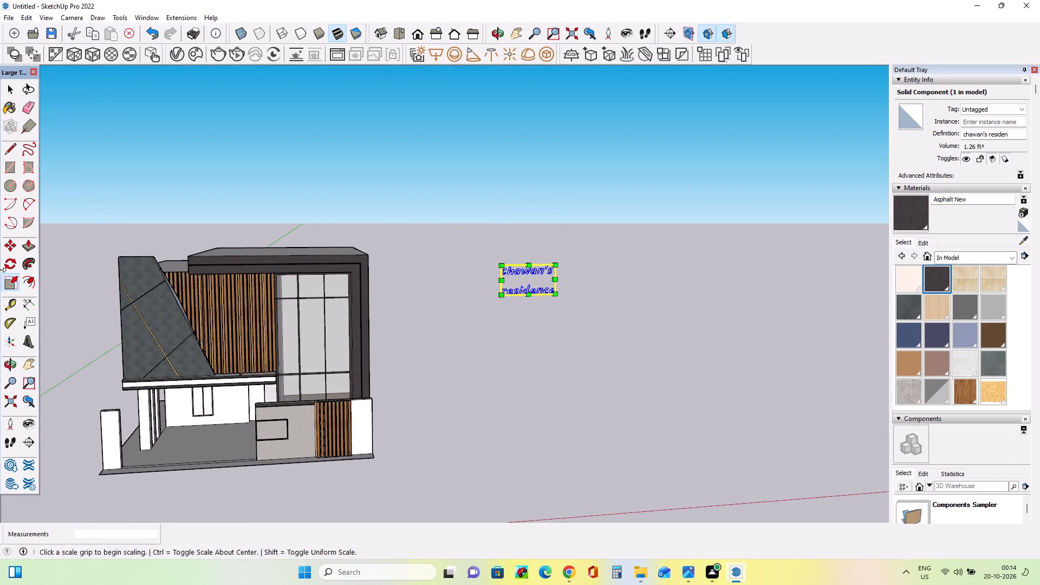
click(12, 244)
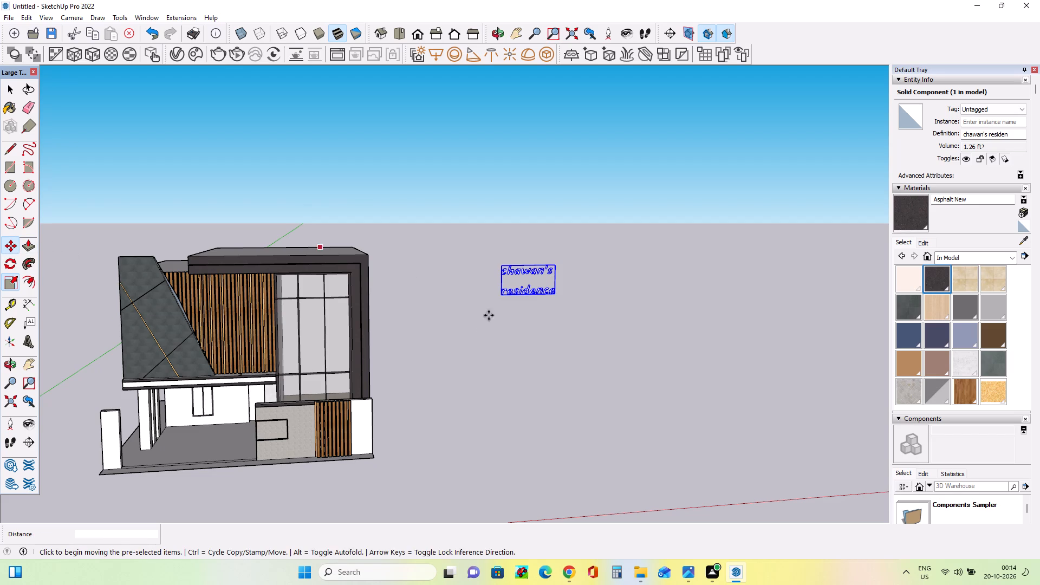
drag(502, 296, 264, 446)
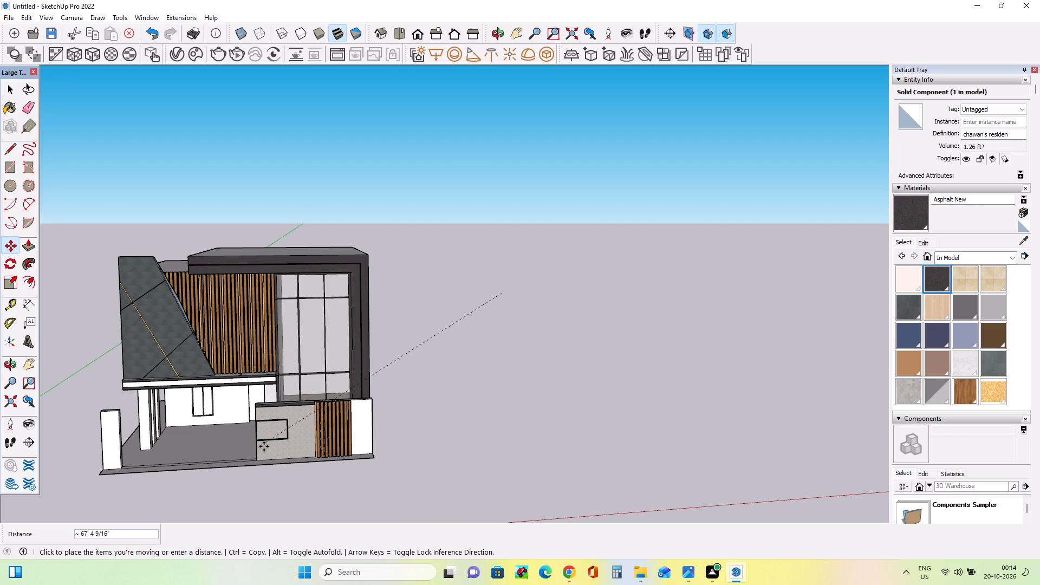
drag(264, 446, 257, 434)
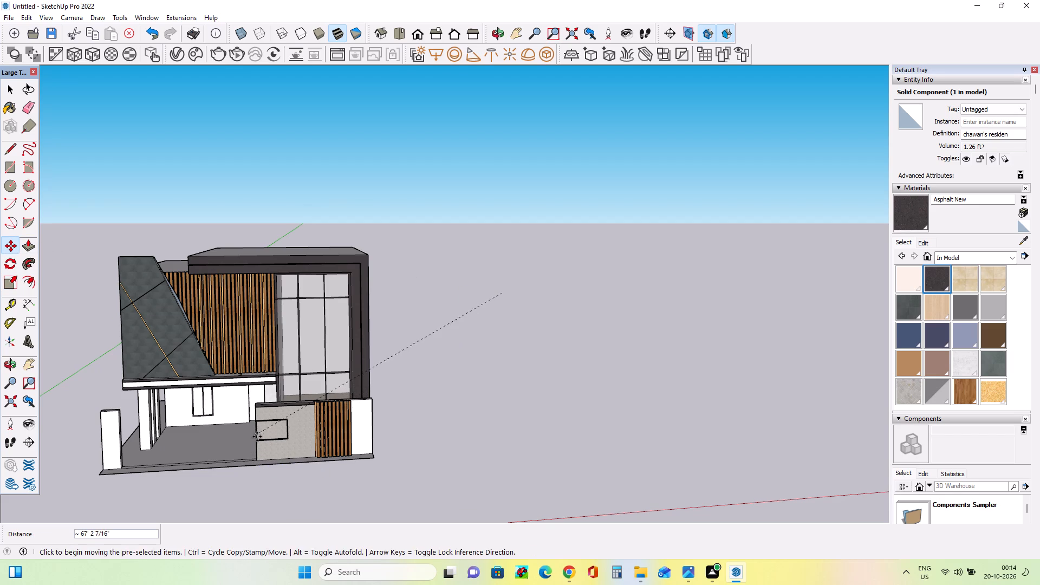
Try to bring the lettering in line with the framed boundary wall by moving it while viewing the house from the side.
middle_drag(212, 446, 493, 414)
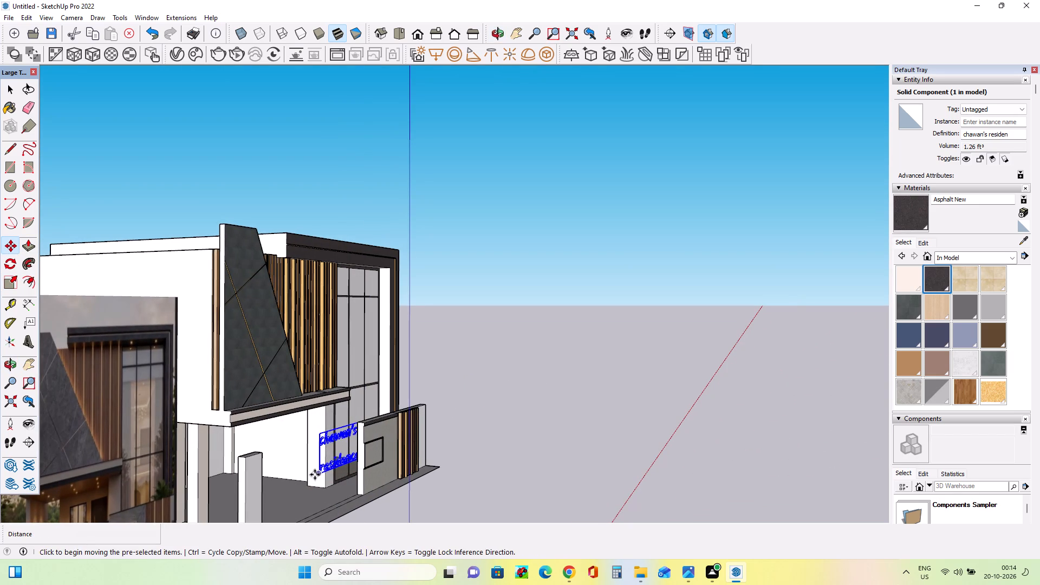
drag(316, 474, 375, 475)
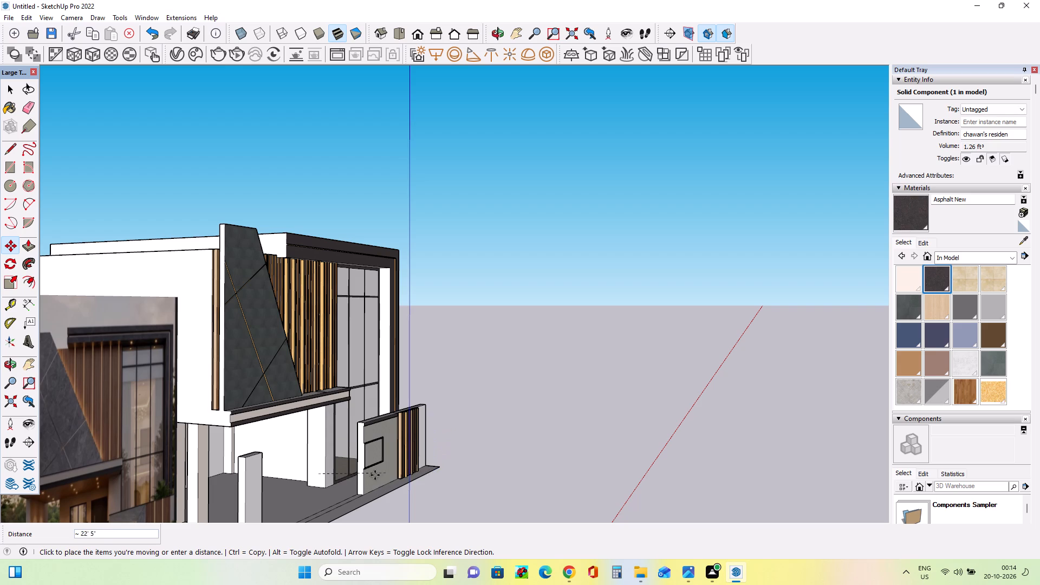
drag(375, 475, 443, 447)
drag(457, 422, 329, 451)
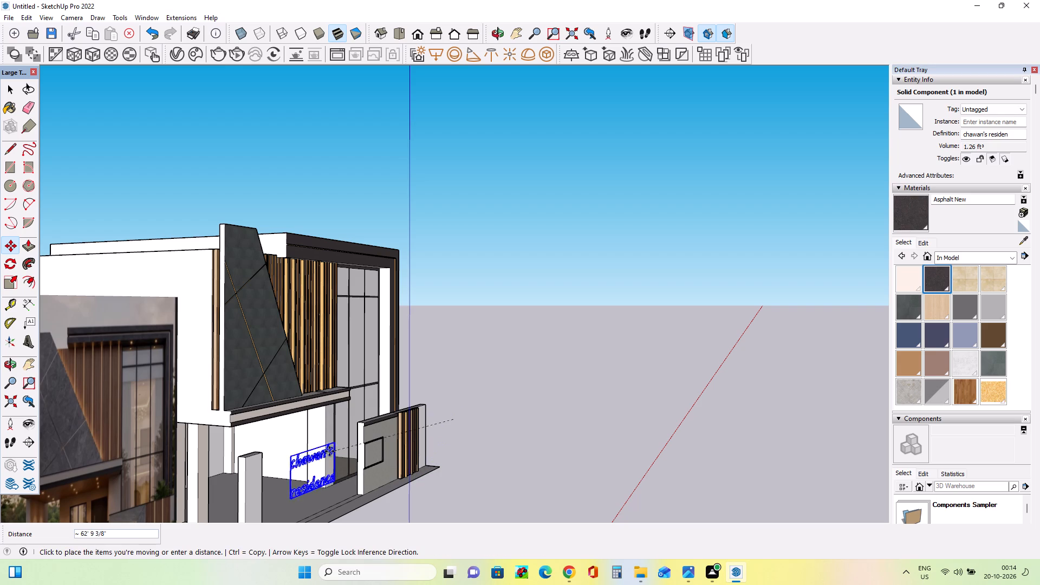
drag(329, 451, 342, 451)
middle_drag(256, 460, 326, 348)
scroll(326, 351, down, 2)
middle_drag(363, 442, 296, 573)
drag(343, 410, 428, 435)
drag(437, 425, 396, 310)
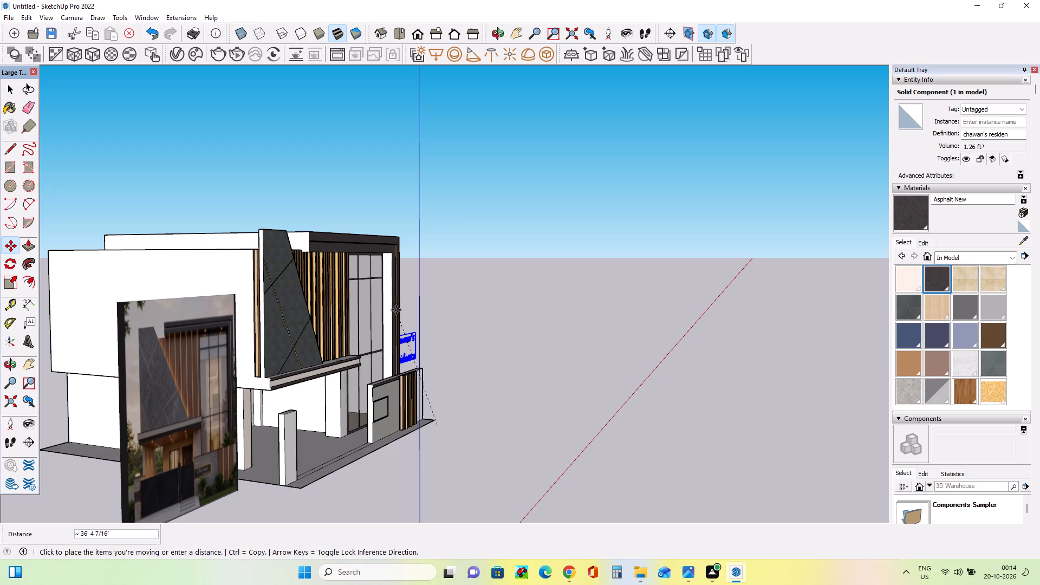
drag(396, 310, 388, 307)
Move the lettering from the far side of the house to the front, beside the free-standing gate pillar.
middle_drag(474, 356, 40, 387)
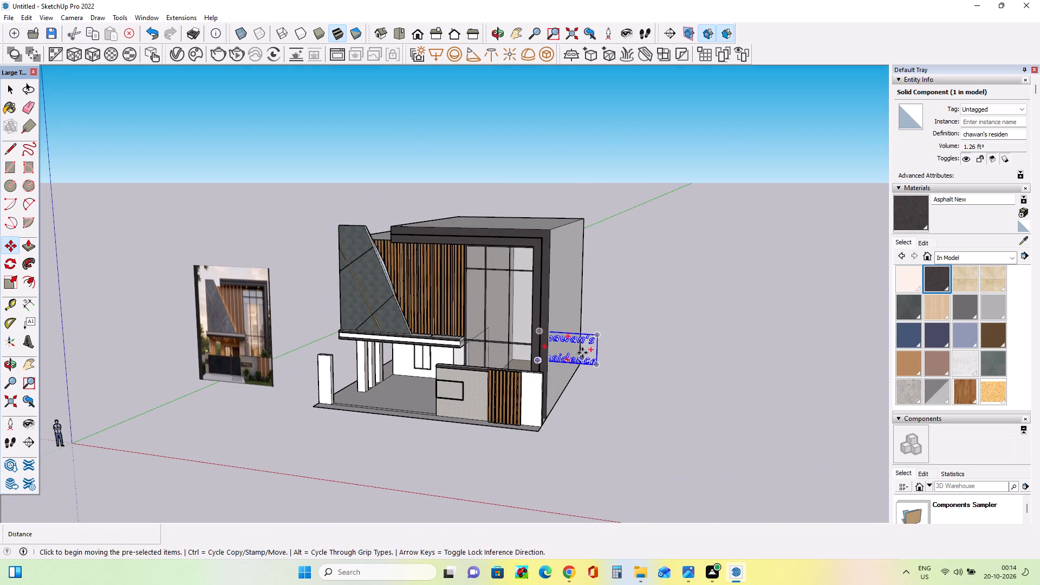
drag(583, 352, 408, 382)
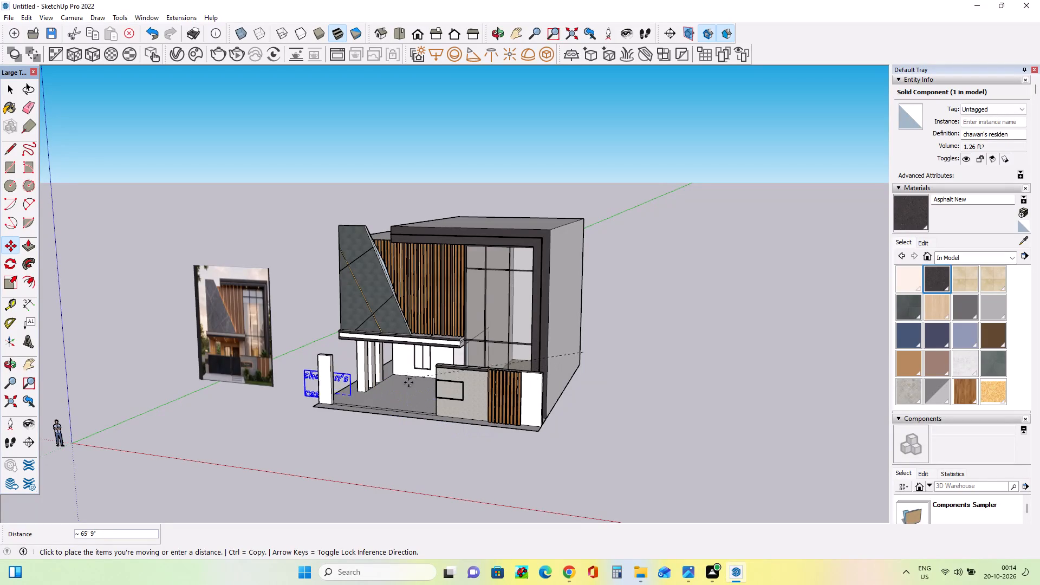
drag(408, 382, 431, 378)
drag(370, 391, 418, 412)
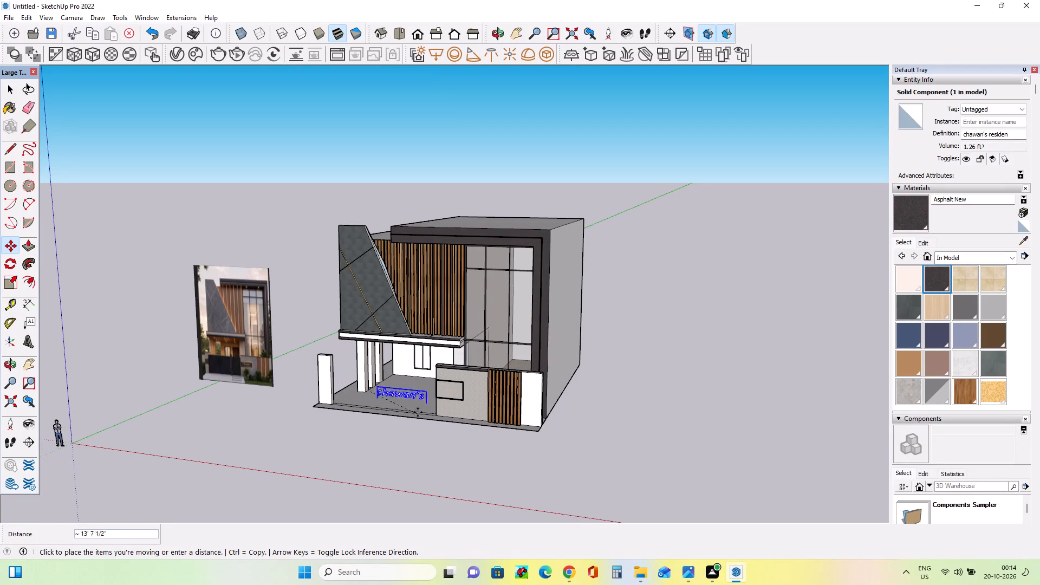
drag(418, 412, 382, 447)
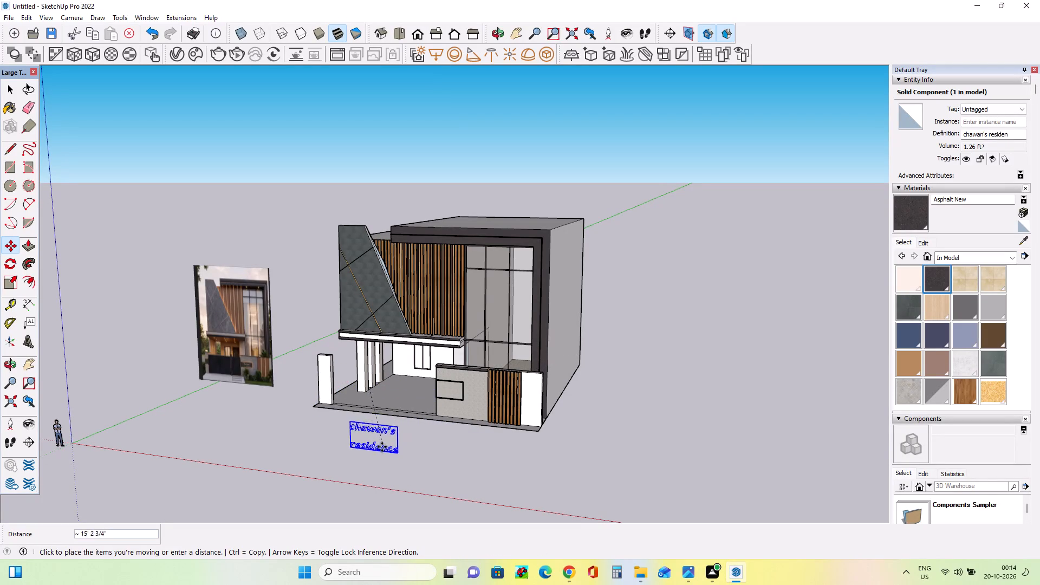
drag(382, 447, 305, 397)
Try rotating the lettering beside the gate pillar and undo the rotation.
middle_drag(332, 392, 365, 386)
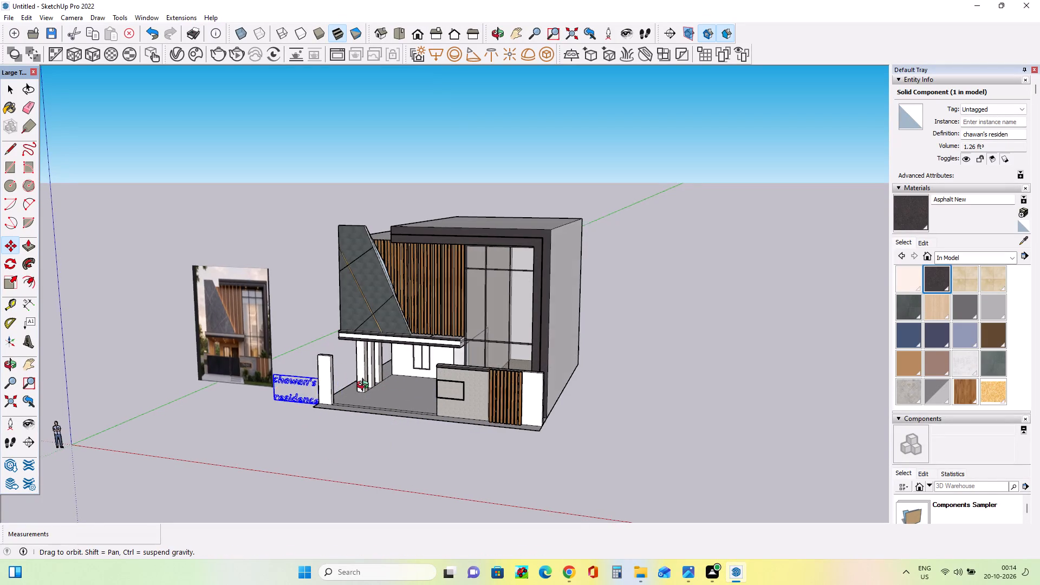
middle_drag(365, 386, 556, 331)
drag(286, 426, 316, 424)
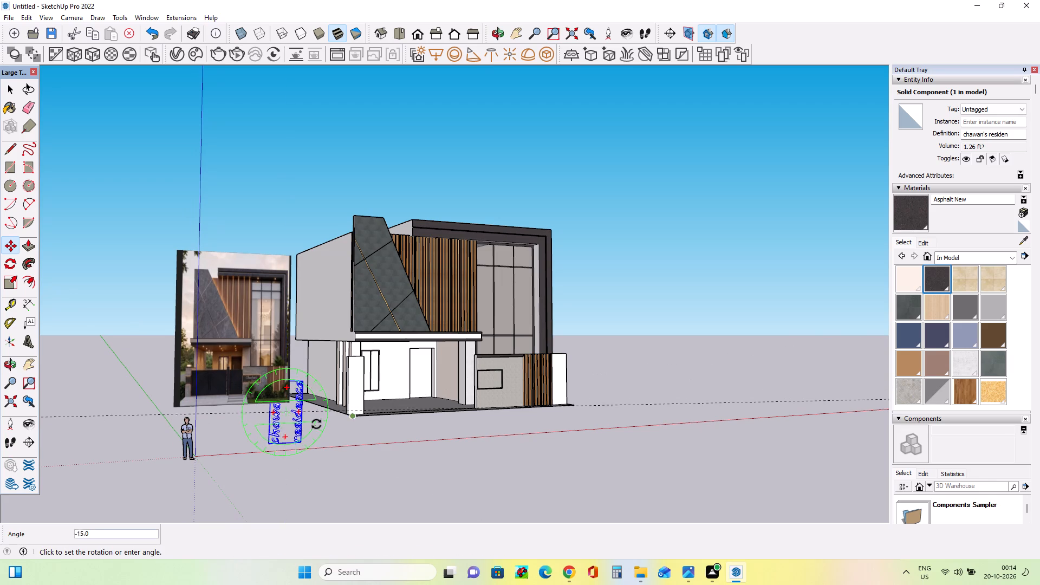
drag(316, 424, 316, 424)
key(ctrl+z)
Move the lettering across the house front to the porch opening next to the framed boundary wall.
drag(306, 400, 393, 391)
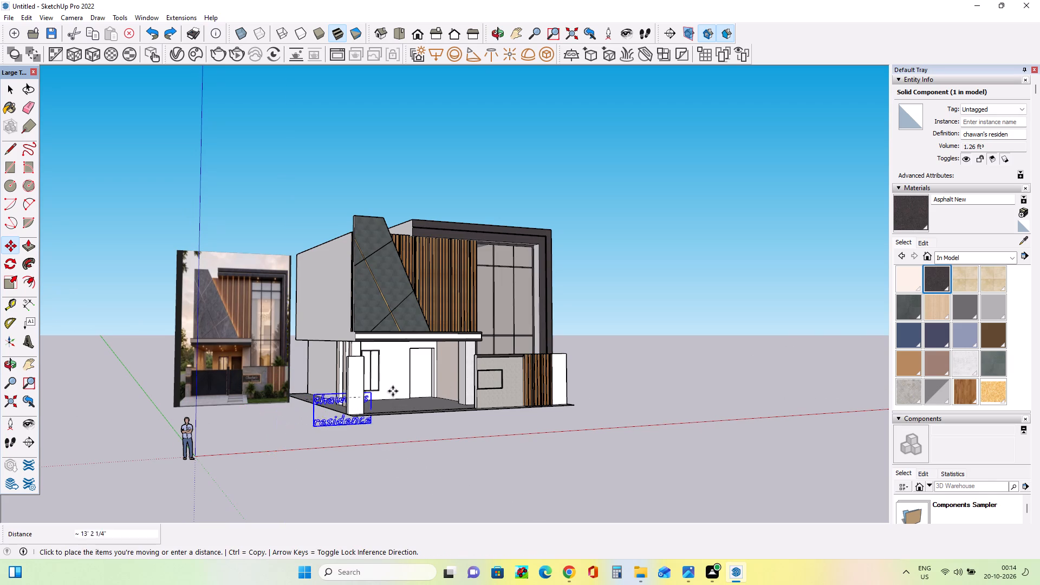
drag(393, 391, 533, 388)
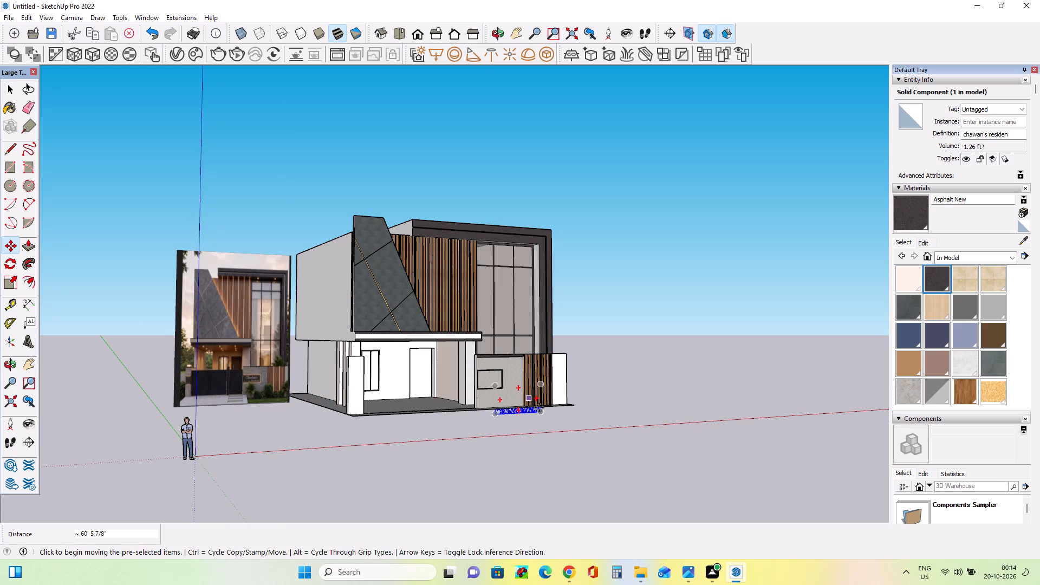
middle_drag(552, 424, 249, 334)
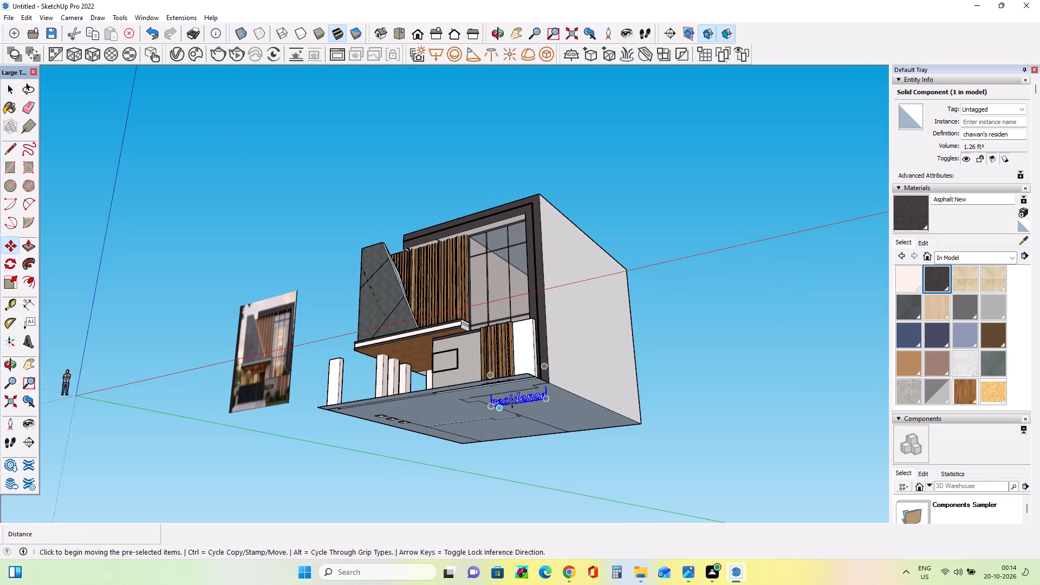
drag(523, 404, 448, 386)
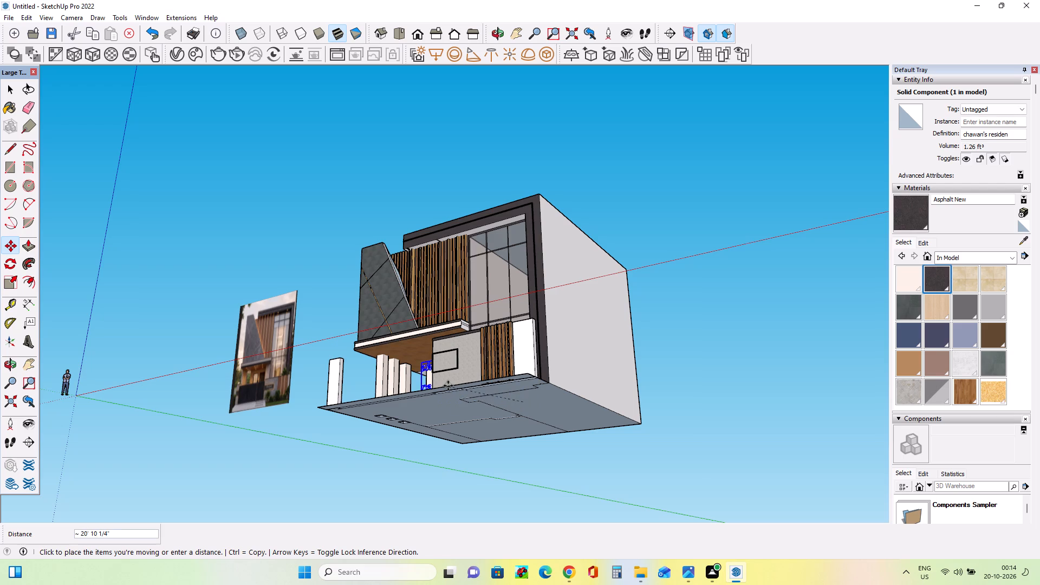
drag(448, 386, 432, 396)
Move the lettering up in front of the tall glazing above the boundary wall.
scroll(414, 381, up, 7)
middle_drag(412, 393, 814, 491)
scroll(781, 476, down, 1)
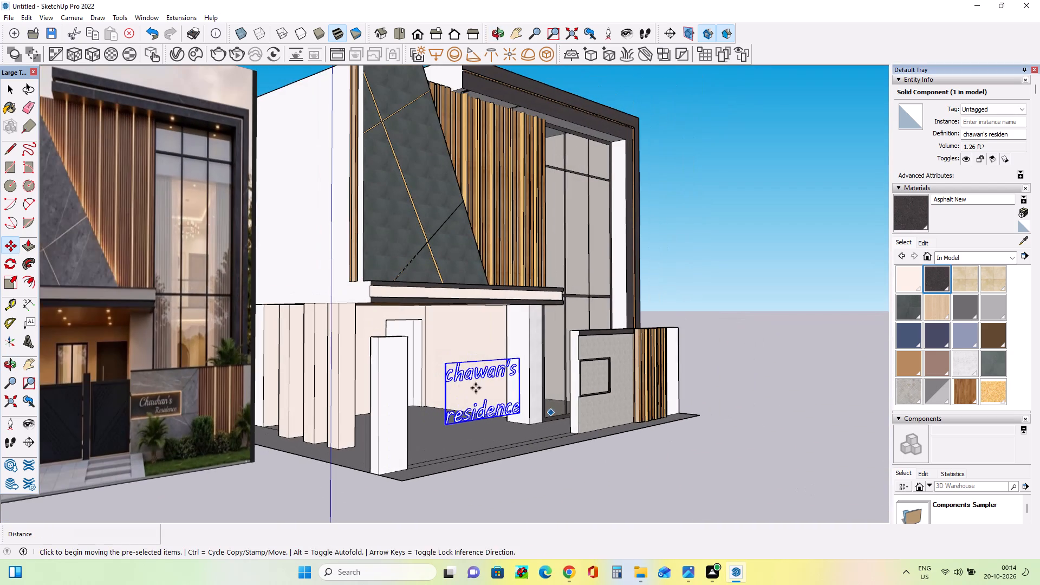
drag(468, 375, 588, 347)
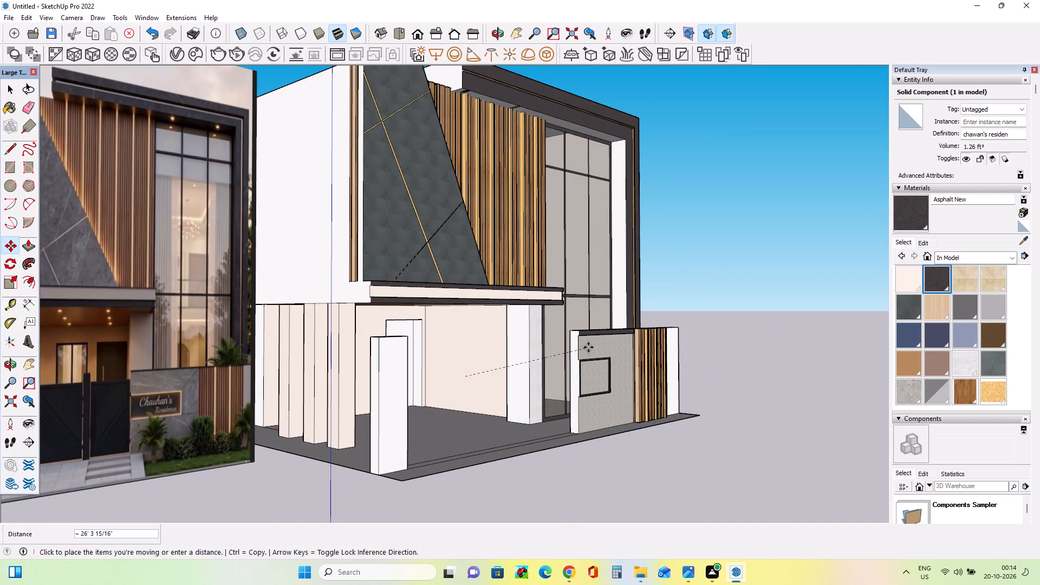
drag(588, 347, 564, 273)
Move the lettering down from the glazing into the porch opening, level with the nameplate frame.
middle_drag(656, 352, 477, 398)
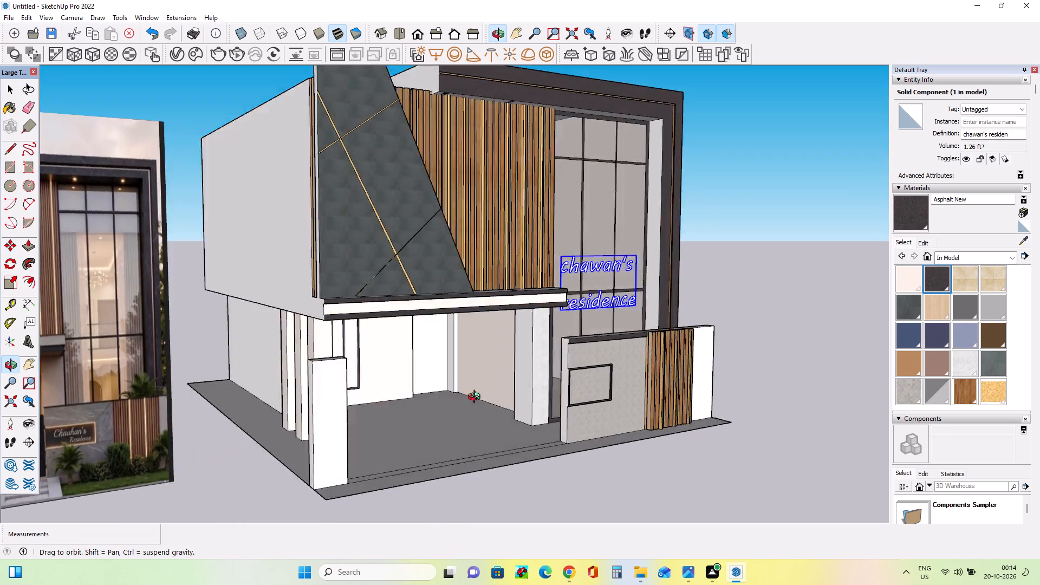
middle_drag(477, 398, 337, 427)
middle_drag(633, 381, 505, 352)
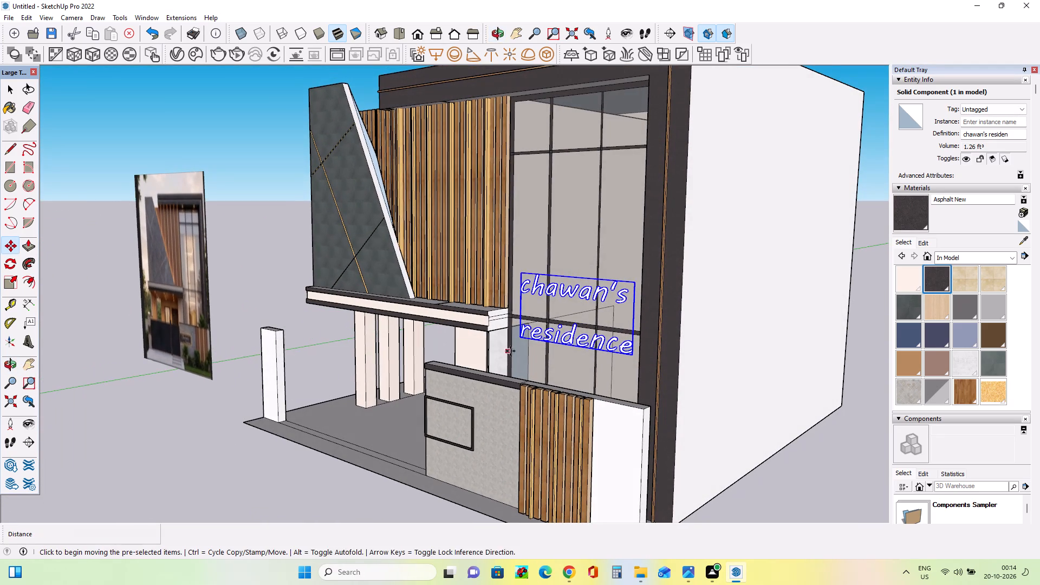
drag(580, 345, 448, 429)
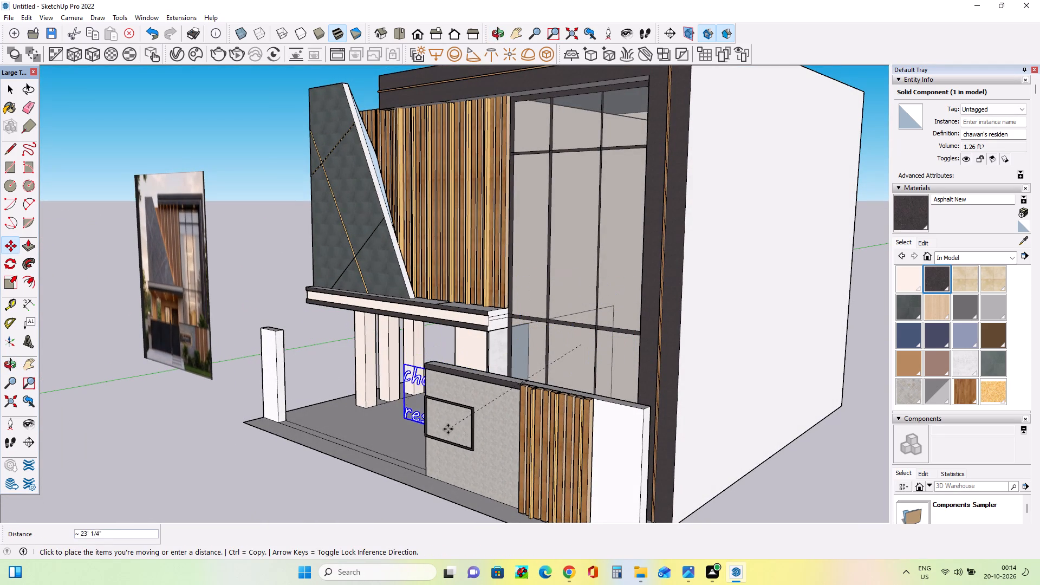
drag(448, 429, 400, 419)
Scale the lettering uniformly by about 0.74 to bring it closer to the nameplate frame's size.
middle_drag(343, 430, 590, 439)
scroll(556, 415, down, 2)
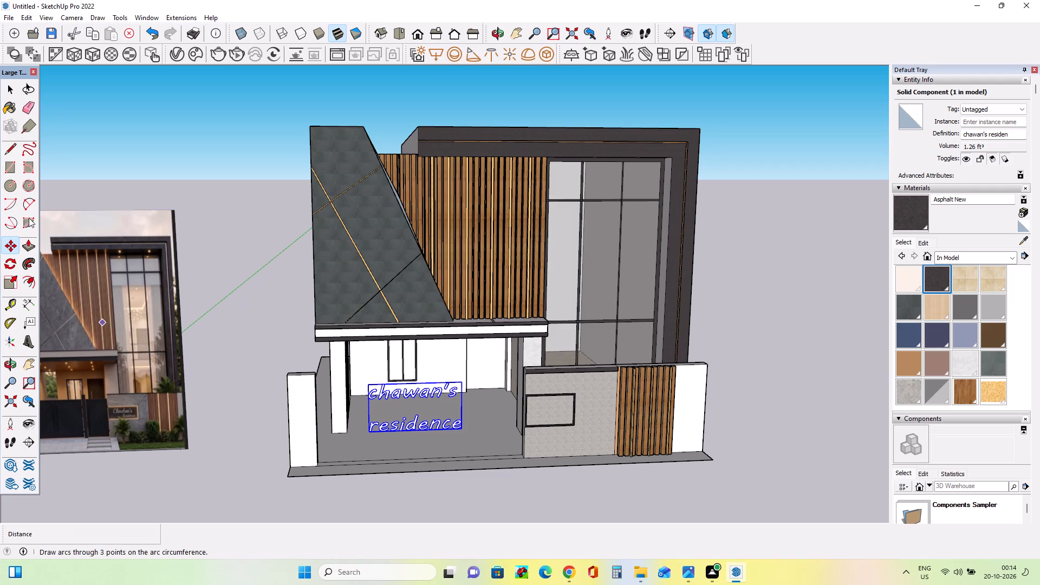
click(8, 280)
drag(362, 381, 393, 401)
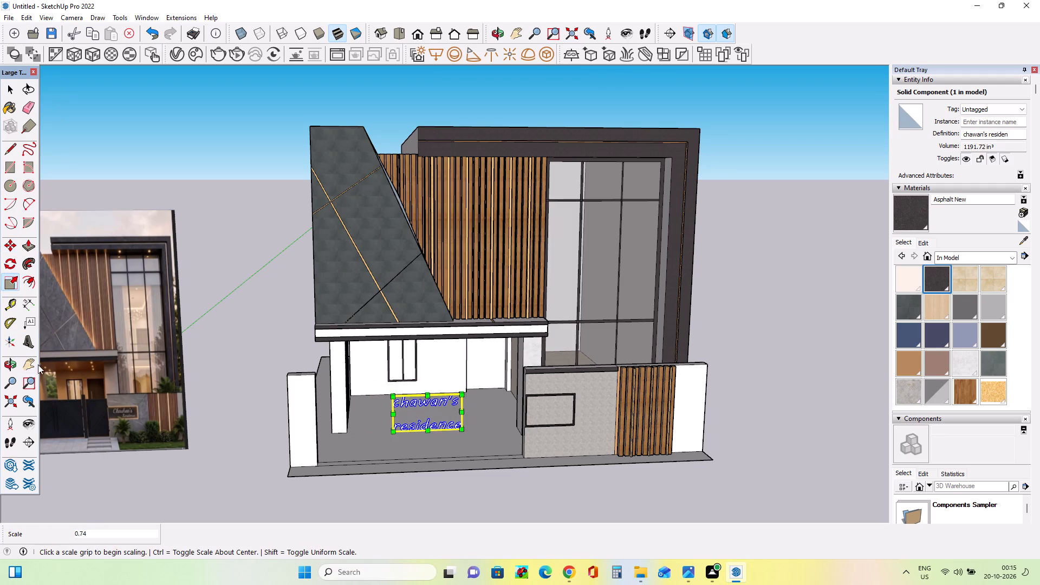
Move the lettering out of the porch opening toward the framed boundary wall and raise it to the nameplate frame's level.
click(9, 242)
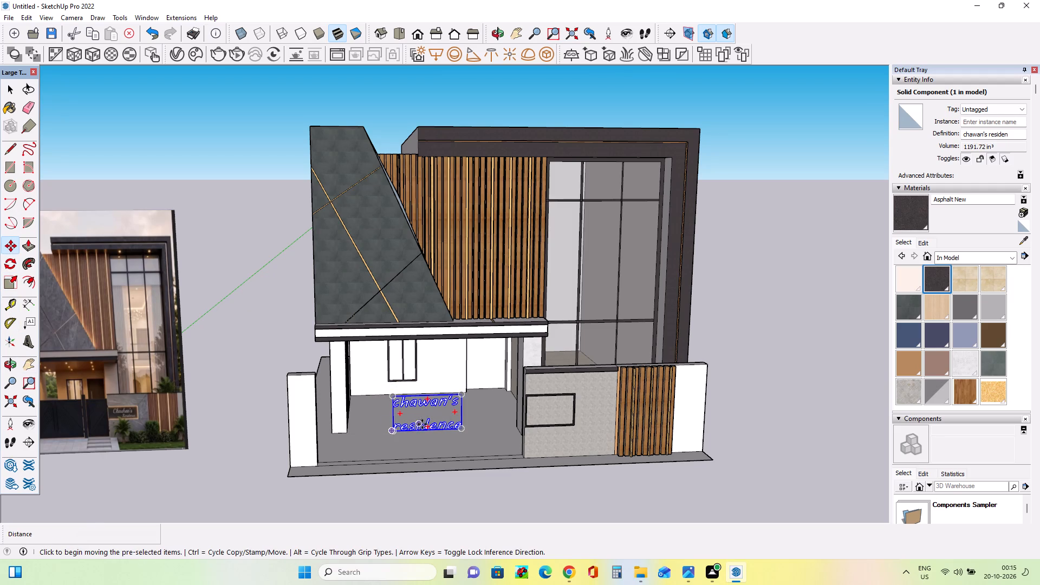
drag(422, 424, 500, 443)
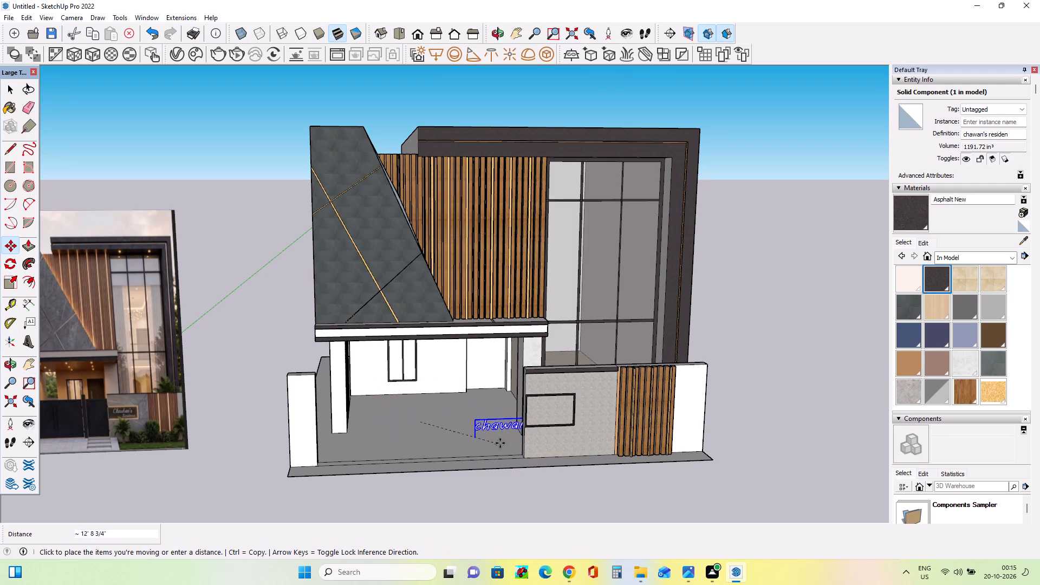
drag(500, 443, 496, 414)
middle_drag(386, 432, 656, 498)
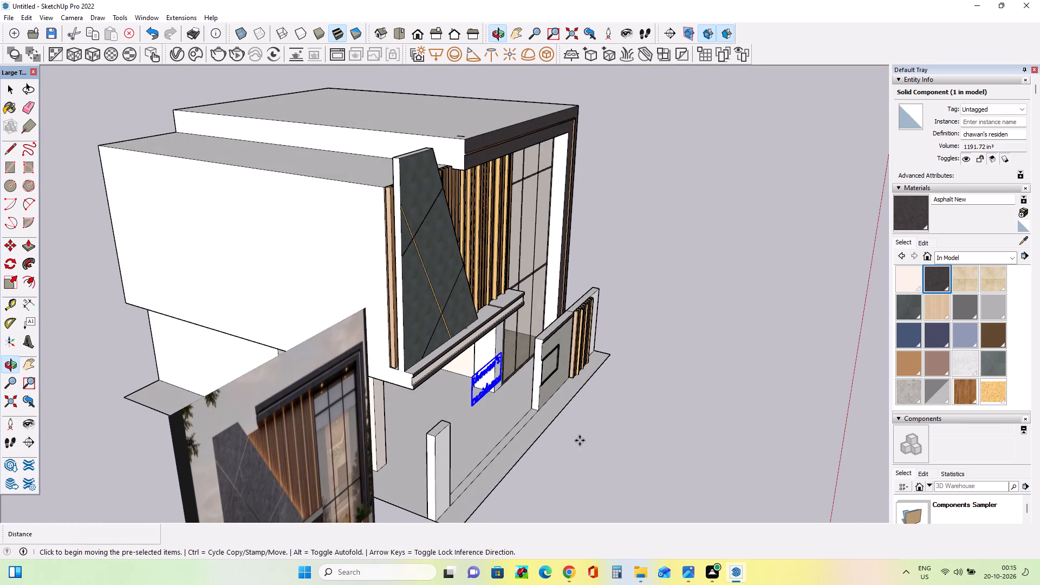
drag(469, 386, 548, 383)
middle_drag(558, 434, 375, 232)
drag(682, 500, 571, 318)
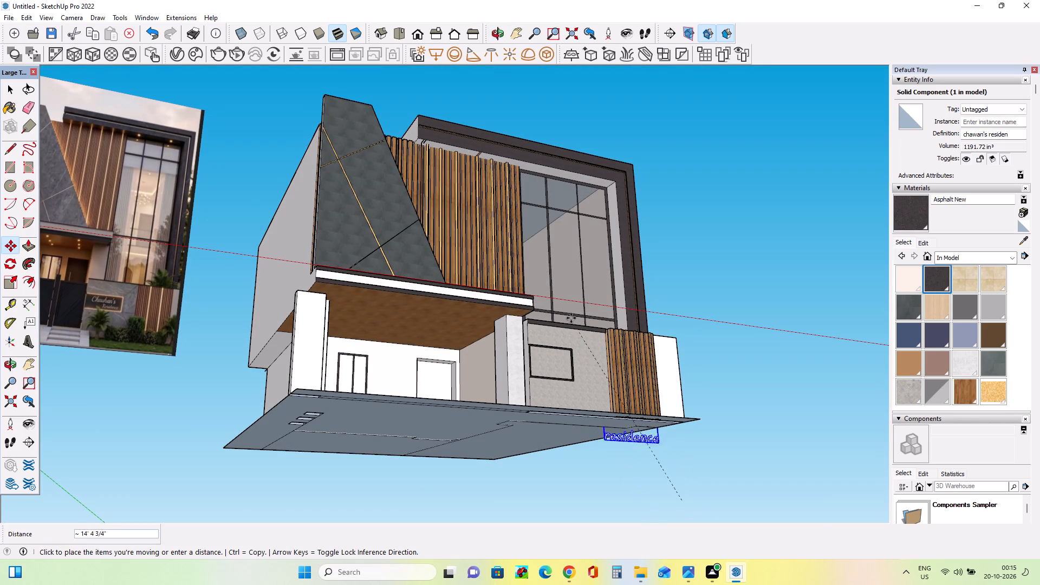
drag(571, 318, 564, 284)
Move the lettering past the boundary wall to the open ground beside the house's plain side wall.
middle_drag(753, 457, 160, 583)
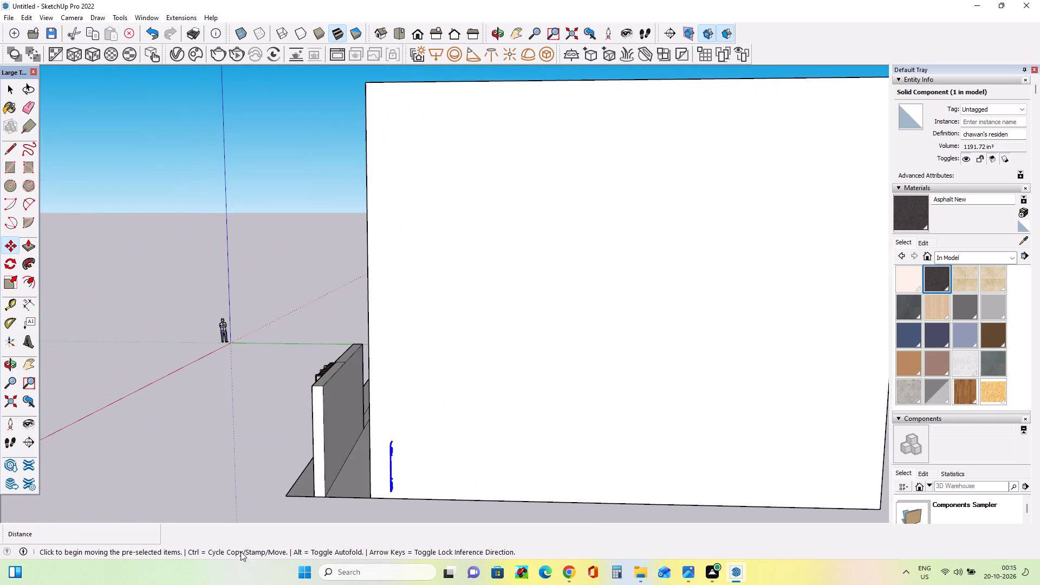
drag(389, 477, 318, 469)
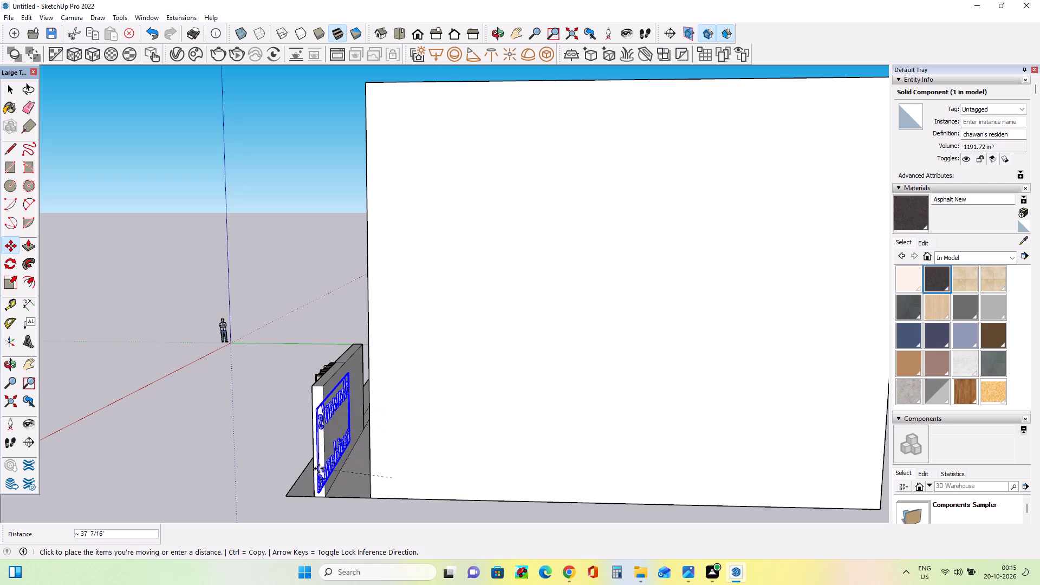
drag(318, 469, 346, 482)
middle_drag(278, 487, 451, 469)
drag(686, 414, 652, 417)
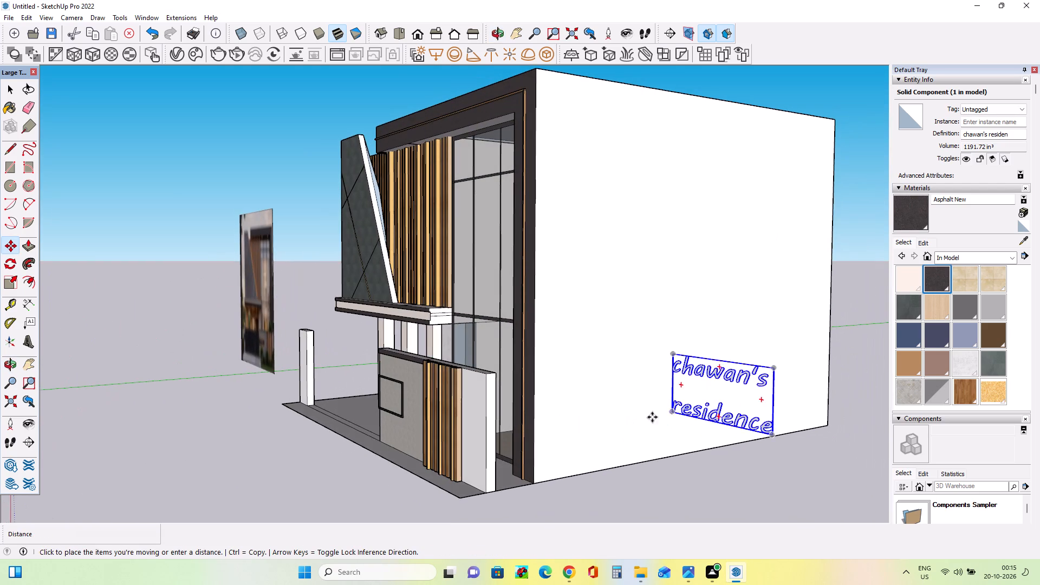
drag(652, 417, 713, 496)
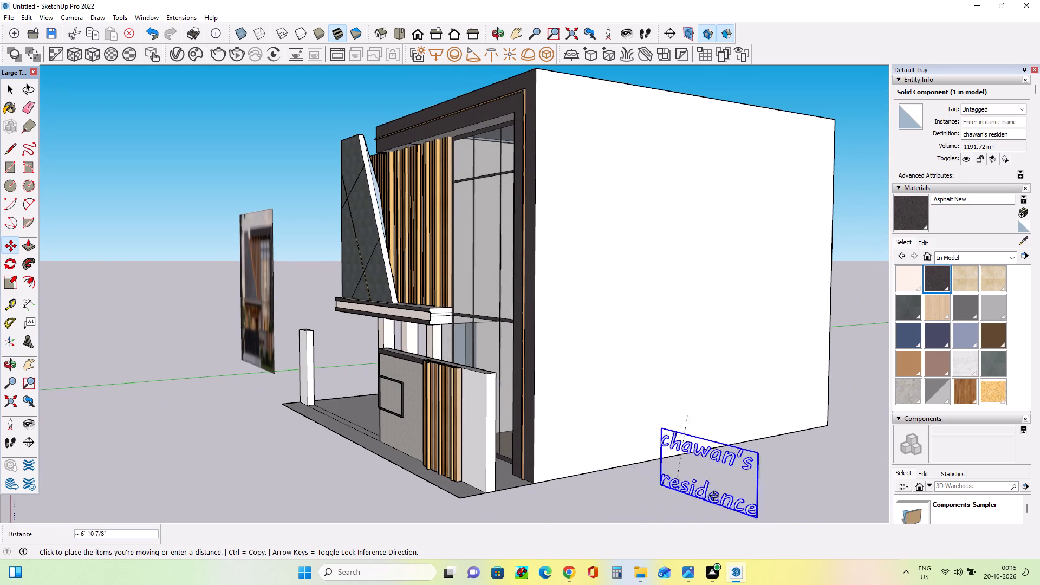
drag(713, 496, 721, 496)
Select the whole house without the lettering and reference photo, and move it farther back on the ground.
middle_drag(339, 438, 465, 459)
scroll(465, 459, down, 7)
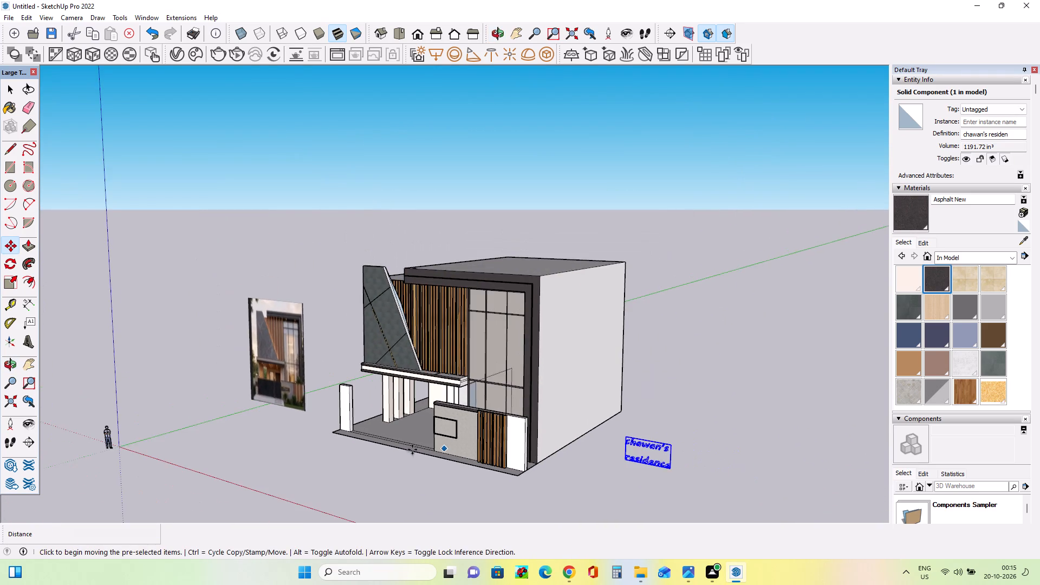
middle_drag(449, 479, 612, 504)
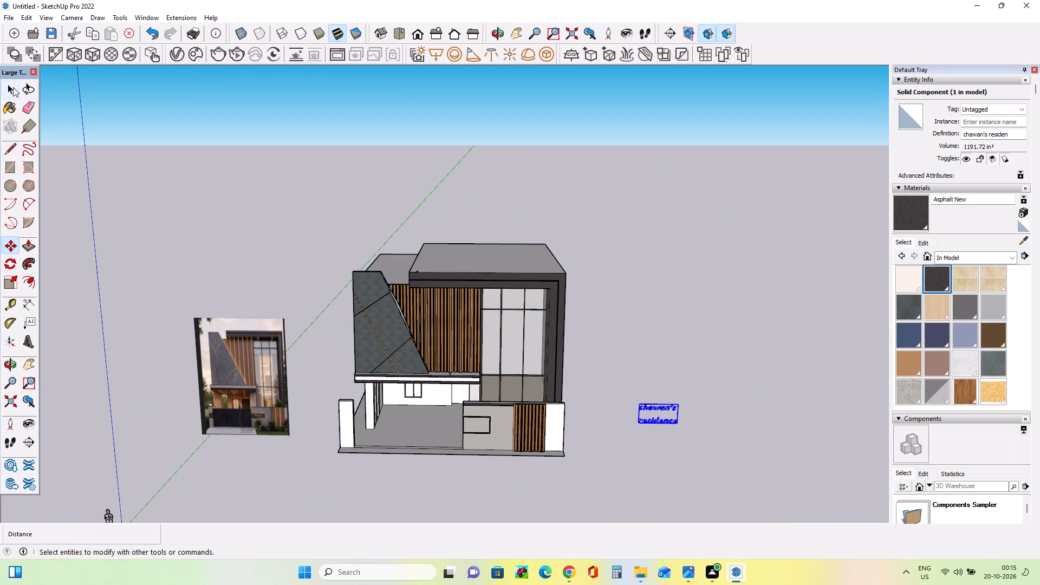
click(10, 92)
drag(593, 212, 326, 447)
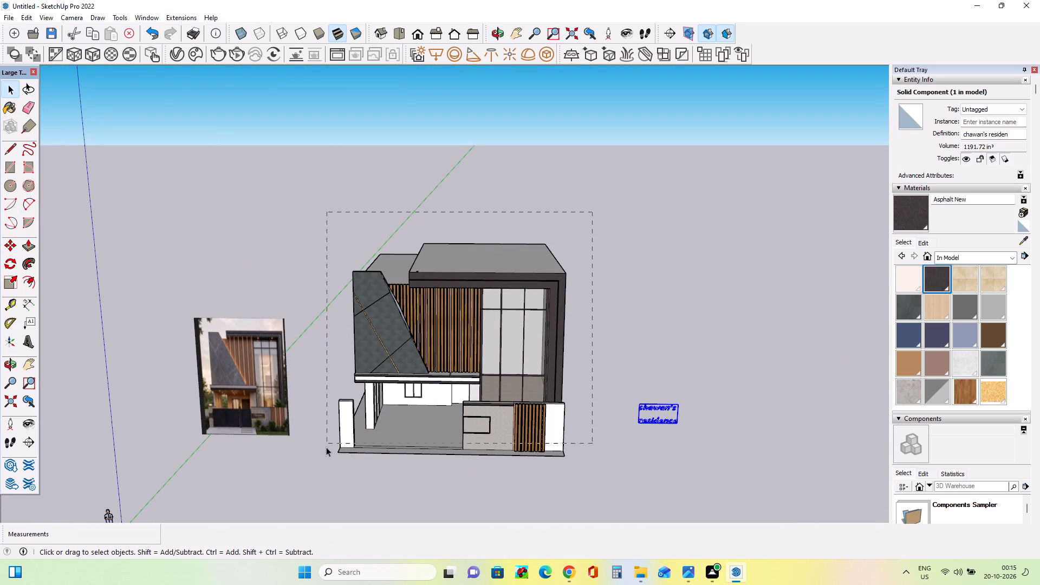
drag(326, 447, 321, 474)
middle_drag(377, 454, 862, 309)
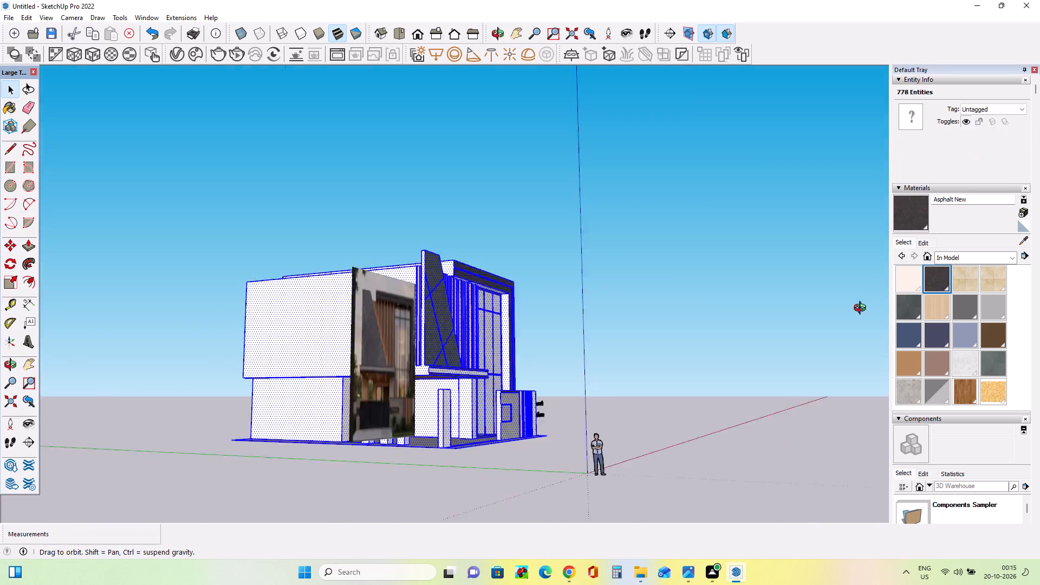
middle_drag(862, 309, 320, 434)
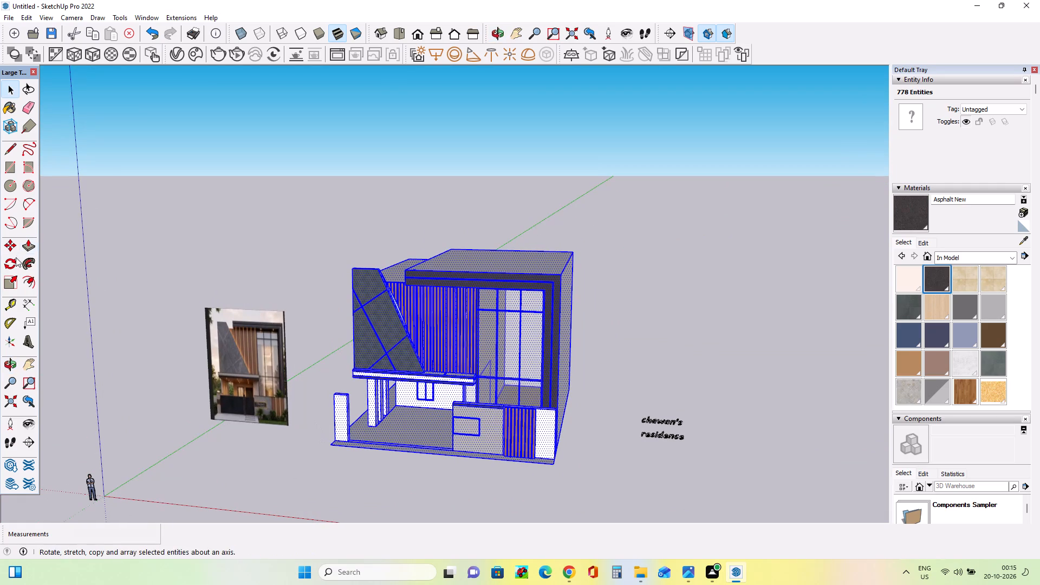
click(9, 252)
drag(421, 467, 448, 391)
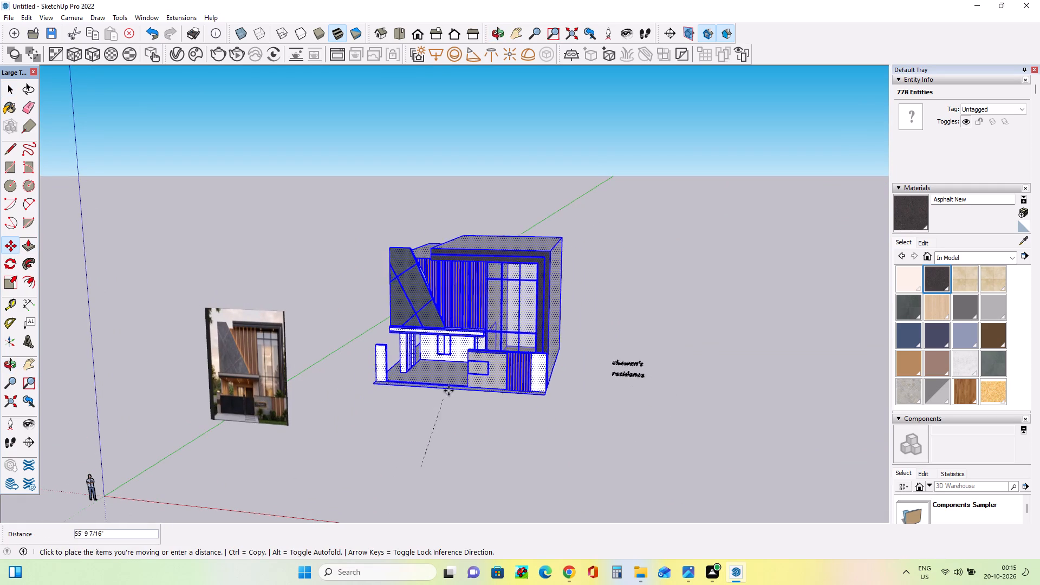
drag(448, 391, 472, 383)
Select only the lettering and move it from beside the house back toward the nameplate frame on the boundary wall.
middle_drag(394, 396, 472, 439)
scroll(474, 430, down, 1)
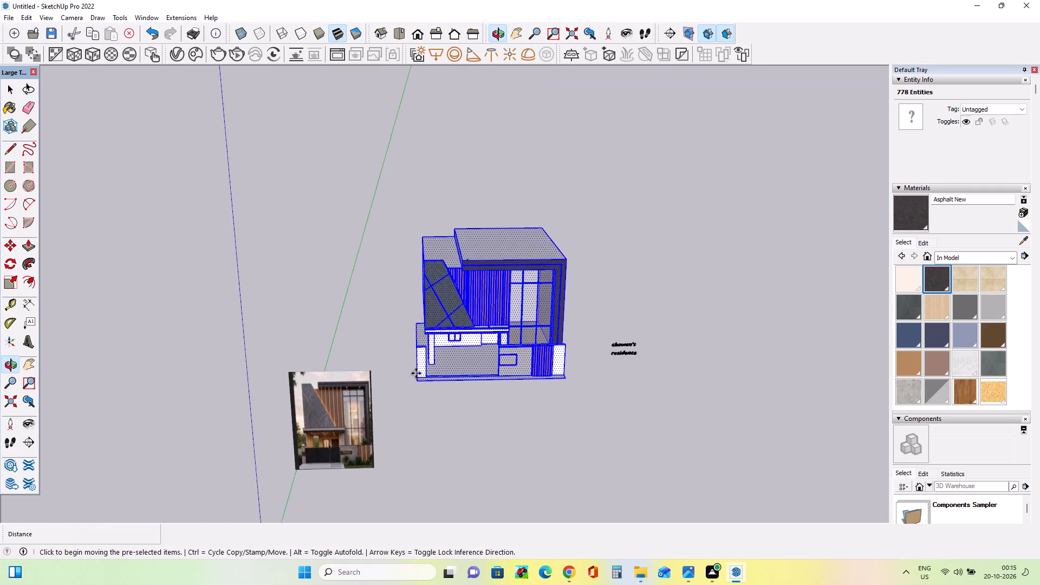
scroll(413, 369, up, 5)
middle_drag(407, 385, 218, 408)
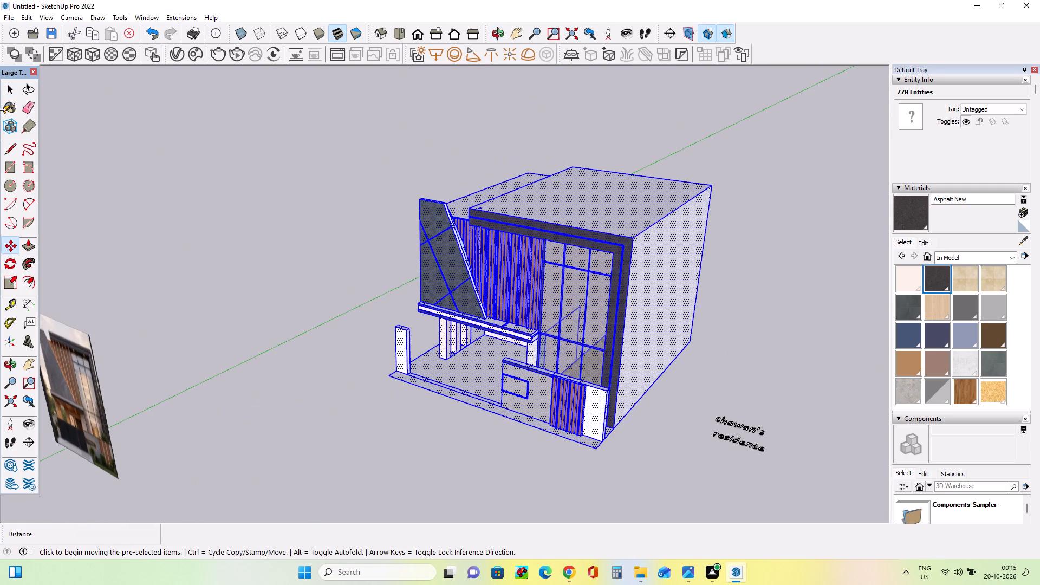
click(13, 89)
click(768, 422)
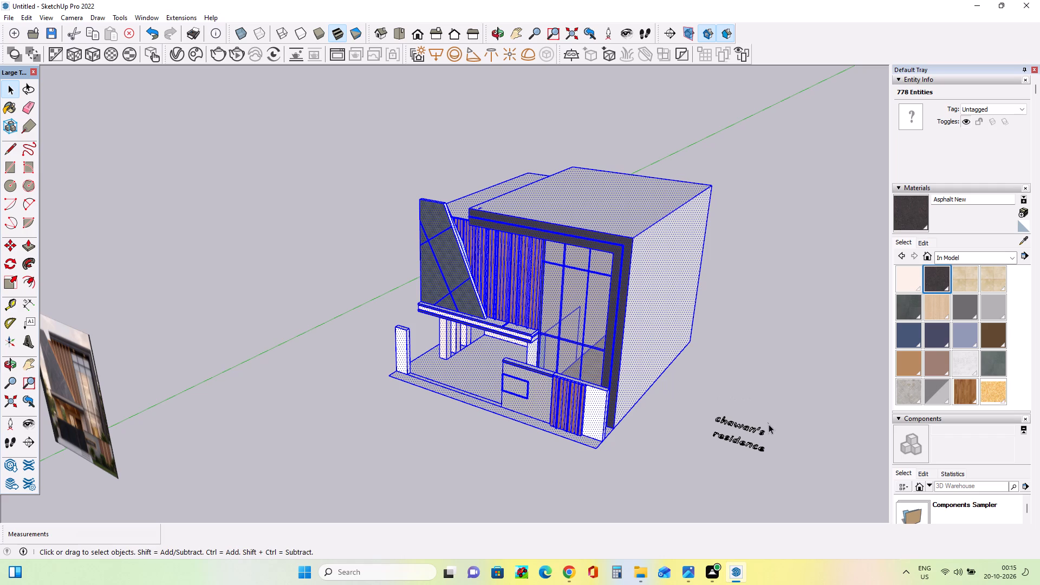
drag(768, 426, 681, 446)
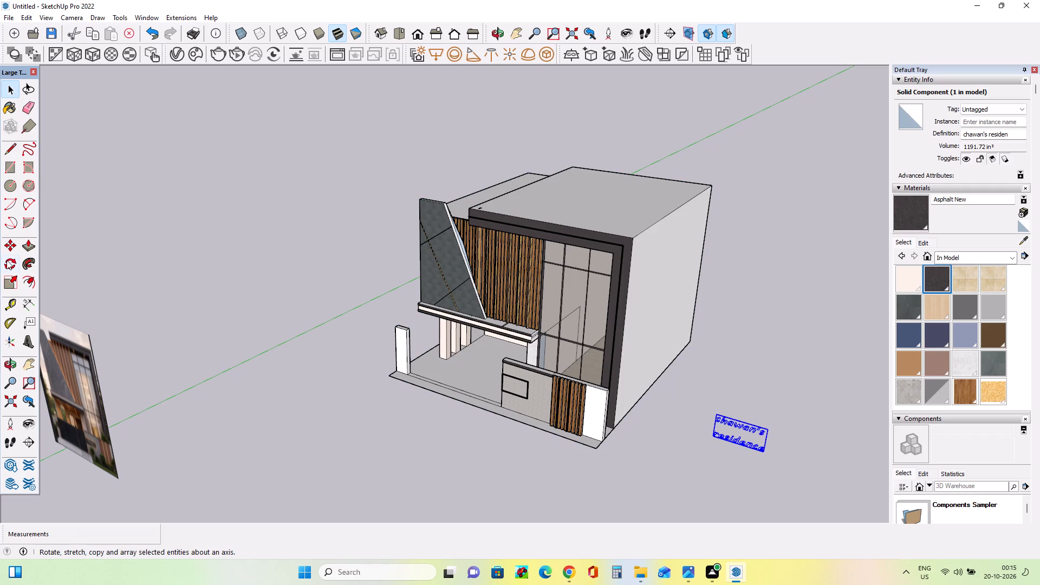
click(8, 251)
drag(721, 425, 495, 415)
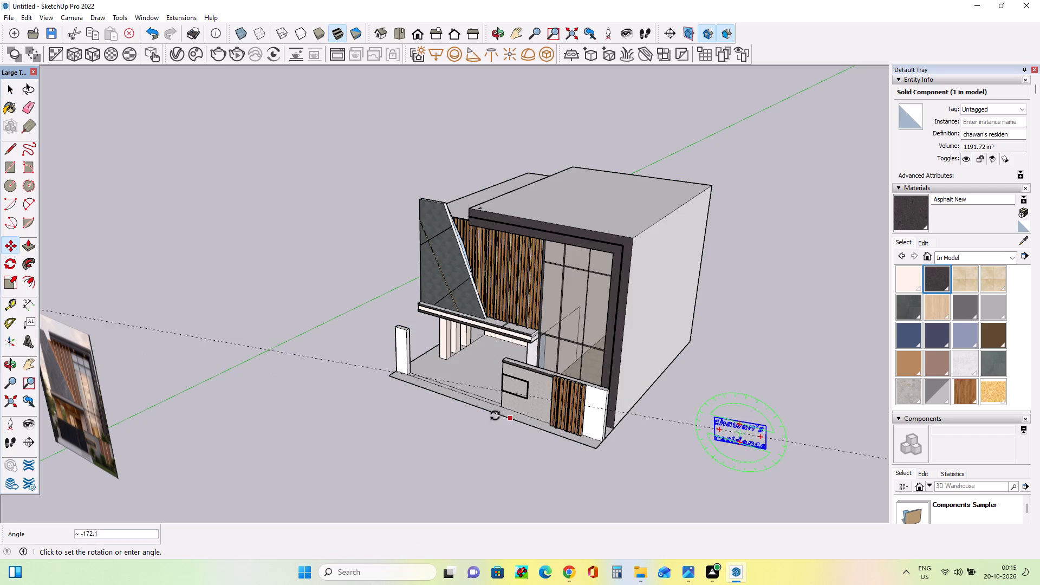
drag(495, 415, 522, 387)
key(ctrl+z)
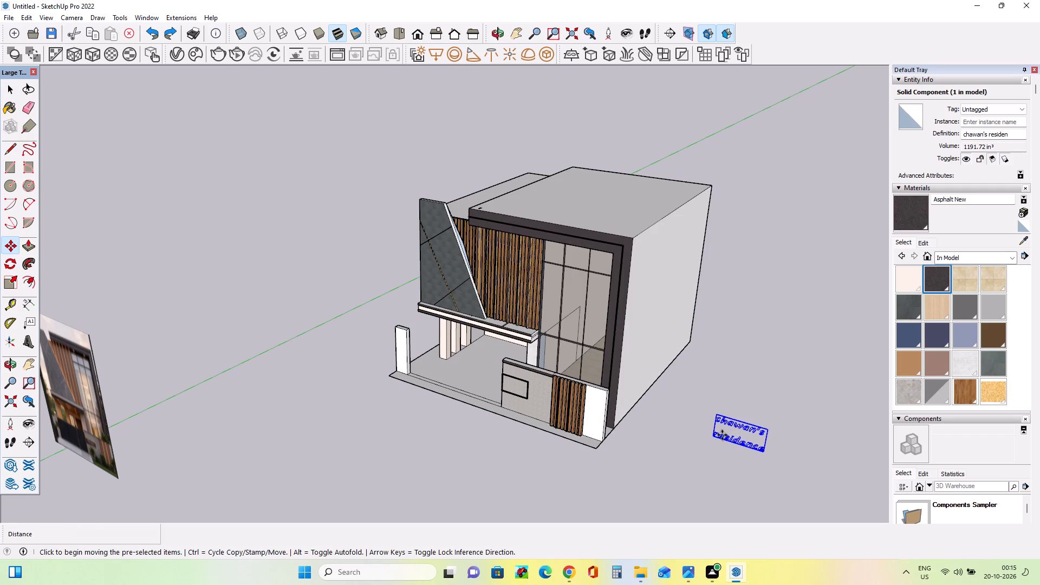
drag(731, 435, 490, 406)
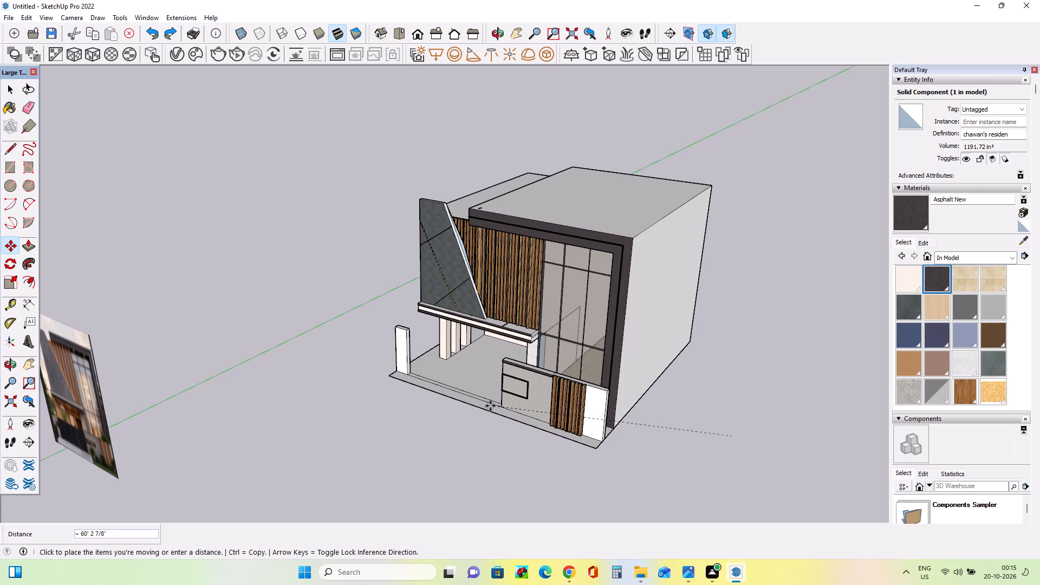
drag(490, 406, 467, 428)
middle_drag(516, 424, 717, 375)
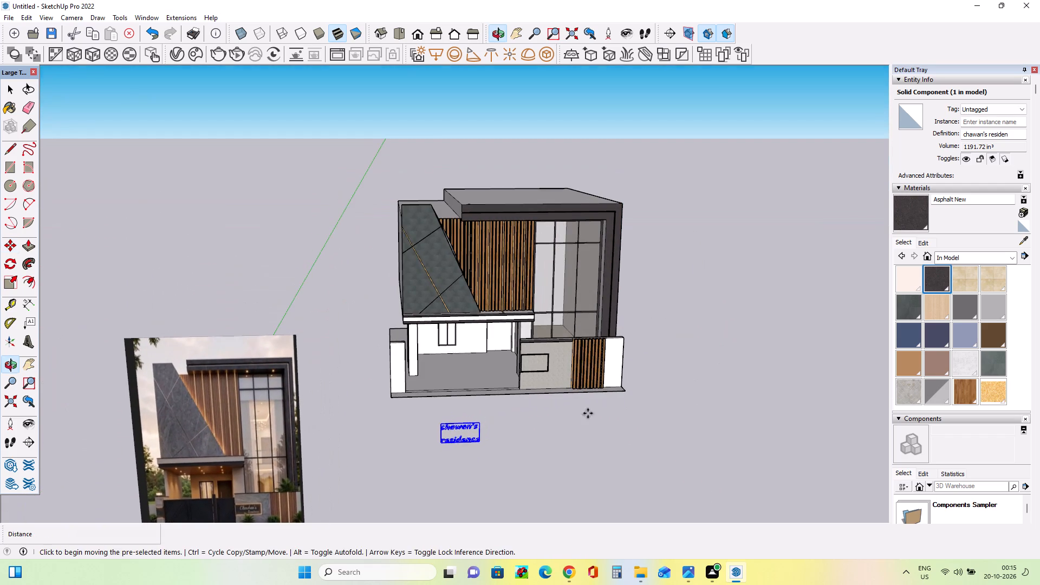
drag(458, 447, 550, 369)
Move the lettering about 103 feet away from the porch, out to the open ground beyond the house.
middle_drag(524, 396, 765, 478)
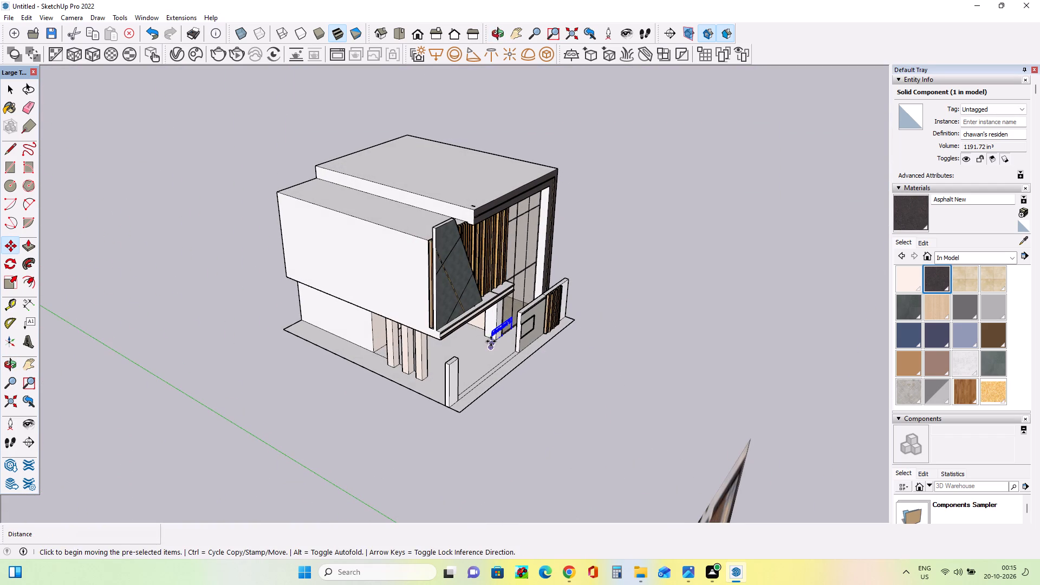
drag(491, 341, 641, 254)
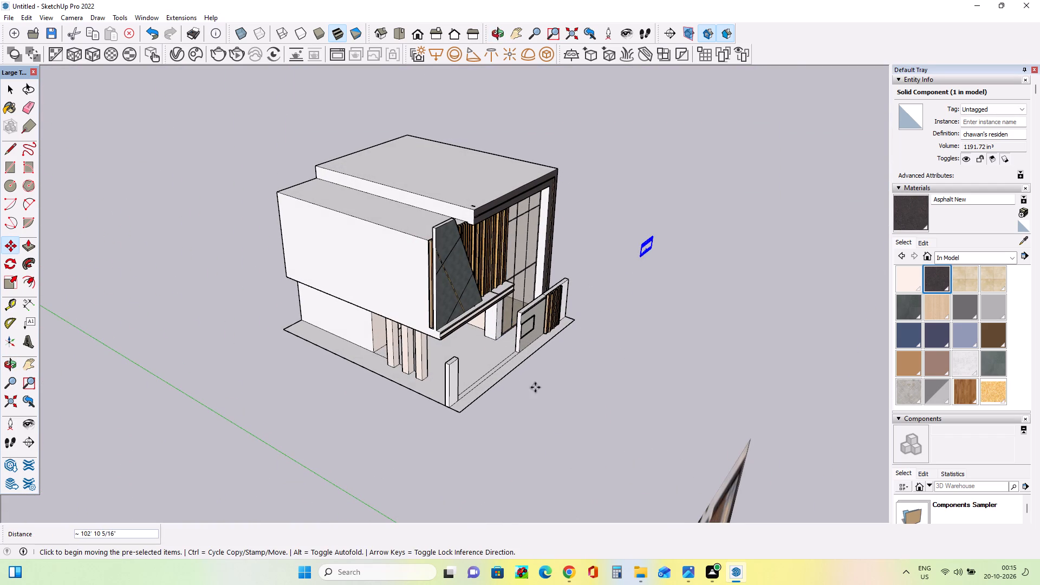
Select the whole house without the lettering and reference photo, and move it forward toward the red axis.
scroll(486, 387, down, 8)
middle_drag(697, 431, 443, 434)
scroll(440, 435, down, 4)
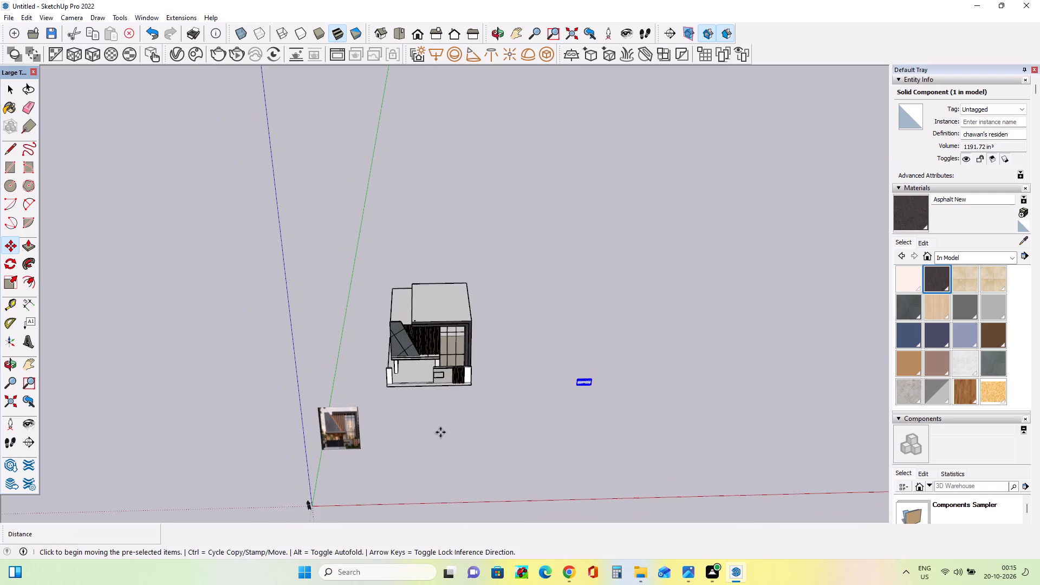
middle_drag(440, 435, 425, 440)
click(13, 89)
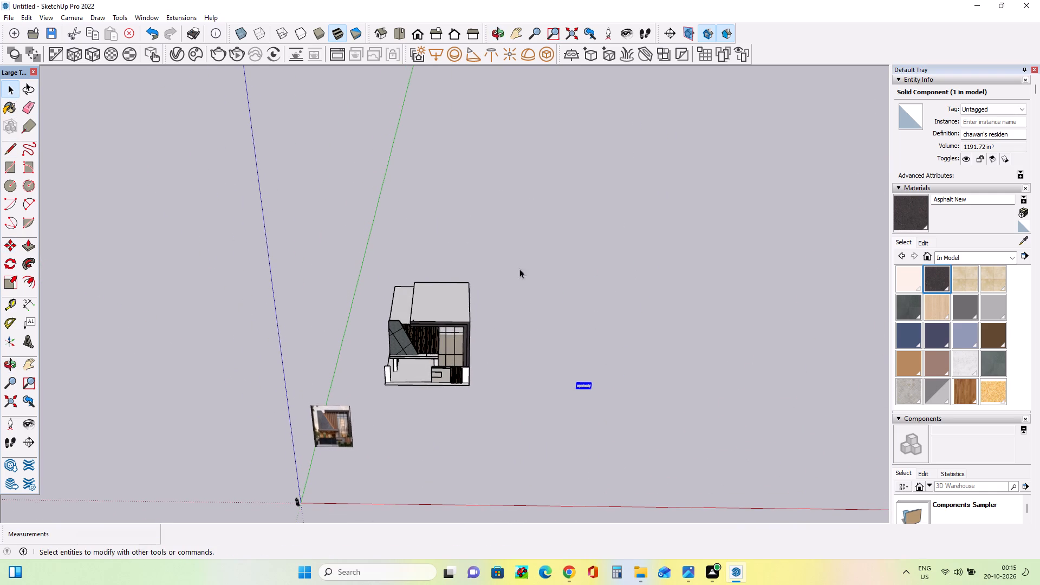
drag(510, 252, 371, 409)
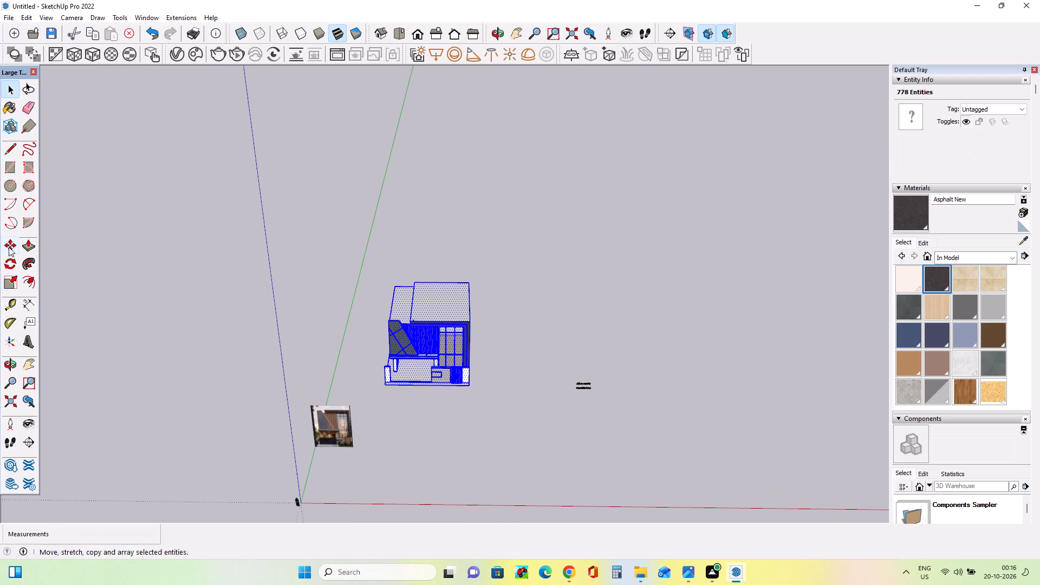
click(4, 245)
drag(479, 344, 521, 441)
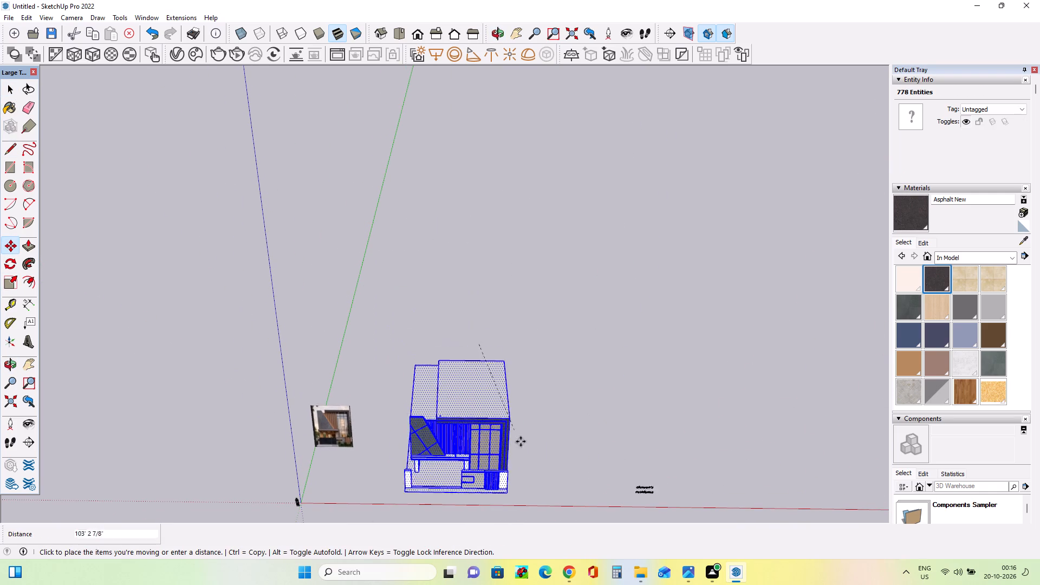
drag(521, 441, 531, 428)
Select only the lettering and move it from the open ground back across to the framed boundary wall.
middle_drag(590, 483, 623, 384)
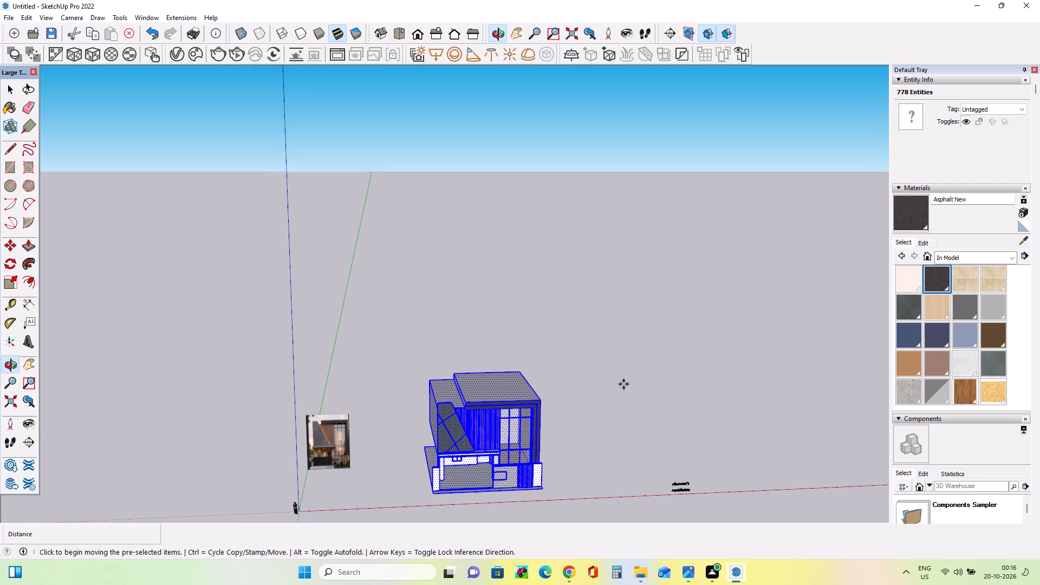
scroll(644, 431, up, 2)
middle_drag(684, 517, 688, 529)
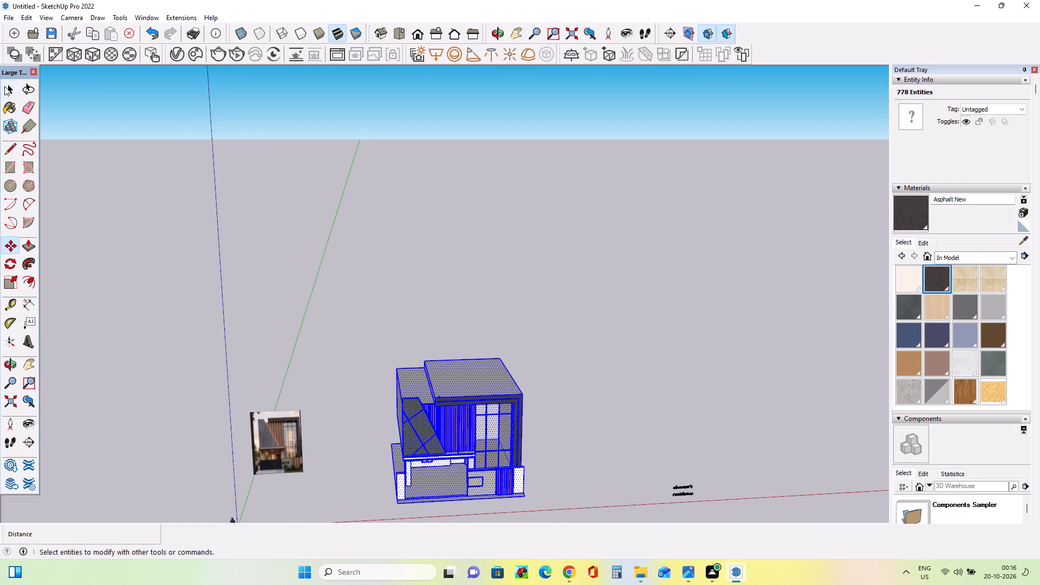
click(5, 89)
click(636, 314)
drag(734, 480, 656, 504)
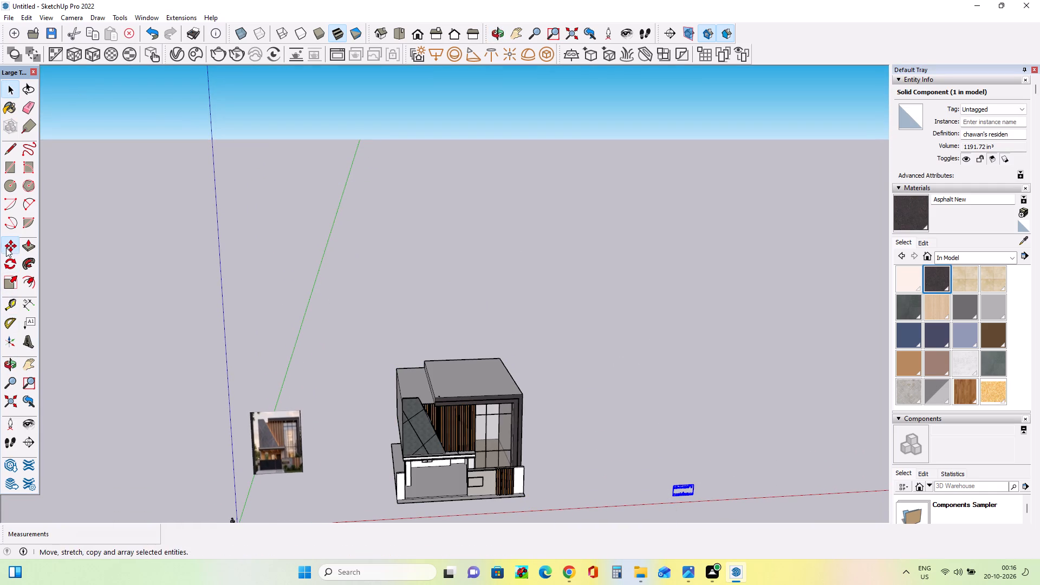
click(6, 248)
drag(672, 495, 472, 491)
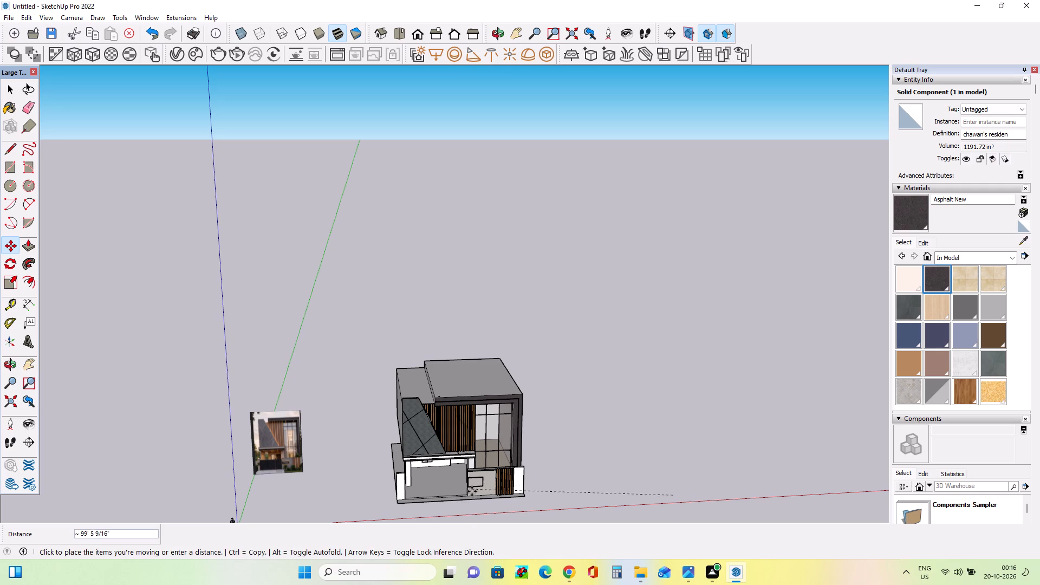
drag(472, 491, 472, 509)
Raise the lettering from the base of the boundary wall to in front of the tall glazing.
middle_drag(353, 450, 562, 461)
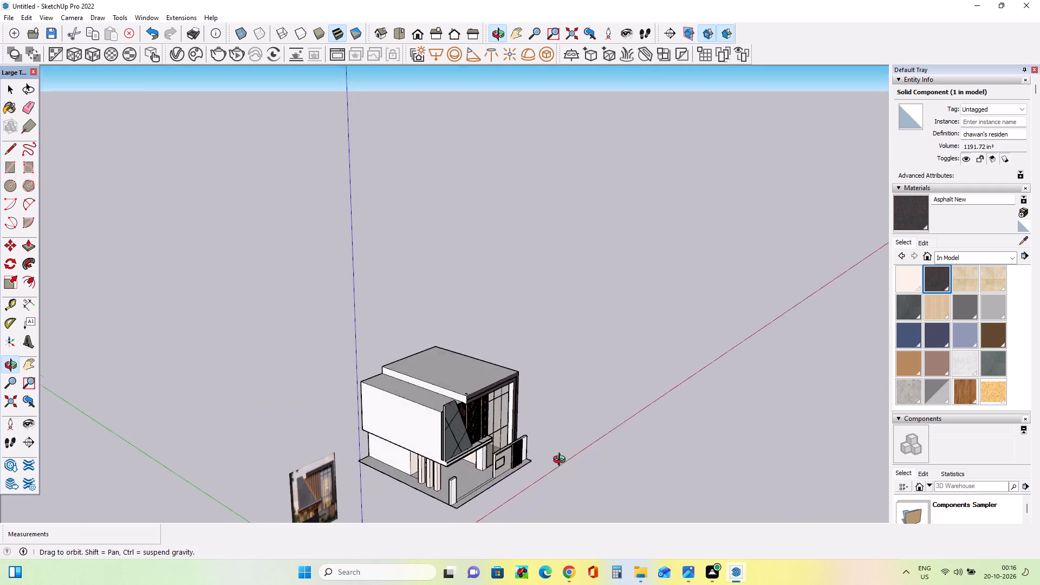
middle_drag(562, 461, 523, 373)
drag(492, 508, 498, 441)
Examine where the lettering sits relative to the tall glazing and the boundary wall's nameplate frame.
middle_drag(591, 446, 317, 520)
scroll(537, 453, up, 4)
scroll(535, 456, down, 2)
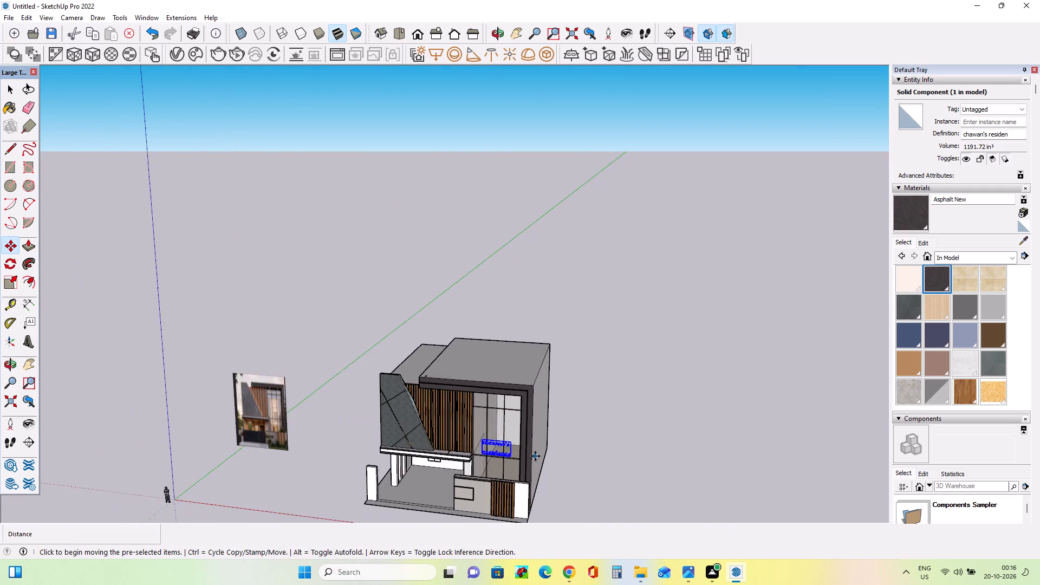
scroll(535, 456, down, 10)
click(28, 367)
drag(464, 493, 437, 424)
scroll(470, 379, up, 14)
middle_drag(493, 426, 510, 439)
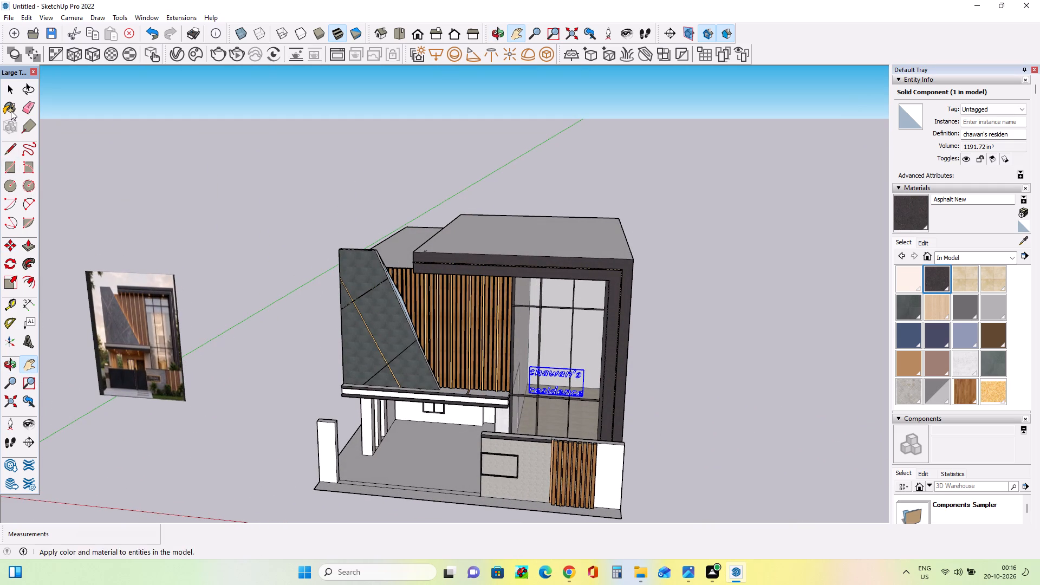
Move the lettering down from the tall glazing to the carport, and forward past the front of the boundary wall.
click(8, 241)
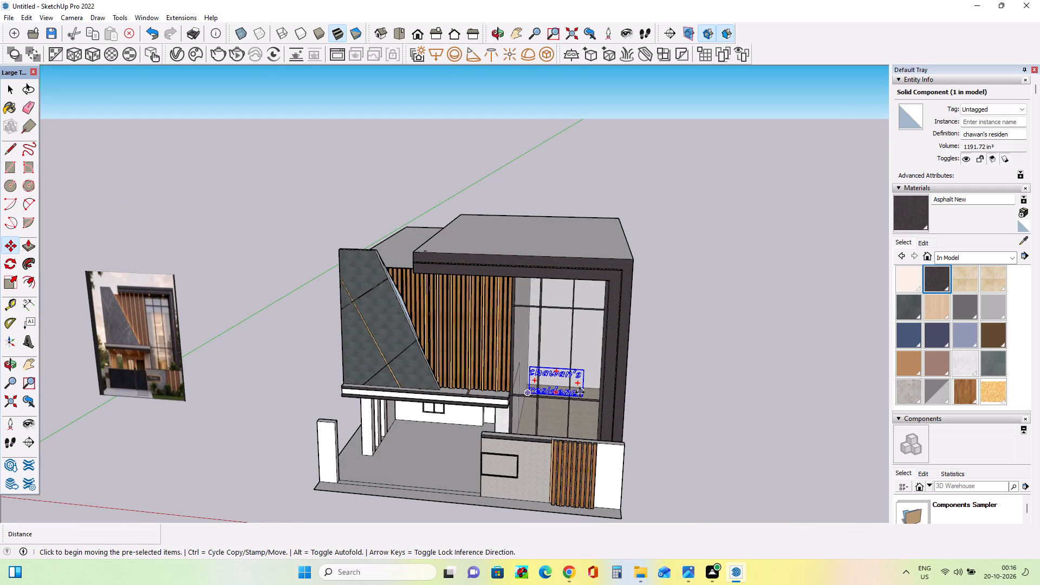
drag(580, 392, 452, 471)
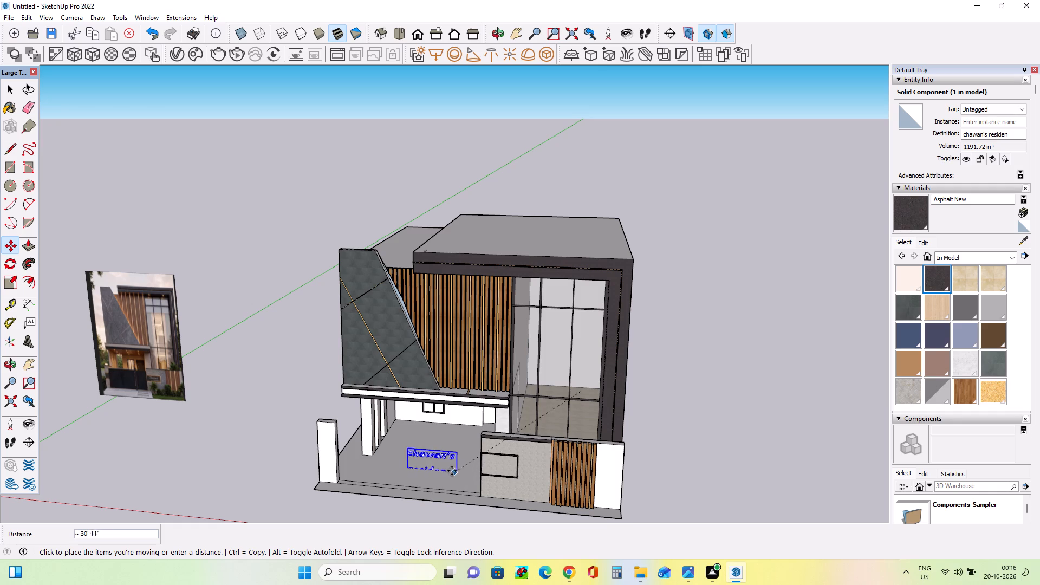
drag(452, 471, 433, 460)
middle_drag(335, 472, 723, 486)
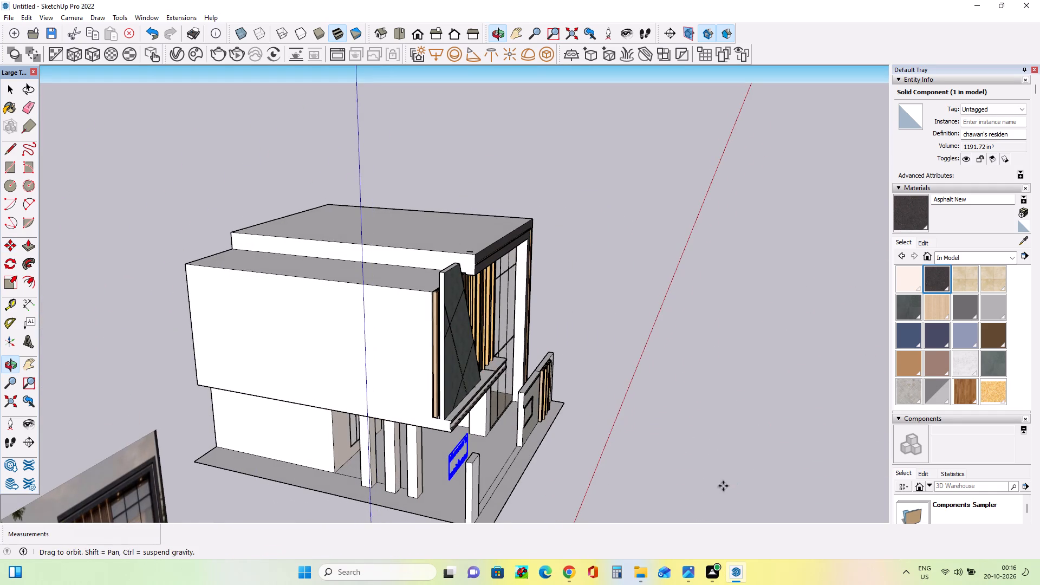
middle_drag(723, 486, 733, 488)
drag(448, 481, 486, 489)
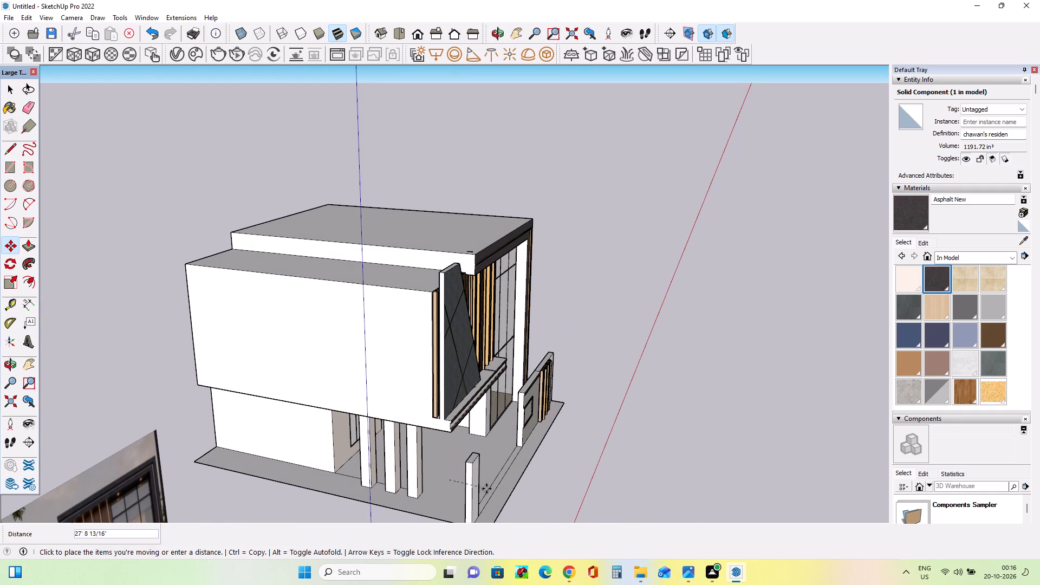
drag(486, 489, 530, 448)
drag(530, 448, 564, 443)
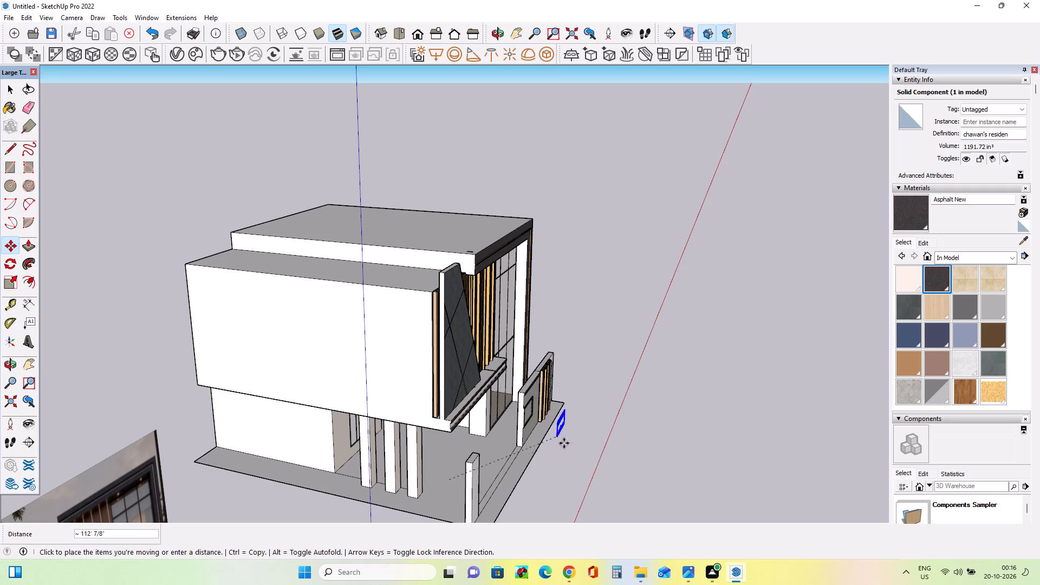
drag(564, 443, 562, 442)
Bring the lettering from the open ground back toward the boundary wall and raise it in front of the tall glazing.
middle_drag(606, 457, 330, 431)
middle_drag(341, 431, 378, 458)
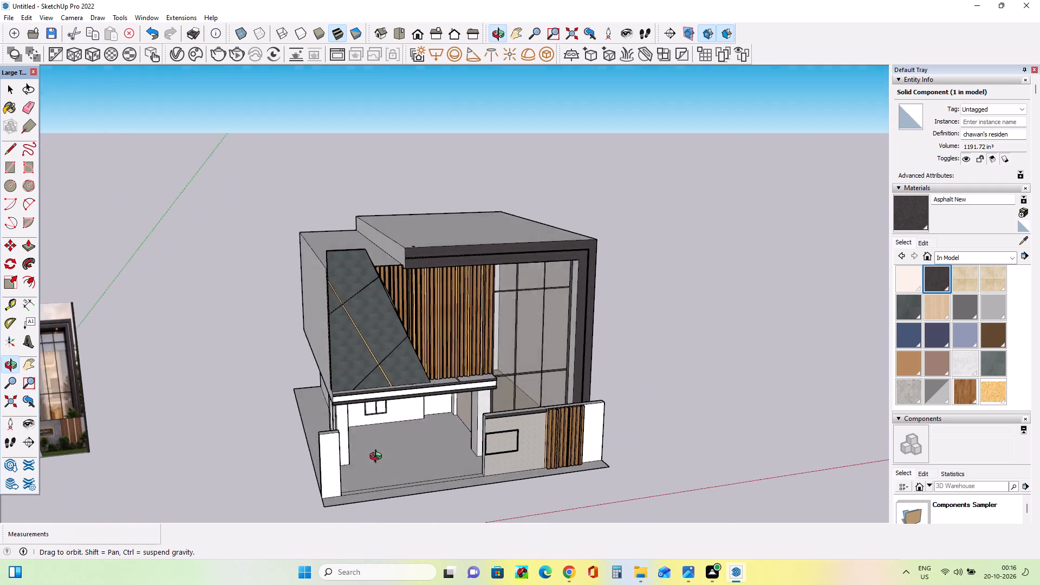
middle_drag(378, 458, 379, 458)
scroll(379, 458, down, 2)
drag(699, 510, 547, 439)
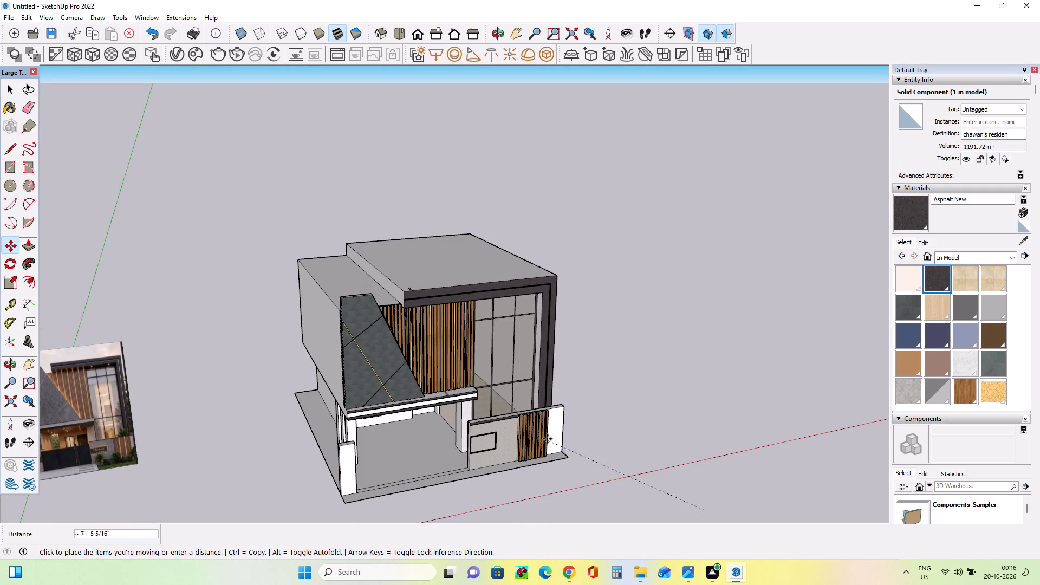
drag(547, 439, 569, 448)
middle_drag(638, 469, 399, 488)
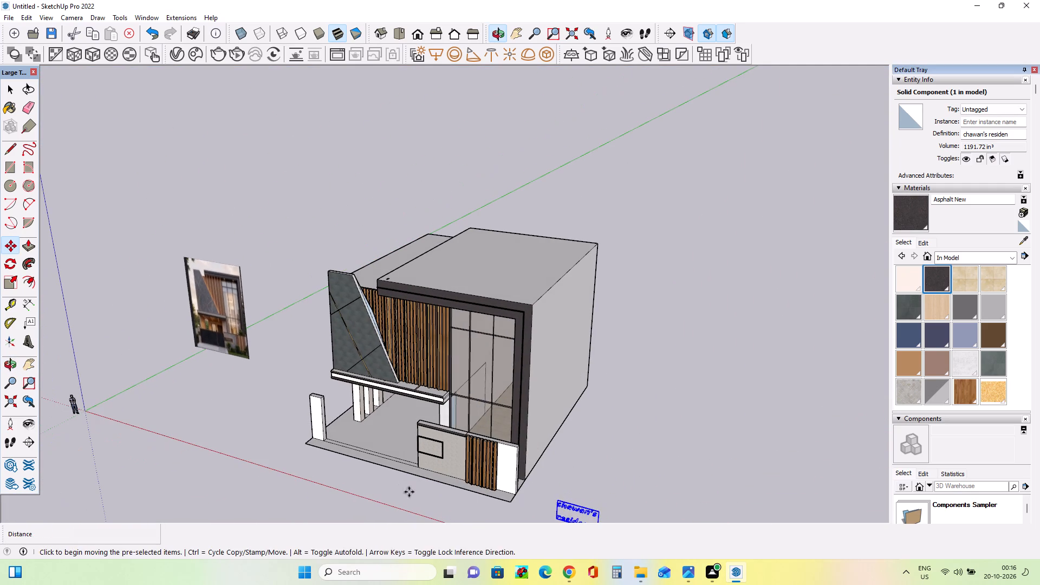
drag(593, 513, 500, 268)
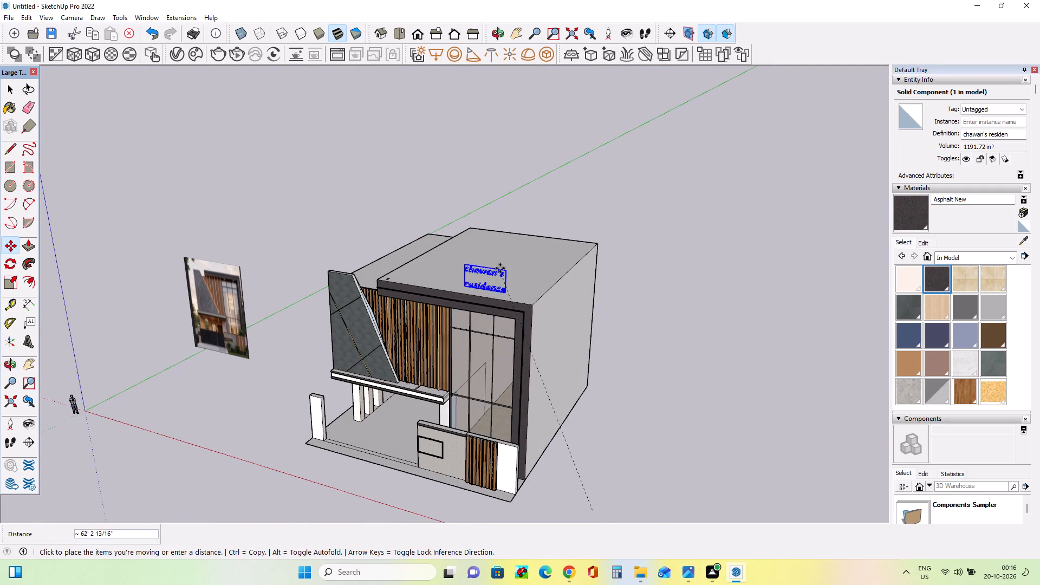
drag(500, 268, 497, 365)
Lower the lettering from the tall glazing to the carport-side edge of the boundary wall, level with the nameplate frame.
middle_drag(438, 409, 548, 390)
scroll(499, 346, up, 8)
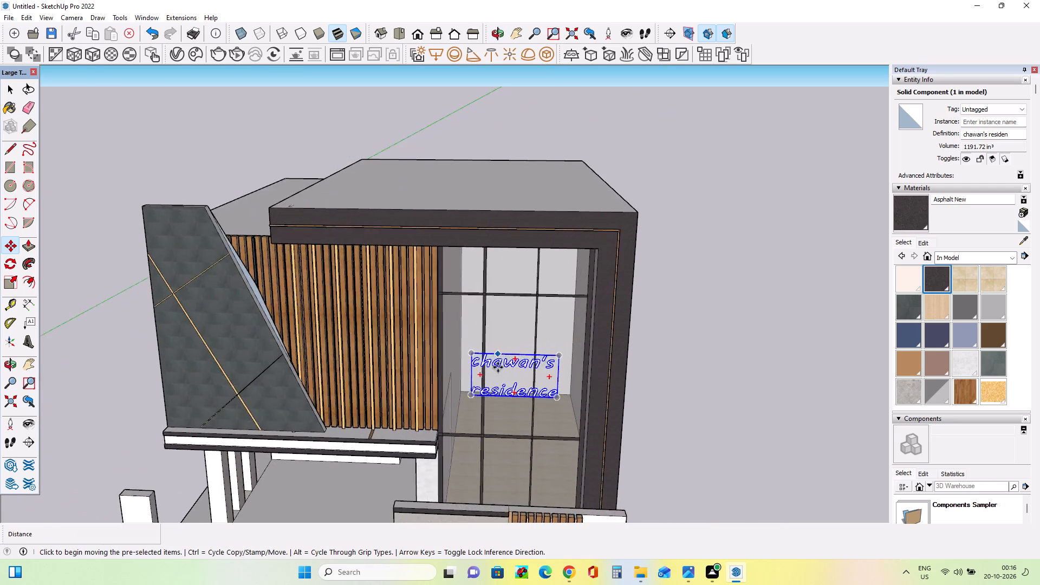
scroll(498, 367, up, 2)
scroll(494, 391, down, 11)
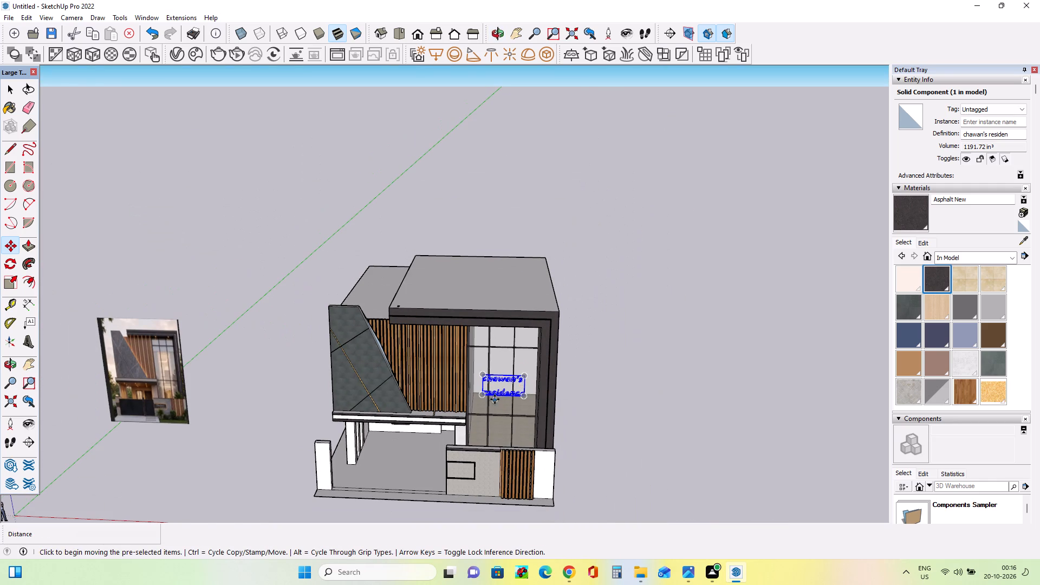
drag(495, 399, 456, 477)
Shift the lettering sideways from the carport-side edge of the boundary wall toward the nameplate frame.
middle_drag(365, 484, 391, 477)
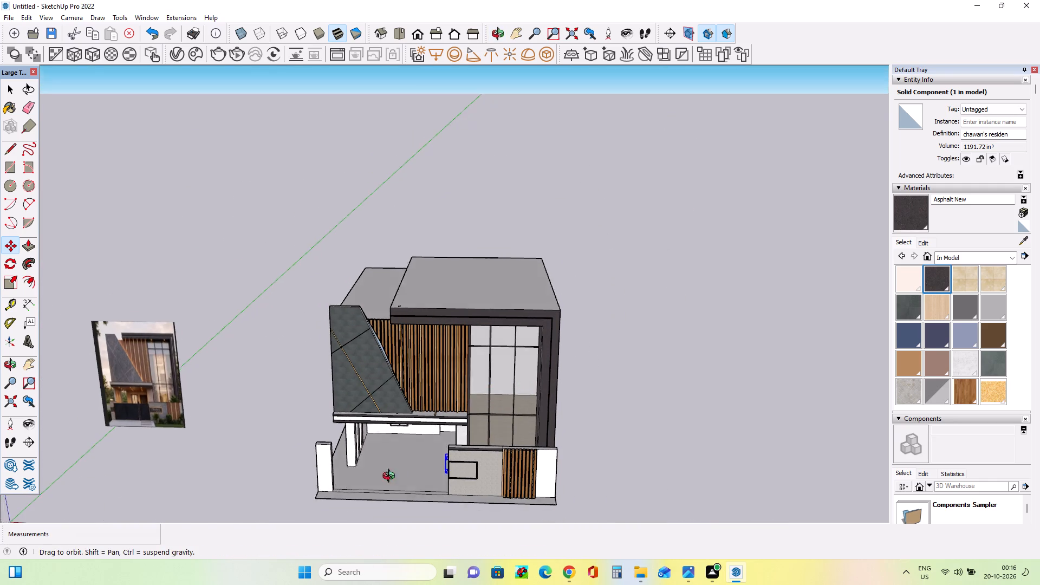
middle_drag(391, 477, 417, 444)
scroll(472, 450, up, 8)
middle_drag(454, 482, 531, 473)
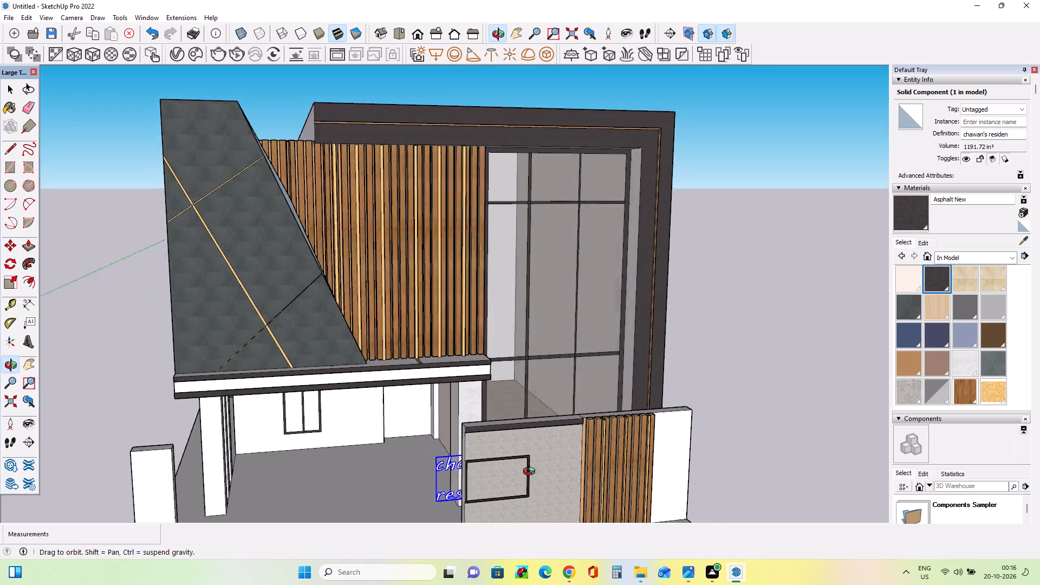
middle_drag(531, 473, 613, 442)
drag(452, 474, 505, 474)
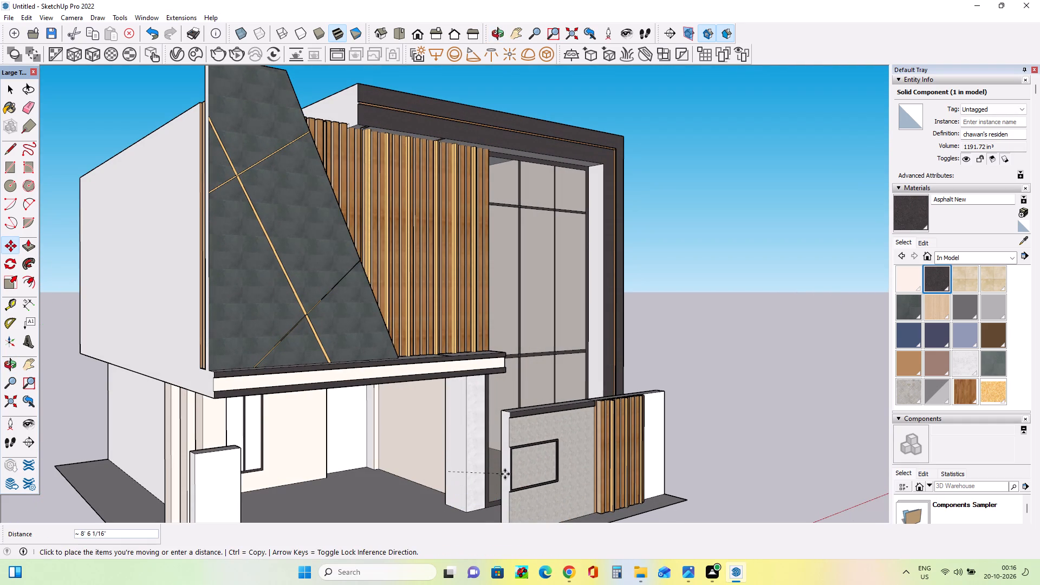
drag(505, 474, 515, 461)
Paint the panel inside the boundary wall's nameplate frame with the Wood Floor material.
scroll(504, 446, down, 7)
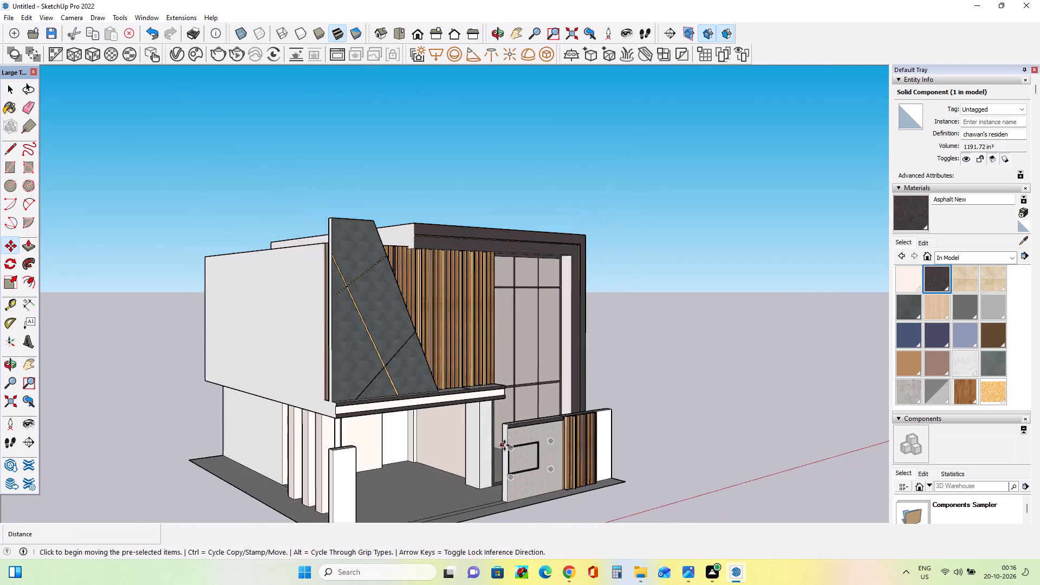
scroll(504, 445, down, 5)
middle_drag(585, 484, 431, 561)
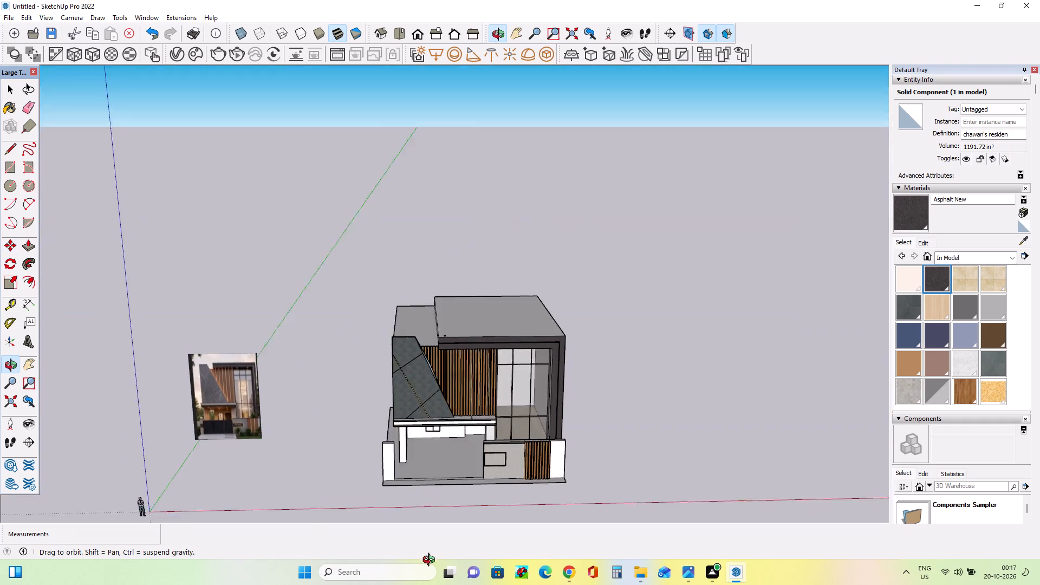
middle_drag(431, 561, 497, 584)
scroll(441, 452, up, 5)
middle_drag(436, 468, 364, 433)
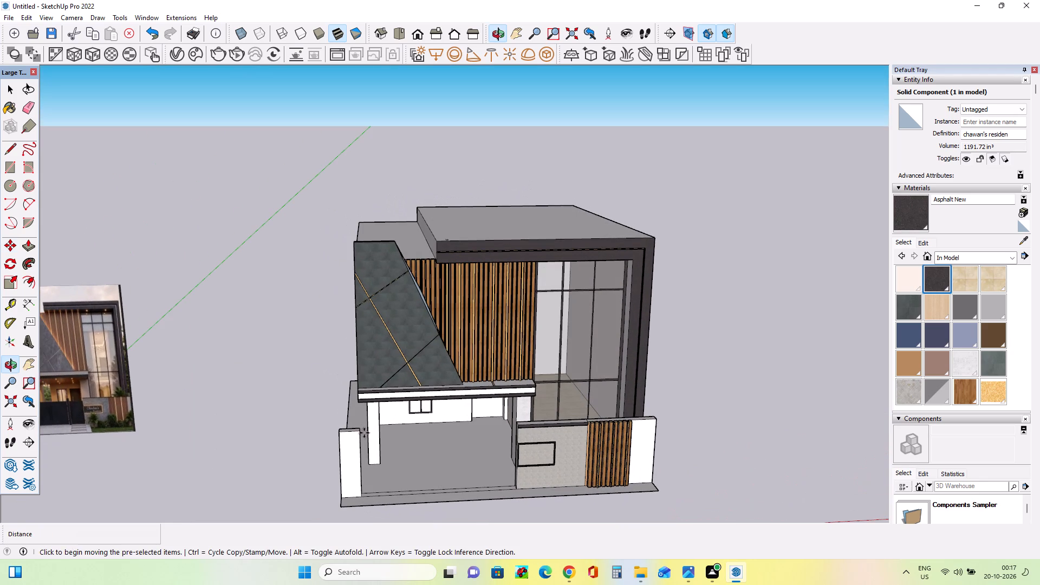
click(935, 275)
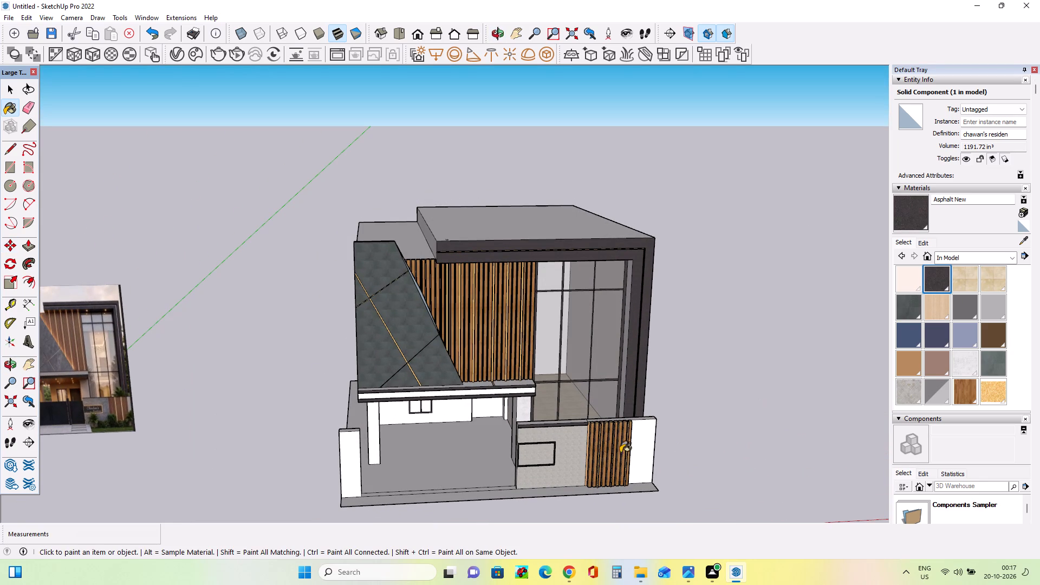
scroll(528, 474, up, 4)
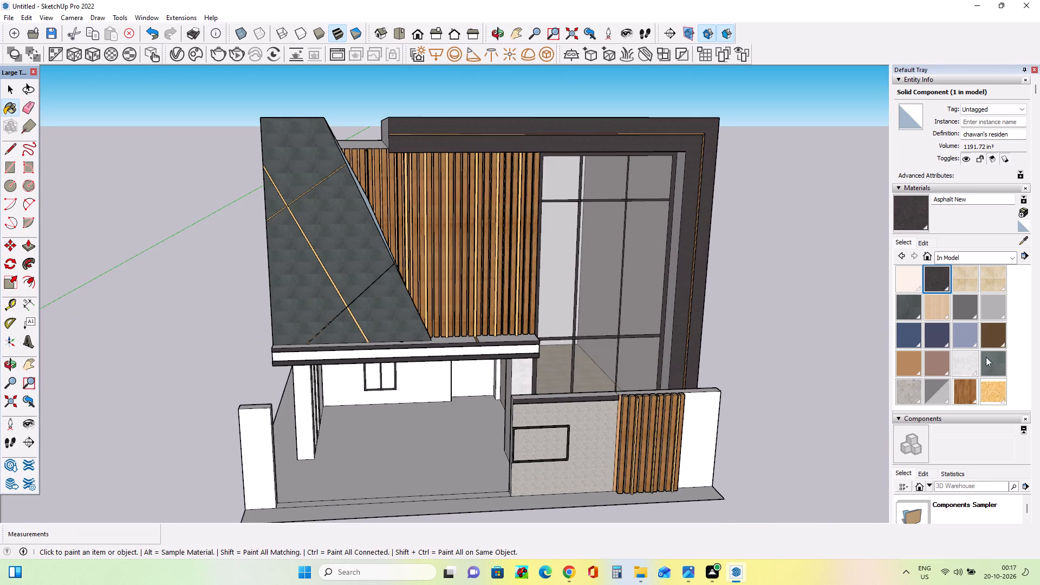
click(960, 391)
click(528, 443)
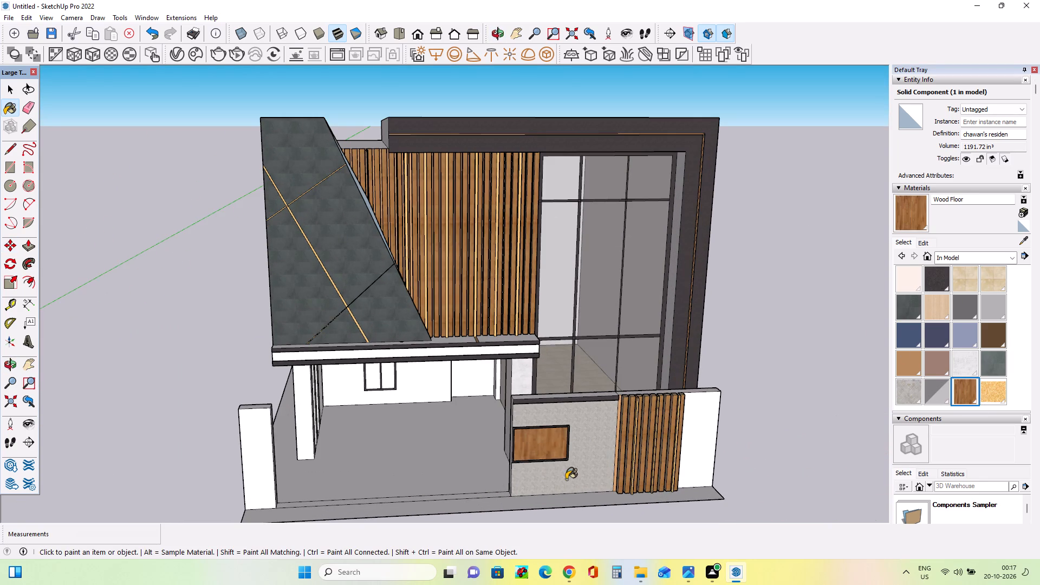
Compare the boundary wall and its nameplate with the finishes shown in the reference photo.
middle_drag(566, 479, 530, 464)
scroll(530, 464, down, 5)
middle_drag(532, 471, 532, 485)
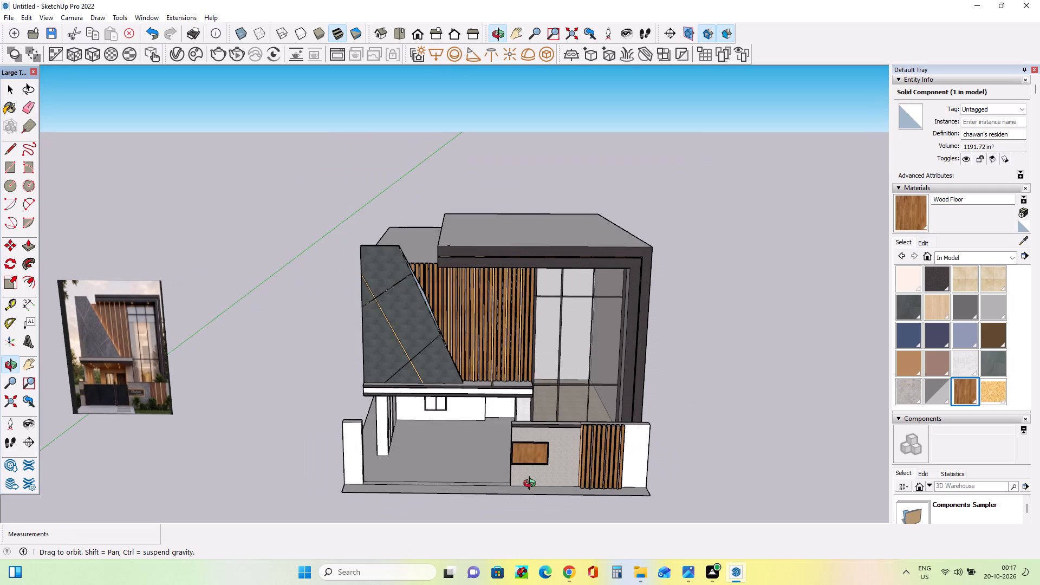
middle_drag(532, 485, 564, 486)
scroll(565, 486, down, 1)
middle_drag(565, 487, 576, 439)
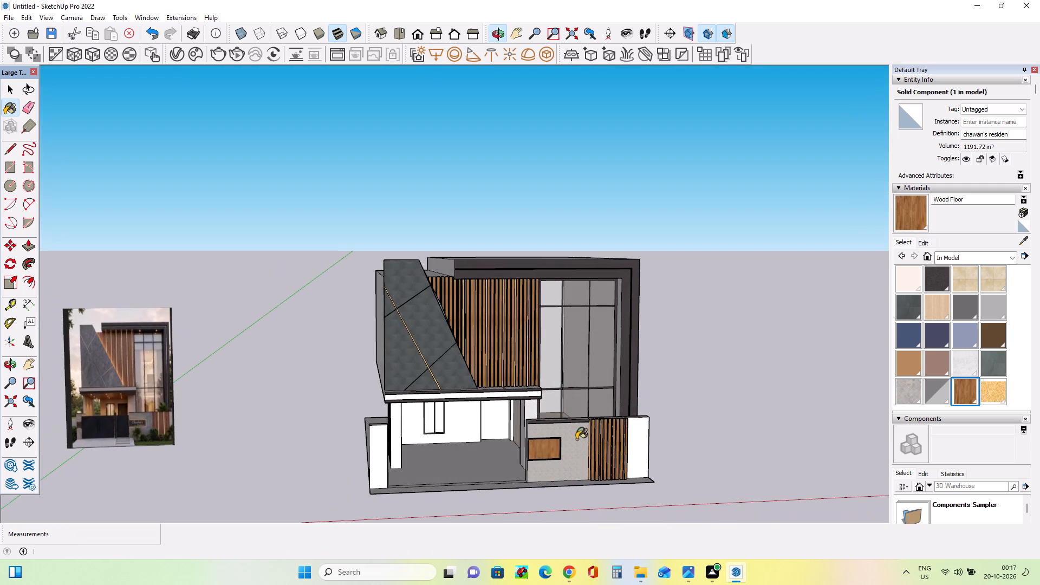
scroll(101, 430, up, 15)
scroll(131, 428, down, 3)
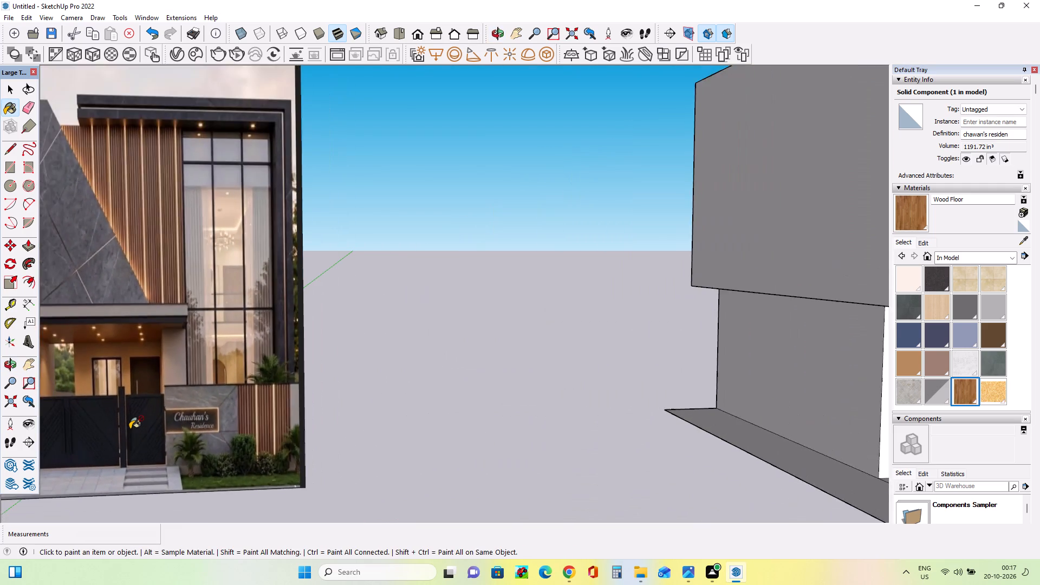
scroll(131, 428, down, 14)
scroll(181, 443, up, 2)
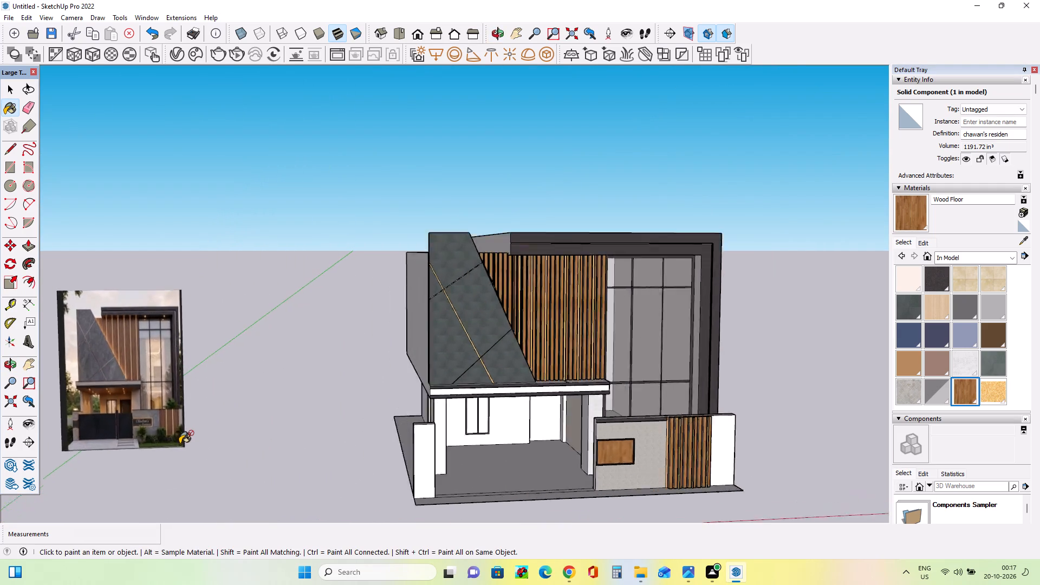
scroll(181, 443, up, 15)
scroll(181, 443, down, 6)
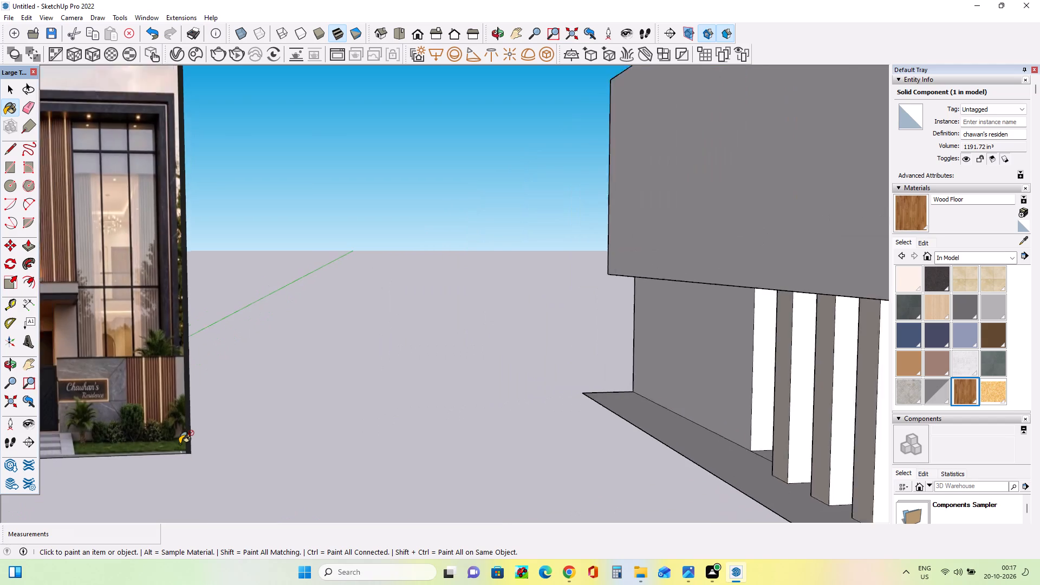
scroll(181, 443, down, 9)
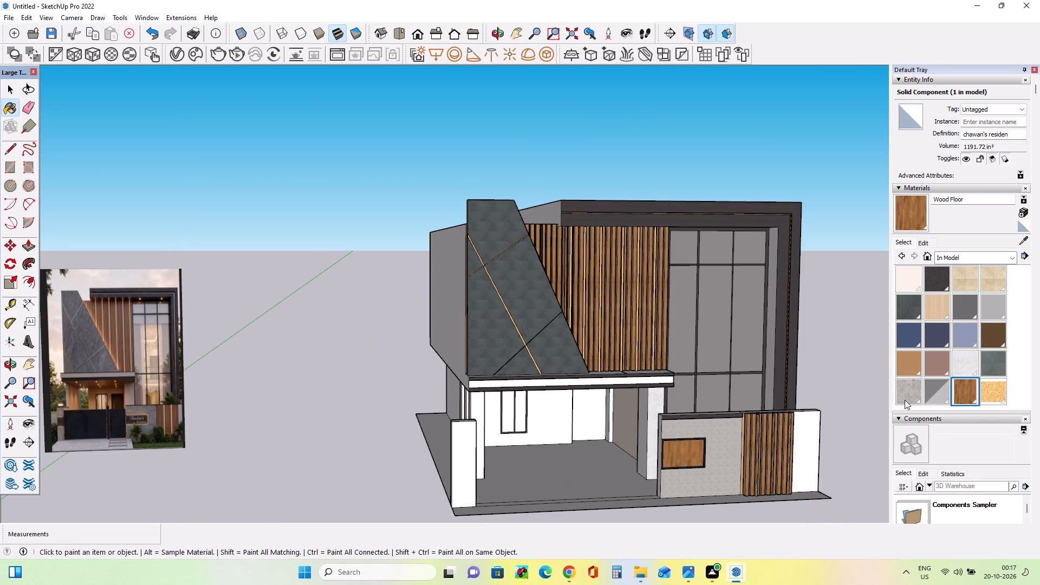
Paint the white end section of the boundary wall, beyond the wooden slats, with Tile Travertine 2 inch.
click(901, 392)
click(810, 444)
Paint both panes of the ground-floor window behind the carport with Translucent Glass Gray.
middle_drag(782, 493, 733, 493)
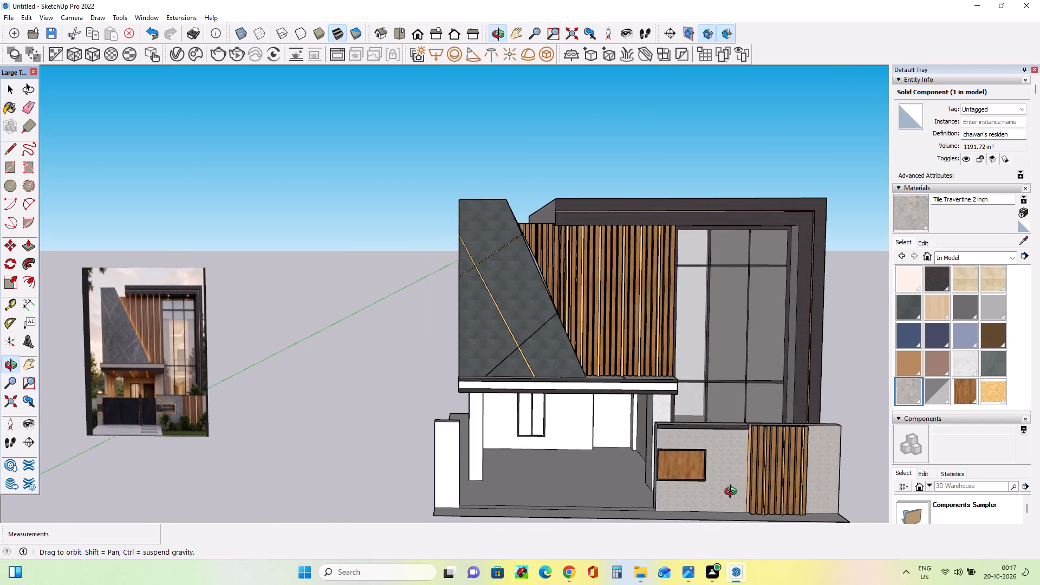
middle_drag(733, 493, 668, 475)
scroll(621, 463, down, 4)
scroll(677, 489, up, 2)
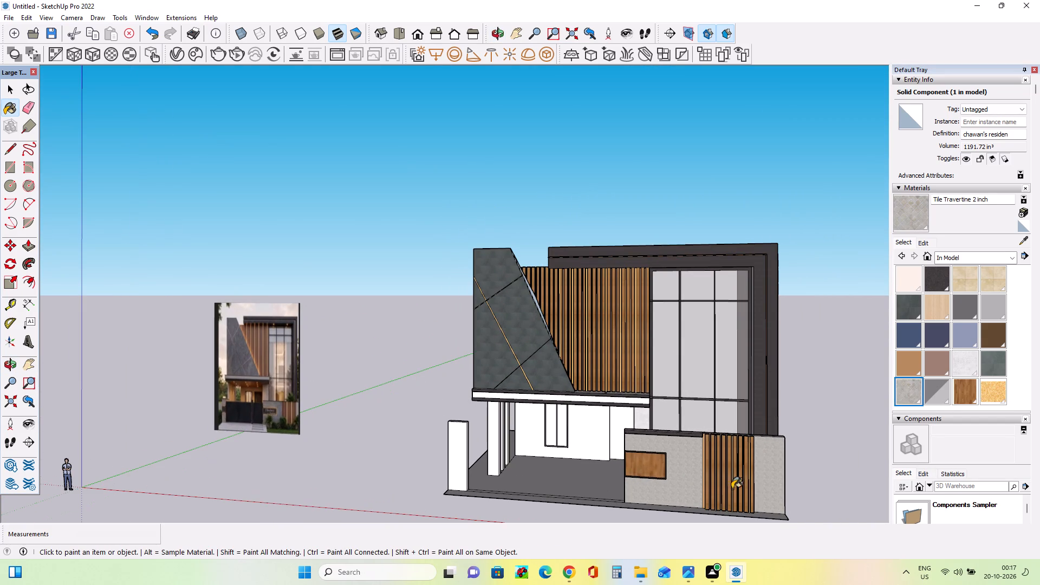
click(937, 387)
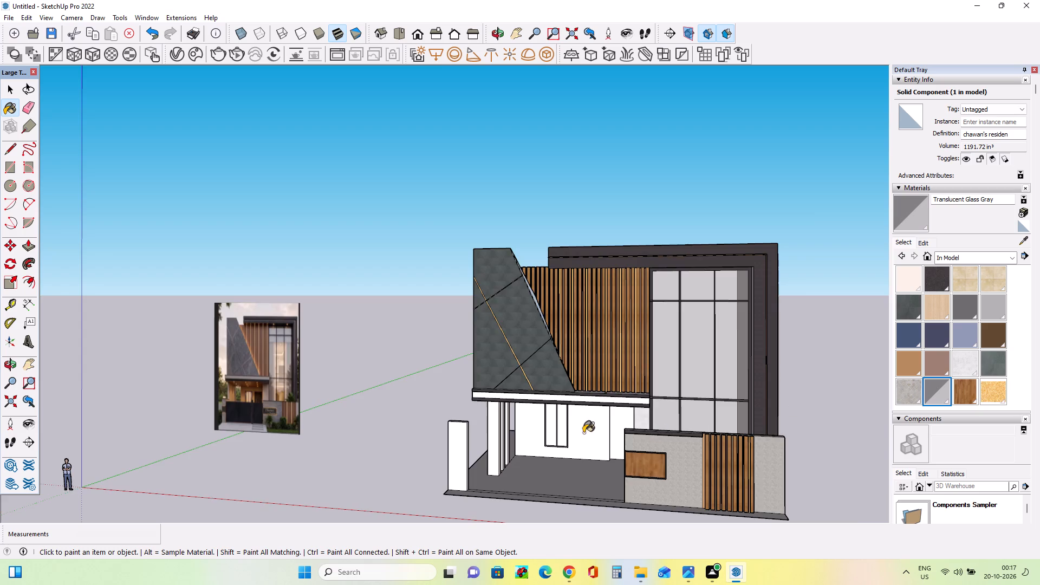
scroll(569, 431, up, 8)
click(565, 430)
click(543, 422)
Examine the whole front facade of the house alongside the reference photo.
scroll(538, 438, down, 2)
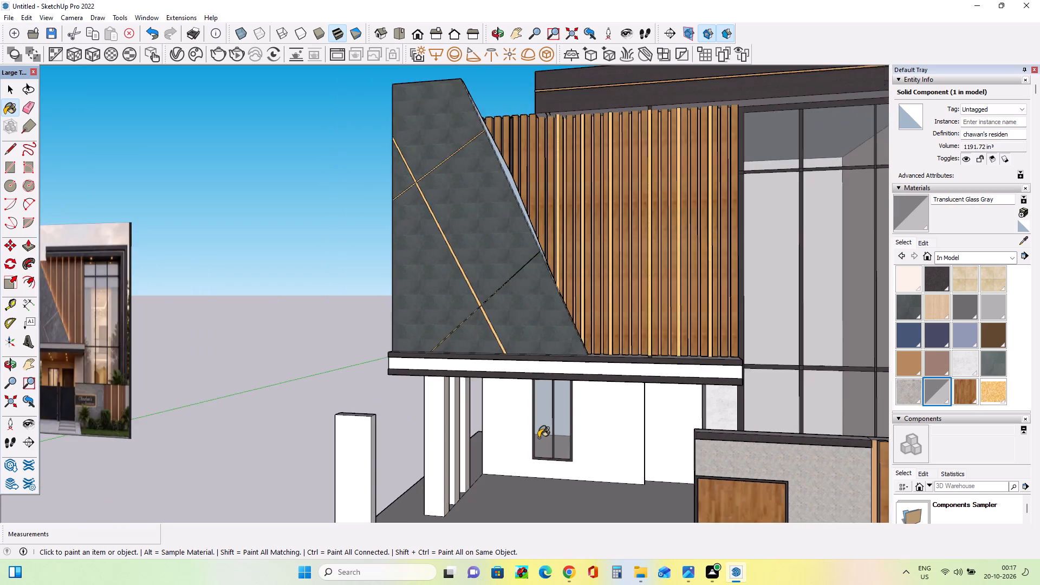
scroll(538, 438, down, 8)
middle_drag(617, 480, 697, 497)
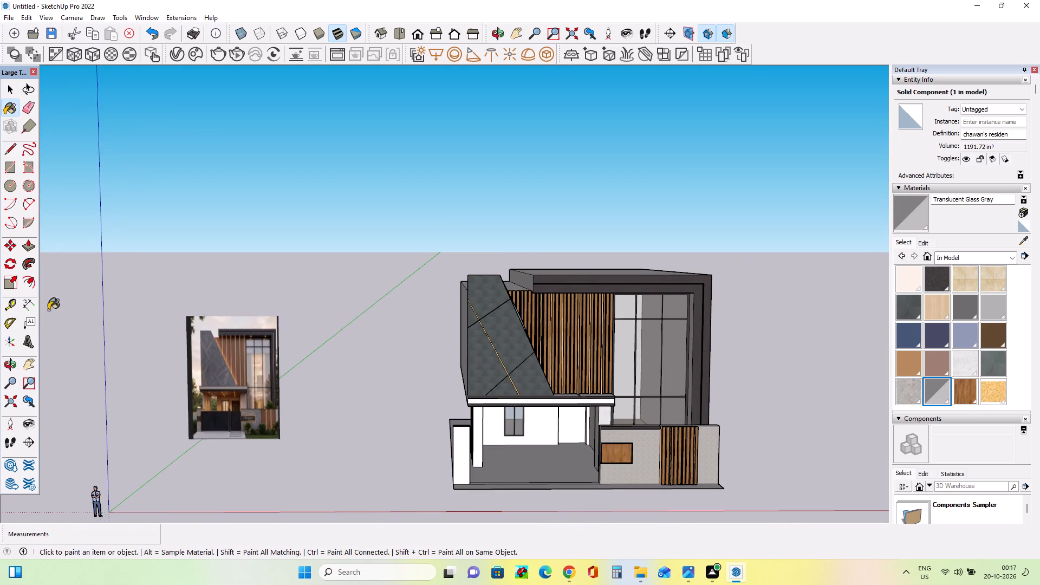
click(29, 370)
drag(331, 370, 259, 328)
scroll(464, 354, up, 3)
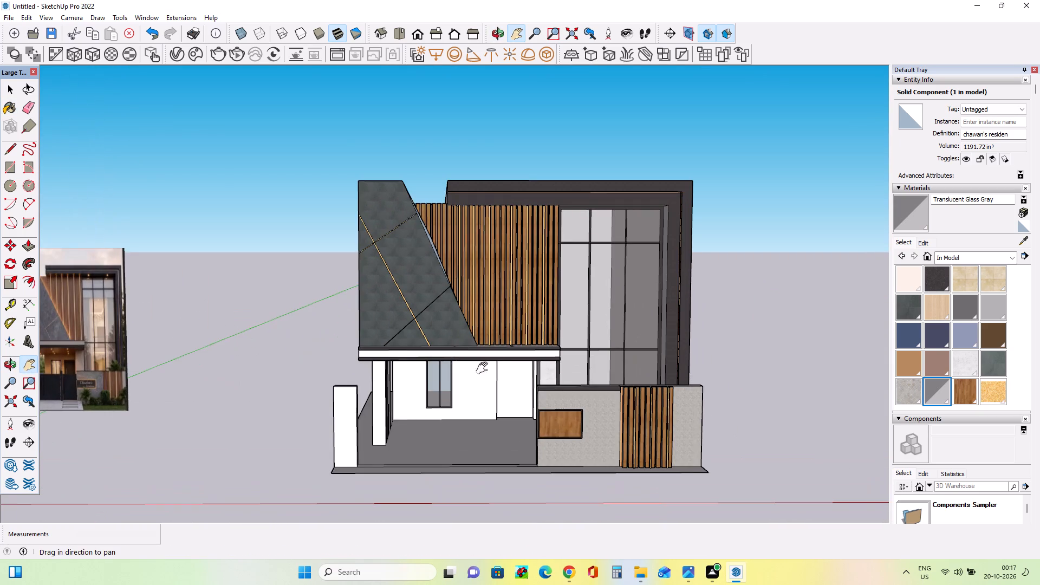
middle_drag(514, 386, 497, 399)
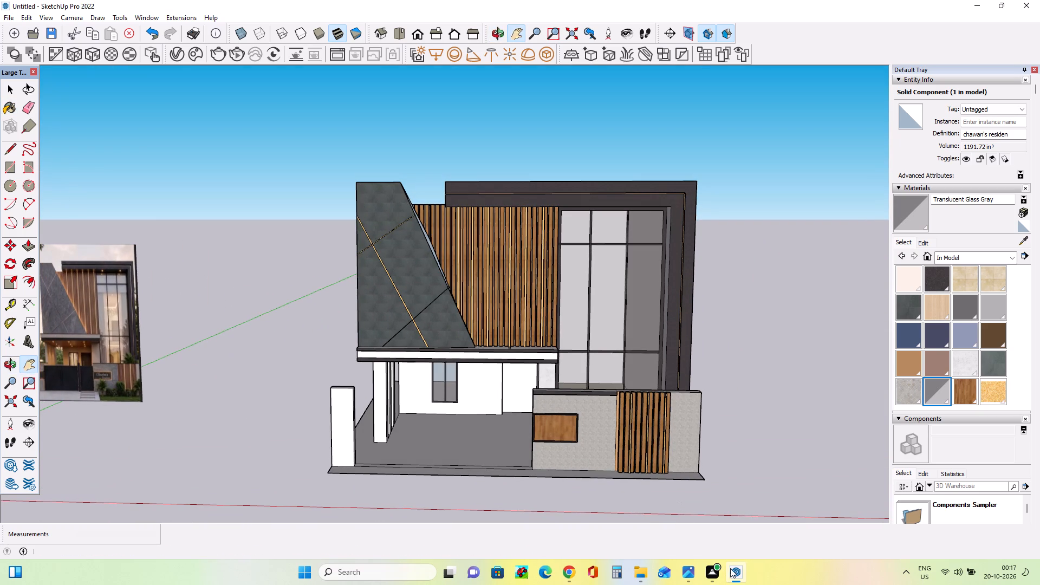
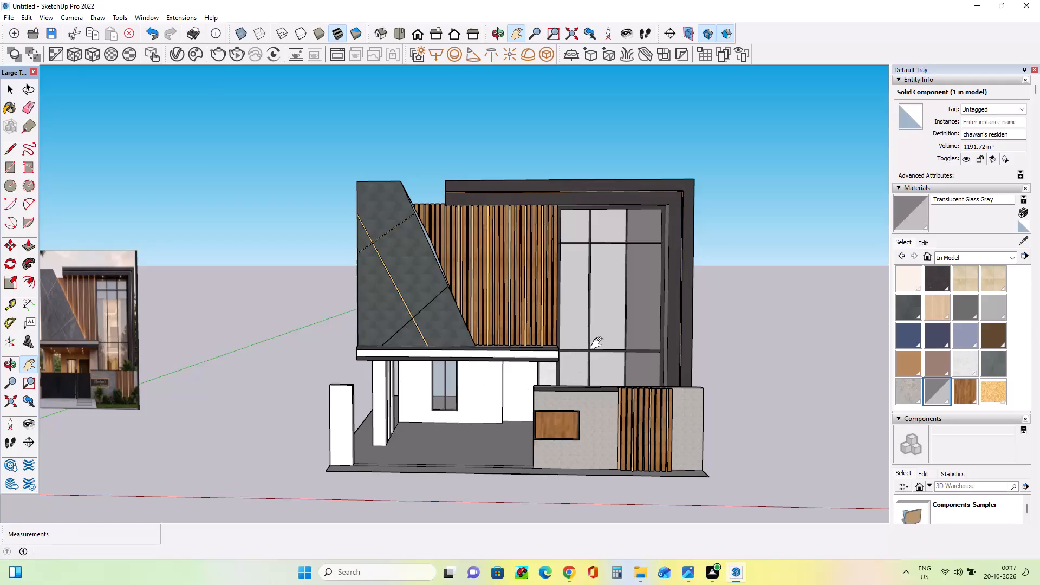
Switch to Chrome and search the 3D Warehouse models for "curtain".
middle_drag(614, 331, 614, 341)
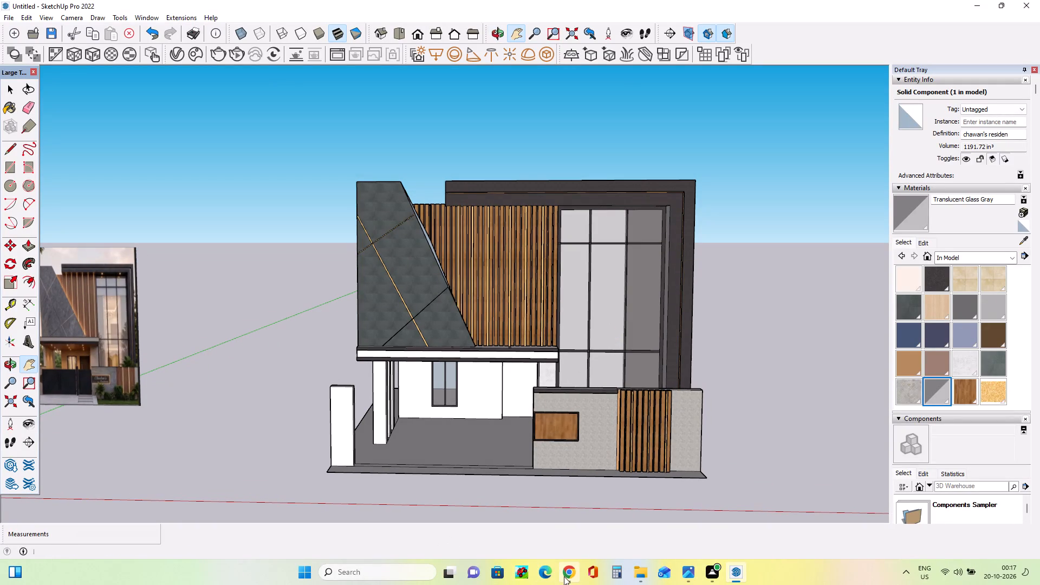
click(564, 574)
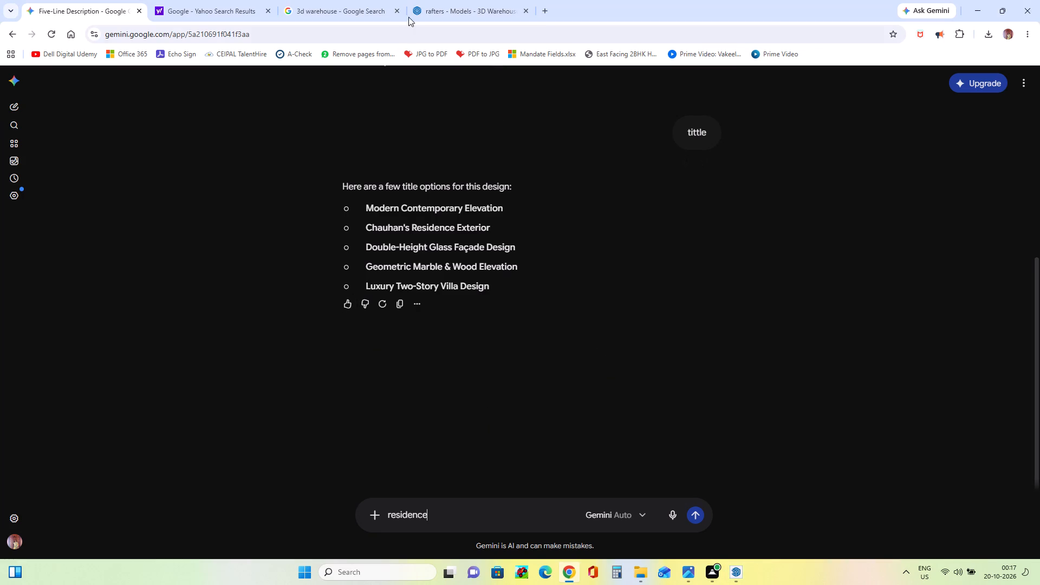
click(425, 5)
click(335, 7)
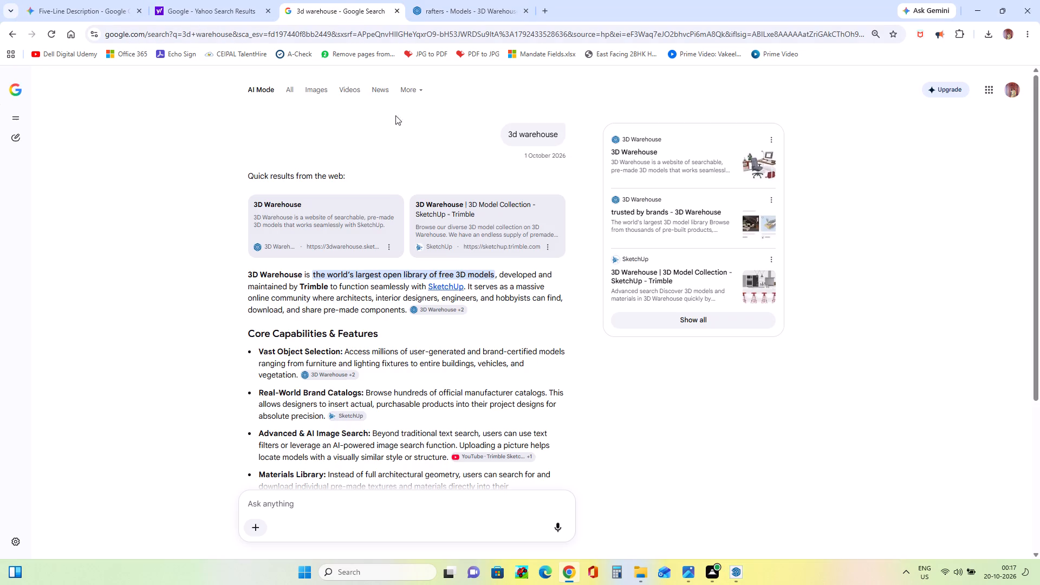
click(443, 6)
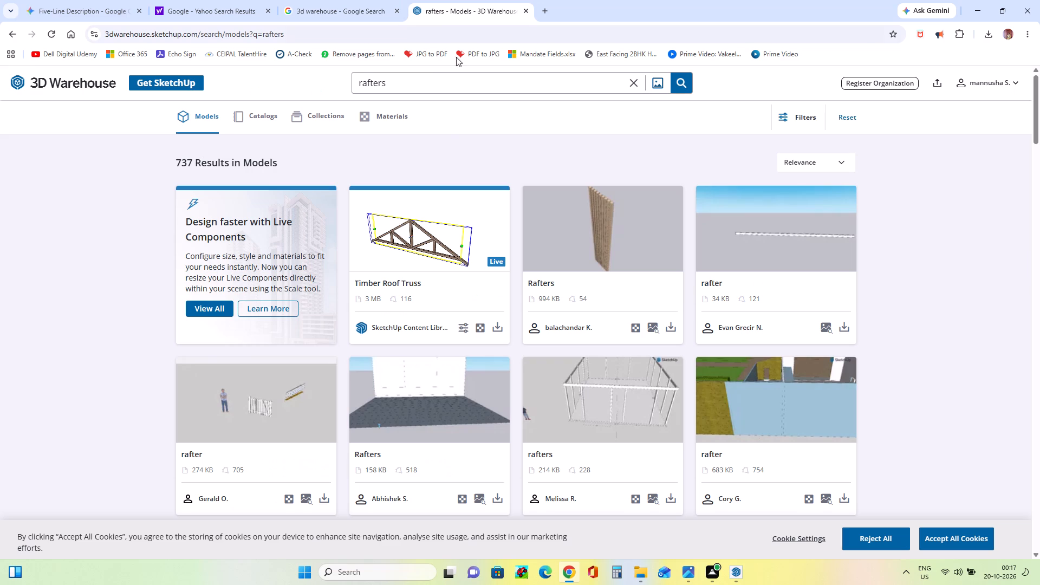
click(427, 71)
click(425, 80)
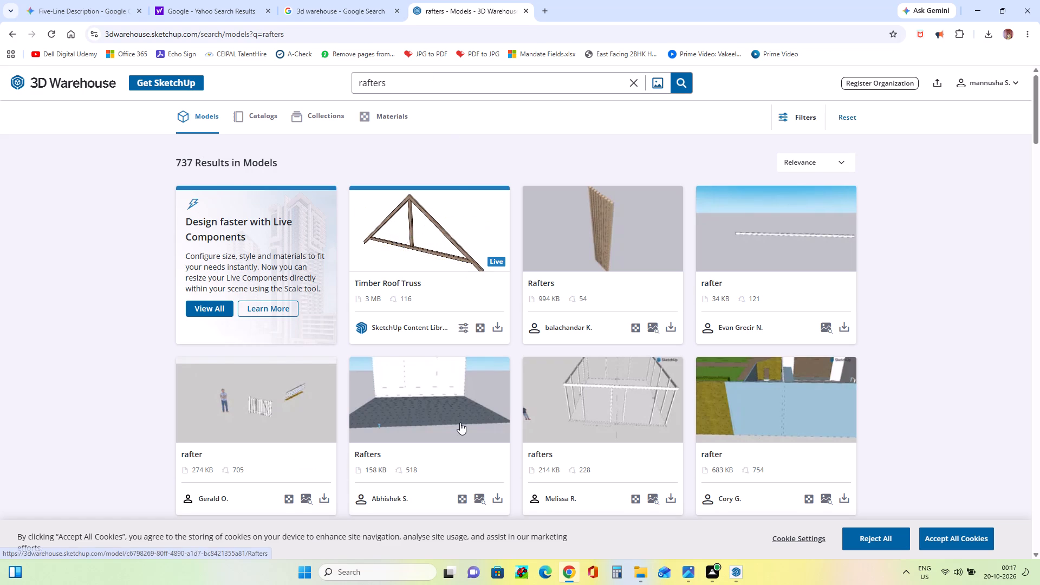
key(BackSpace)
key(BackSpace)
key(BackSpace)
key(BackSpace)
key(BackSpace)
key(BackSpace)
key(BackSpace)
key(BackSpace)
key(BackSpace)
key(BackSpace)
key(BackSpace)
key(BackSpace)
key(BackSpace)
key(BackSpace)
key(c)
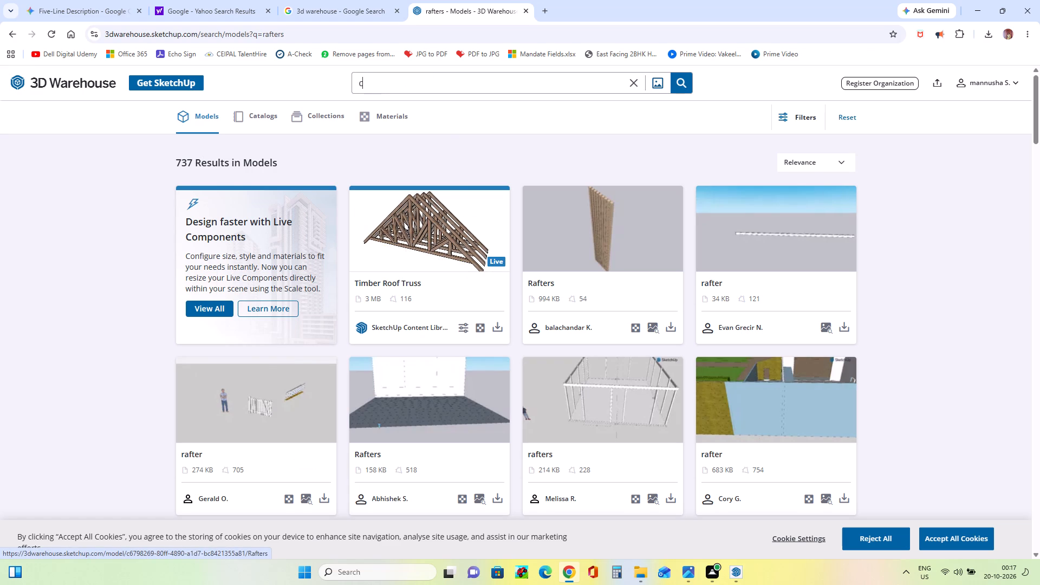
text(urtain)
key(Return)
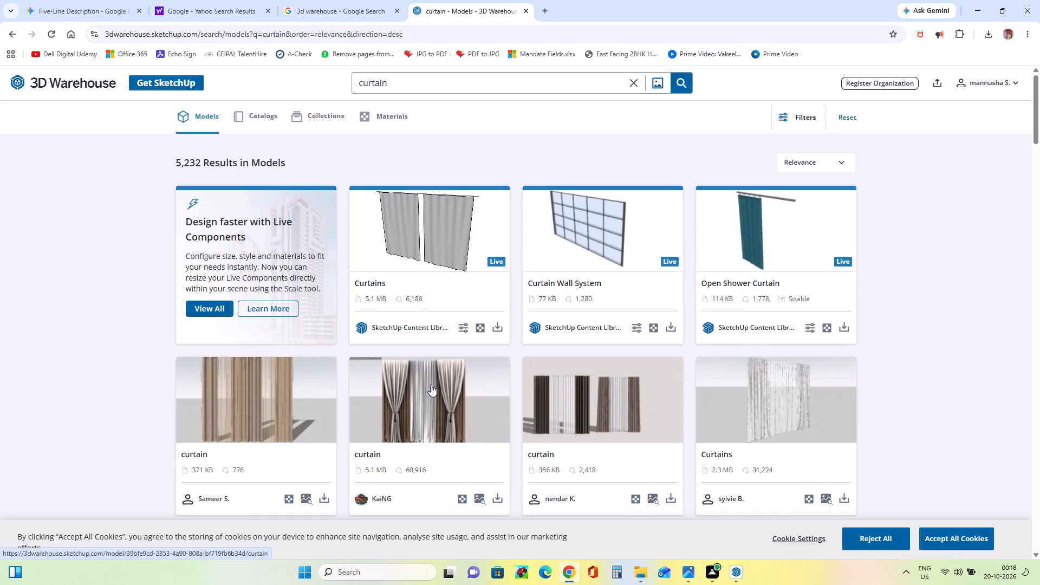
Find the adjustable retro Curtain model with two sheer panels on a metal rod and download it as a SketchUp file.
scroll(431, 385, down, 3)
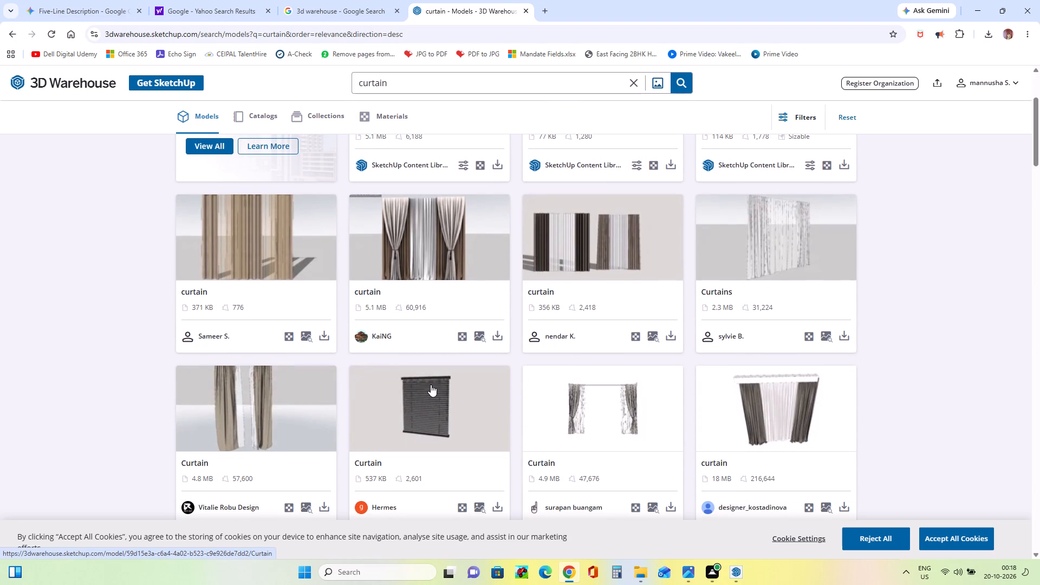
scroll(431, 385, down, 7)
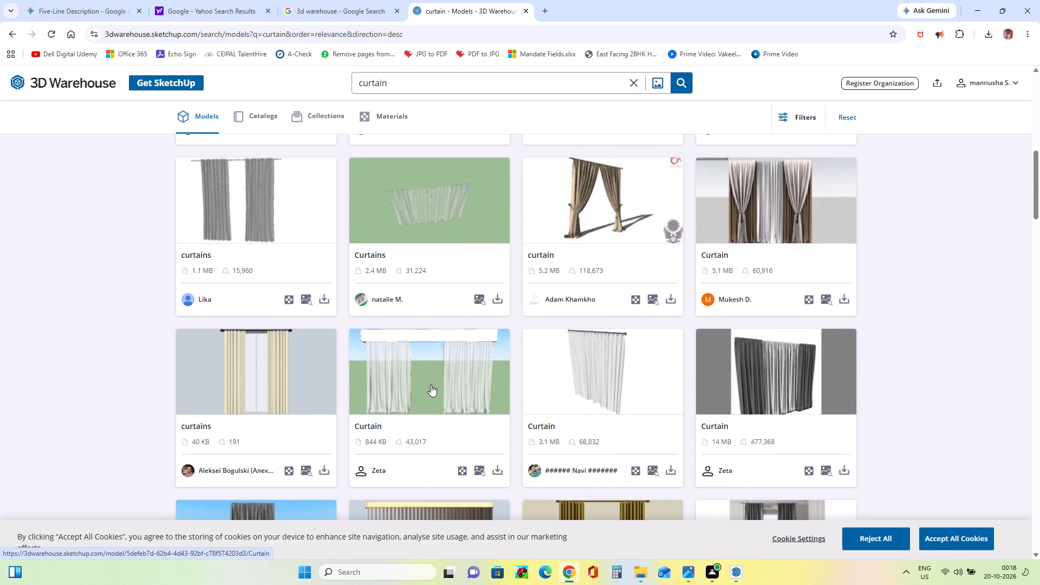
scroll(431, 385, down, 6)
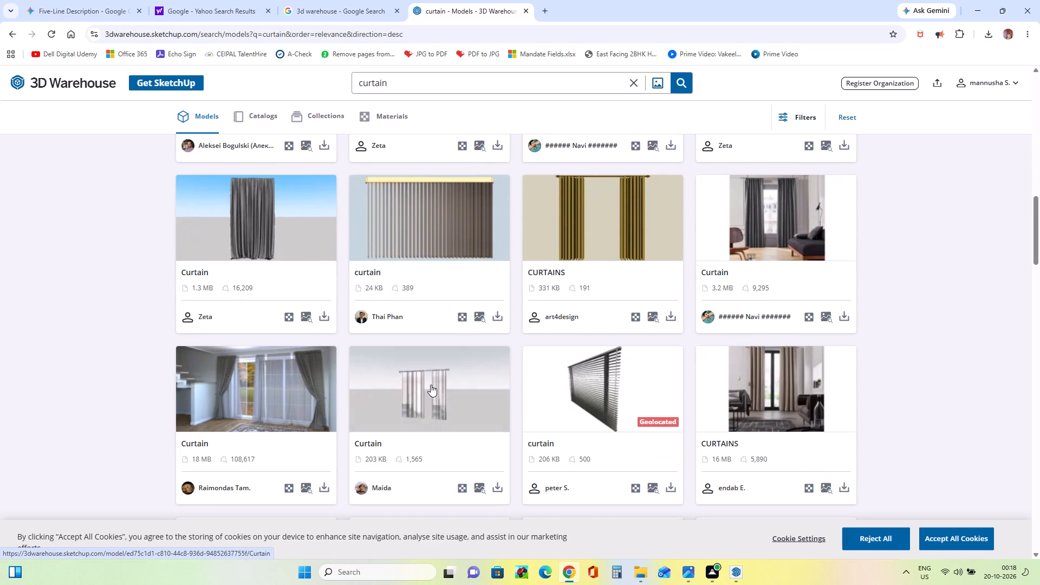
scroll(410, 406, up, 2)
click(436, 499)
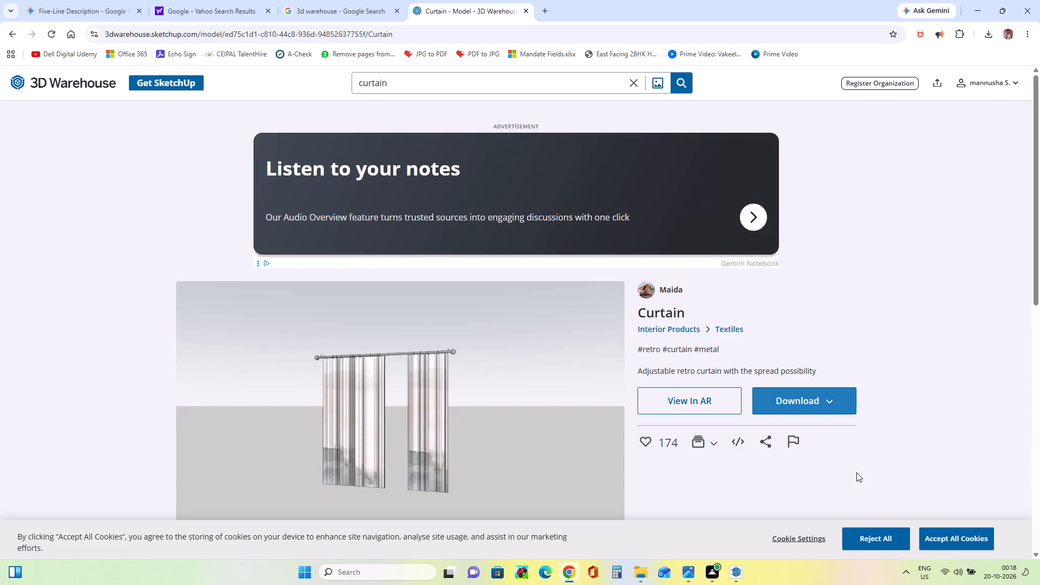
click(787, 405)
click(802, 430)
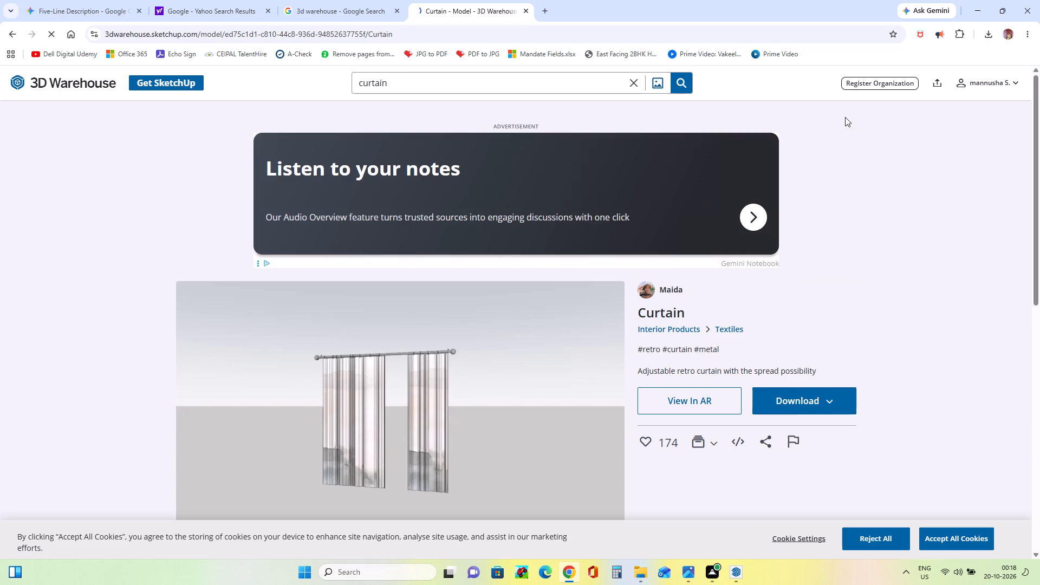
Search the 3D Warehouse models for "gate".
click(427, 84)
key(BackSpace)
key(BackSpace)
key(BackSpace)
key(BackSpace)
key(BackSpace)
key(BackSpace)
key(BackSpace)
key(BackSpace)
key(BackSpace)
key(BackSpace)
key(BackSpace)
key(BackSpace)
key(BackSpace)
key(BackSpace)
key(BackSpace)
key(BackSpace)
text(gate)
key(Return)
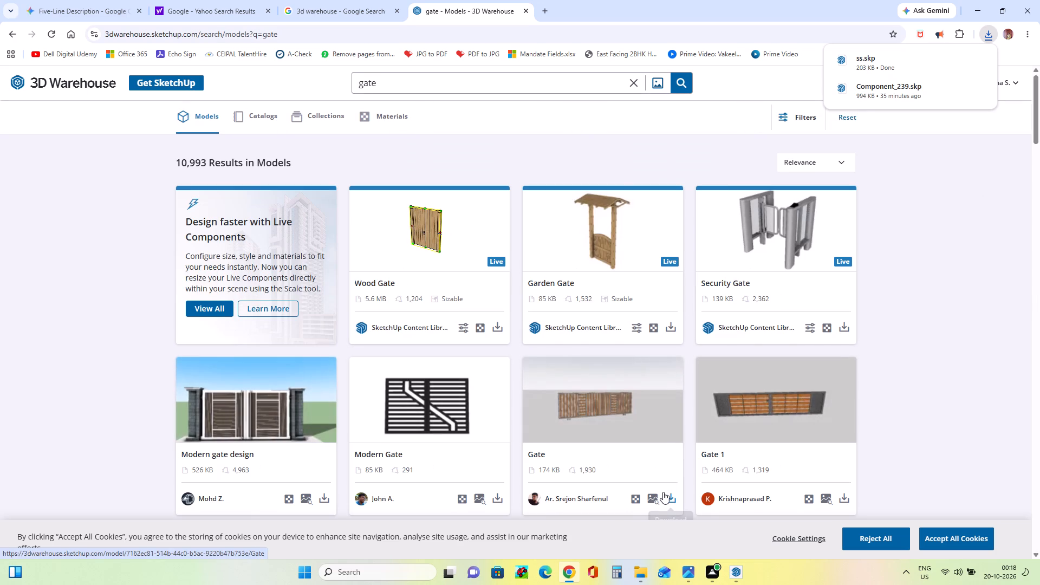
Browse the gate models, and examine the gate design in the reference facade image in SketchUp for comparison.
scroll(663, 492, down, 6)
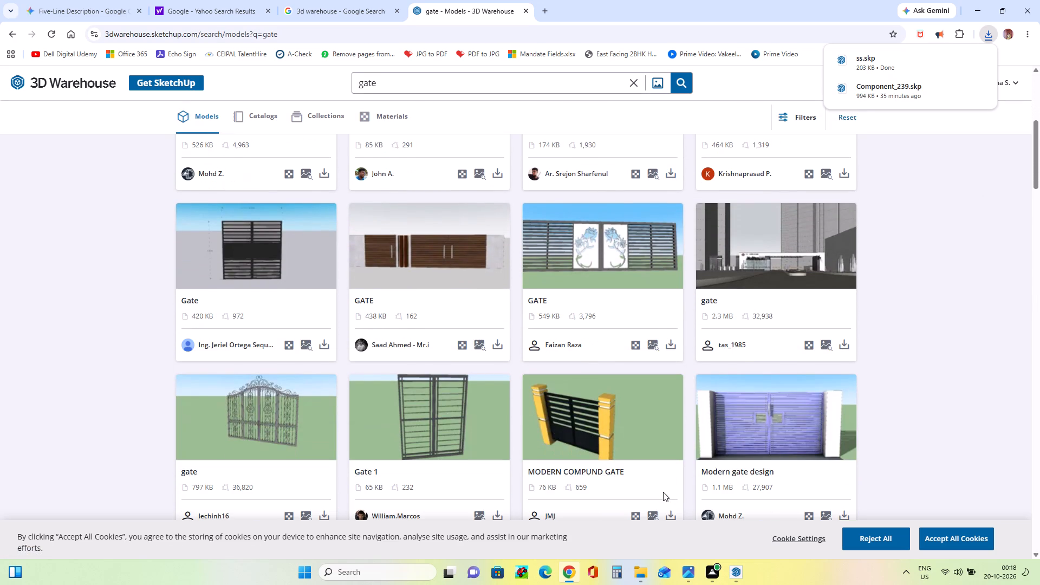
scroll(663, 492, down, 3)
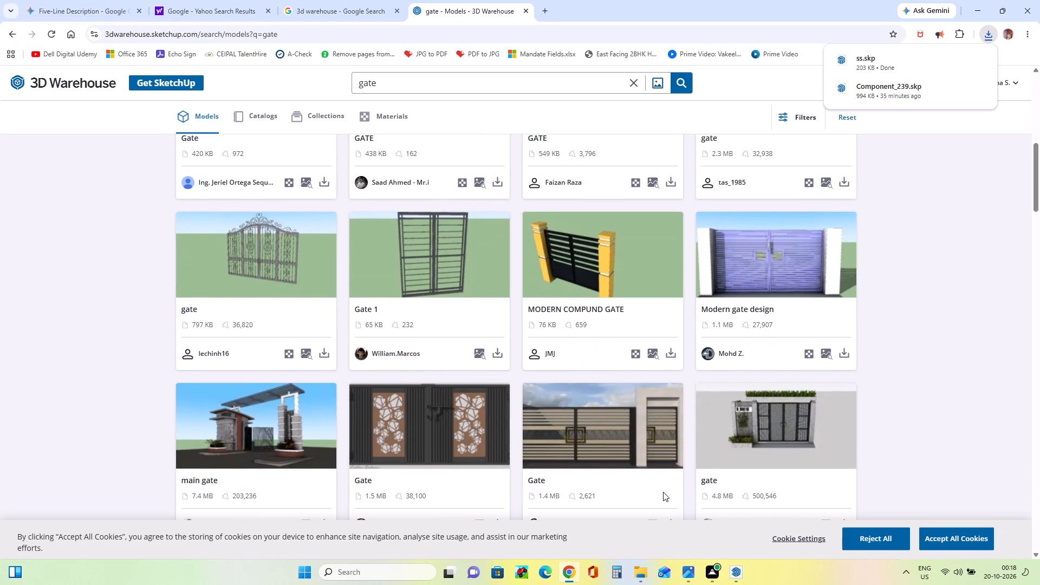
scroll(663, 492, down, 4)
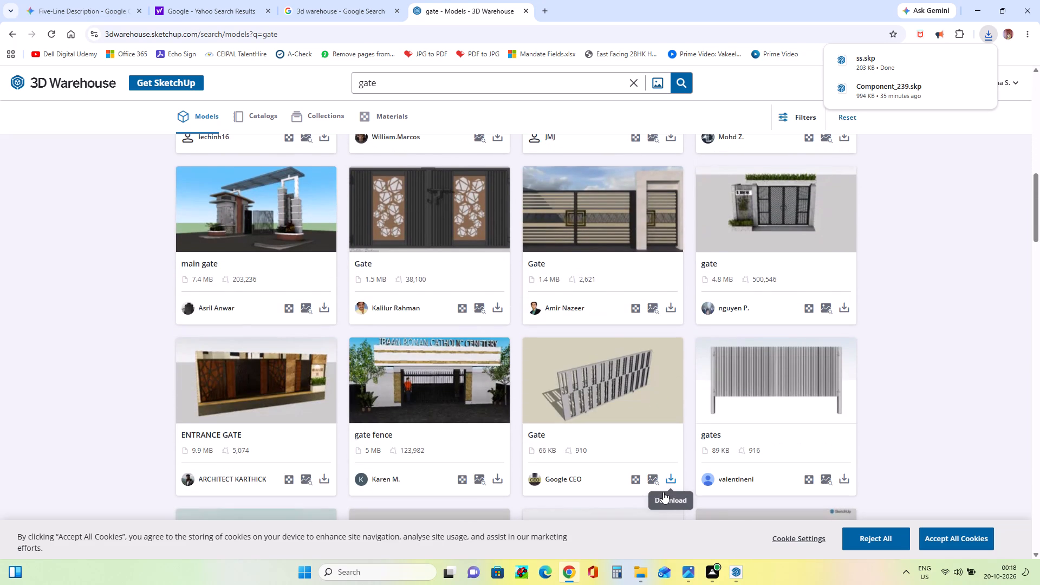
scroll(663, 492, down, 10)
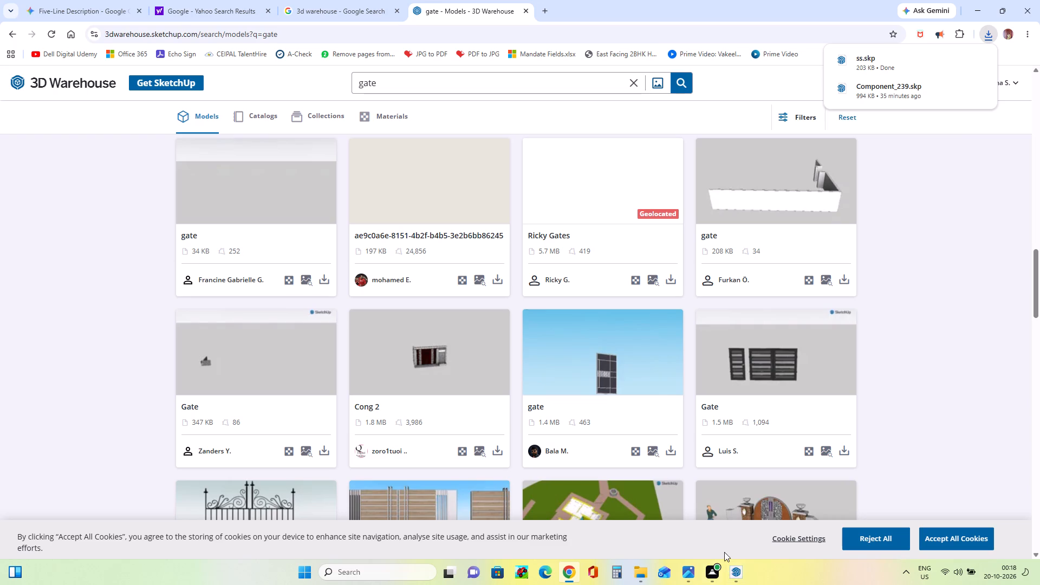
click(742, 573)
scroll(83, 375, up, 8)
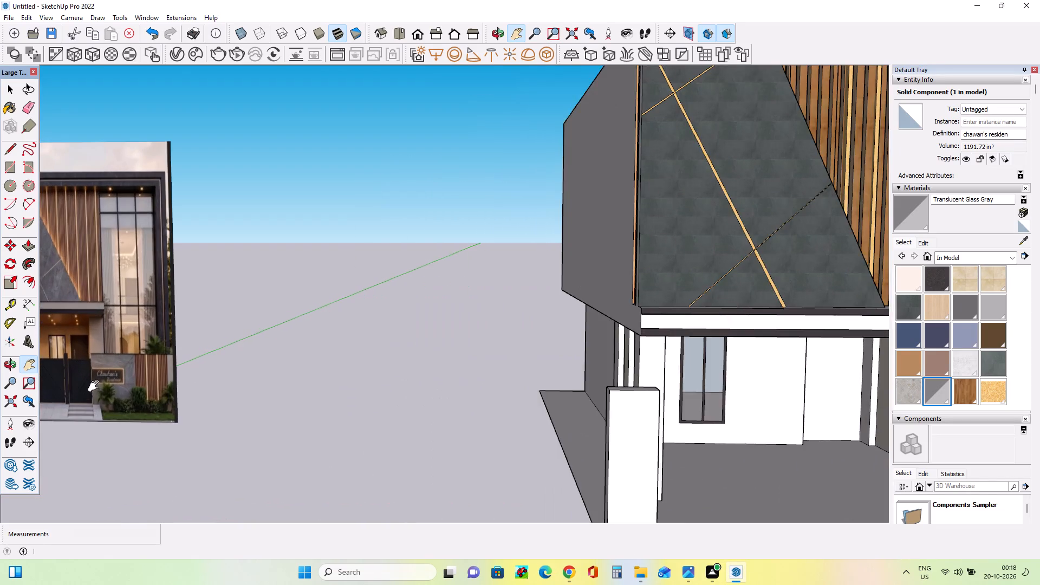
drag(105, 386, 276, 389)
scroll(209, 386, up, 12)
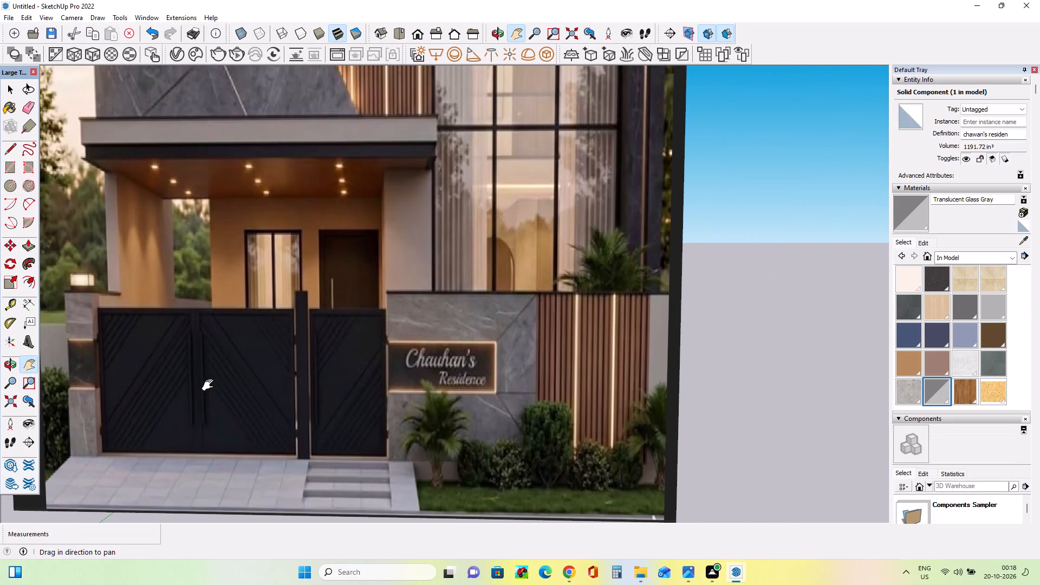
scroll(210, 385, down, 4)
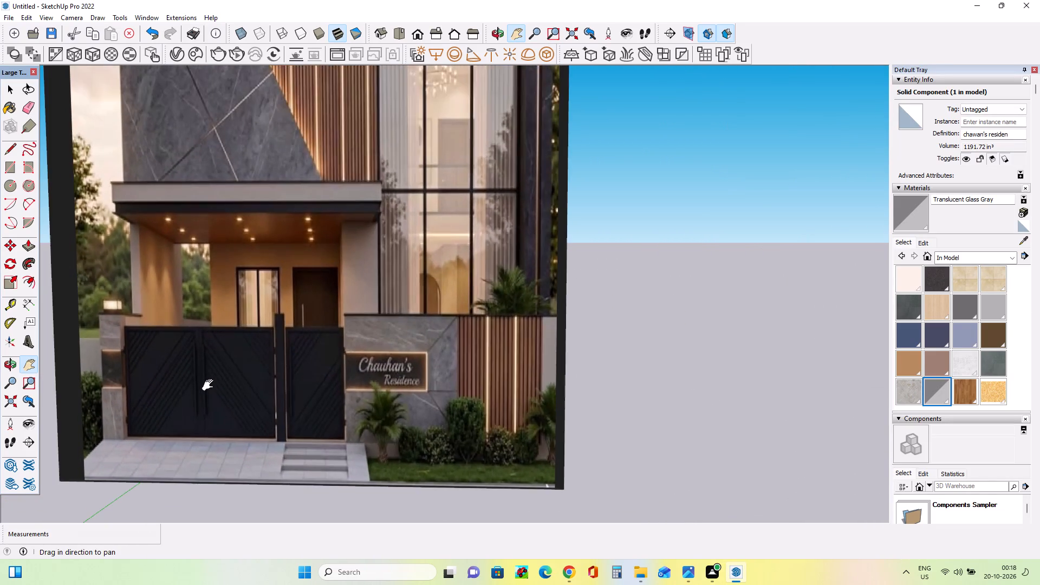
scroll(210, 385, down, 18)
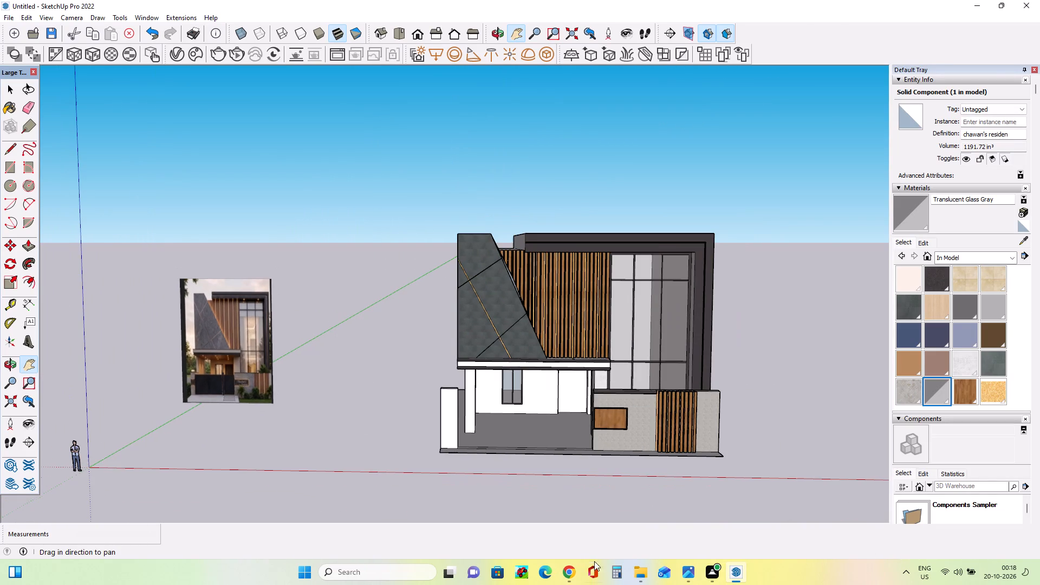
Back in Chrome, download the 1.5 MB Gate model with three dark slatted panels as a SketchUp file.
click(567, 571)
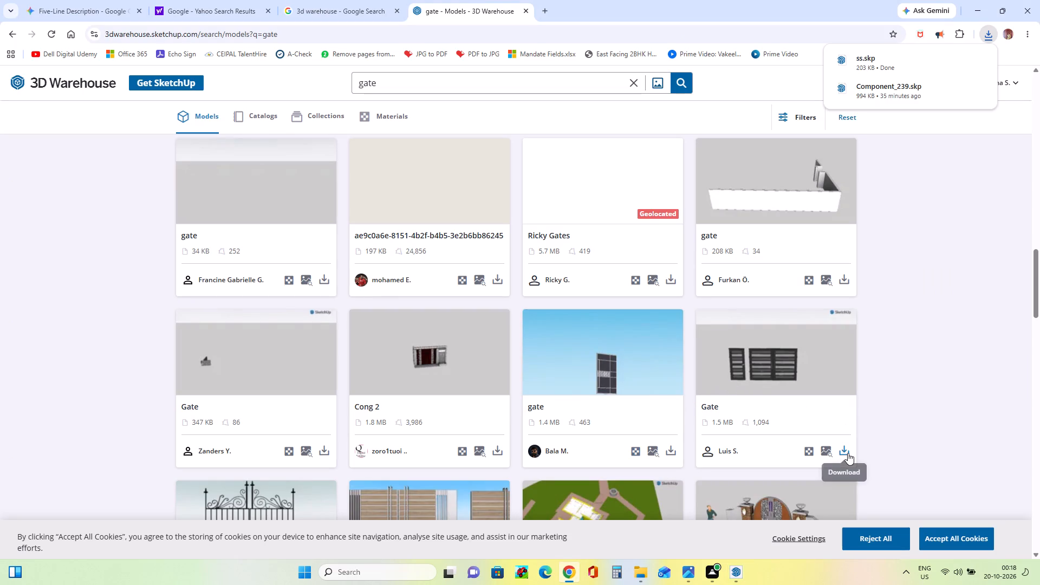
click(848, 451)
click(859, 474)
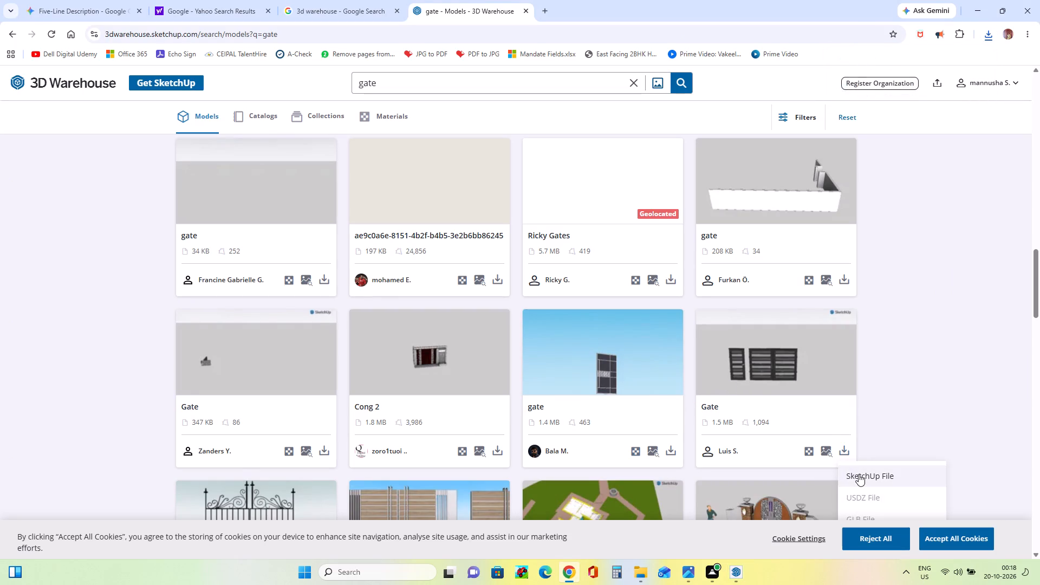
Find the black roller blinds_170_gate model among the gate results and download it as a SketchUp file.
scroll(633, 393, down, 7)
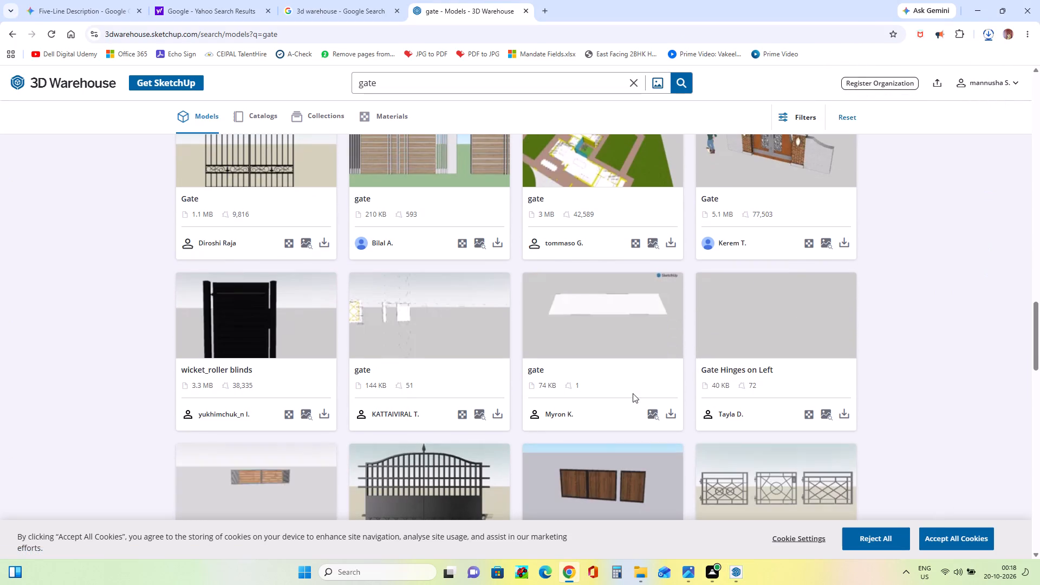
scroll(633, 393, down, 2)
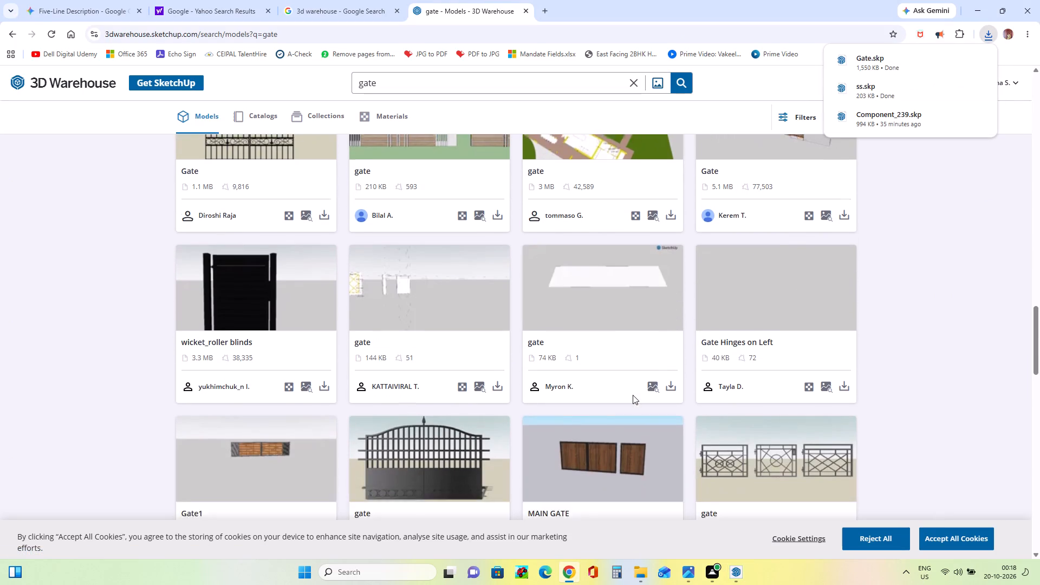
scroll(633, 395, down, 6)
scroll(633, 395, up, 1)
scroll(633, 387, down, 3)
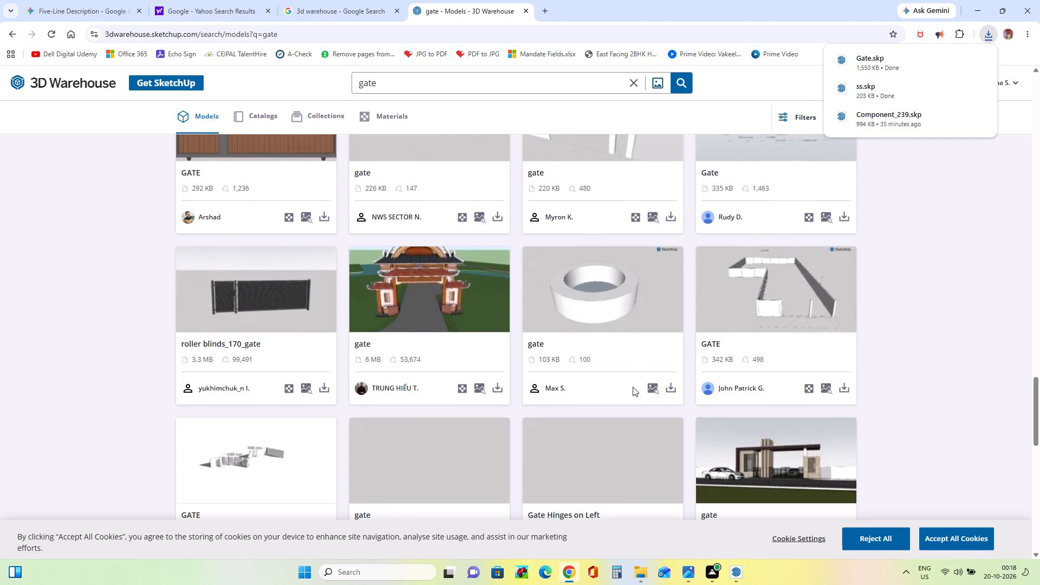
scroll(633, 387, down, 3)
scroll(633, 387, up, 2)
click(240, 241)
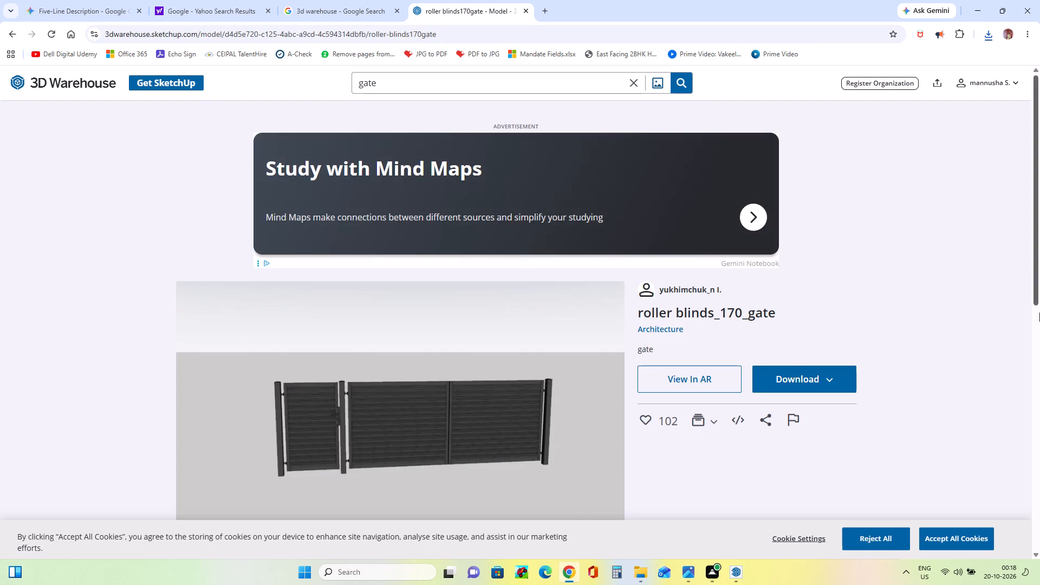
click(816, 385)
click(834, 406)
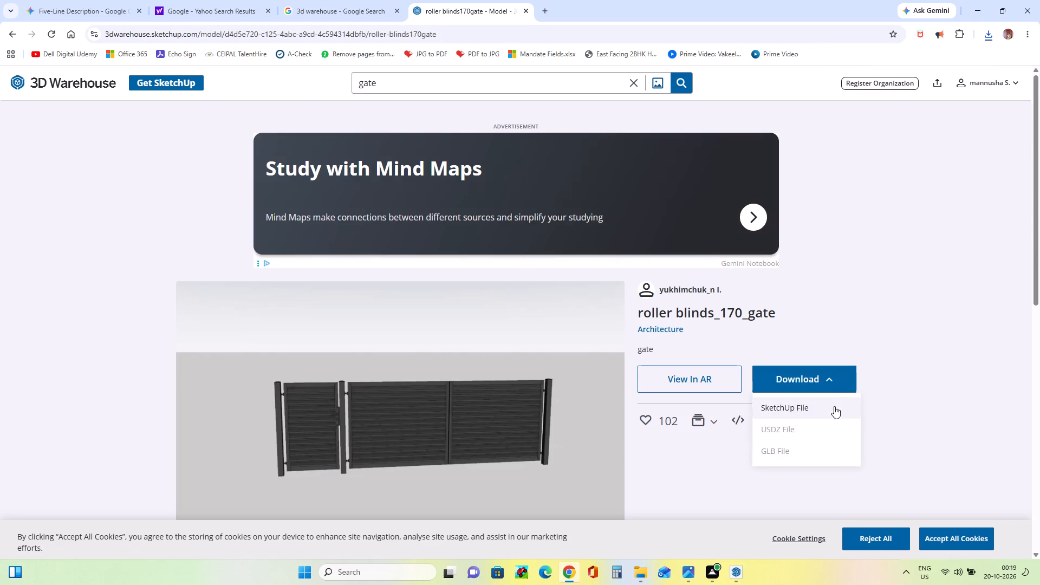
Return to SketchUp and import the downloaded 170_fin_black_gate file into the house model.
click(969, 2)
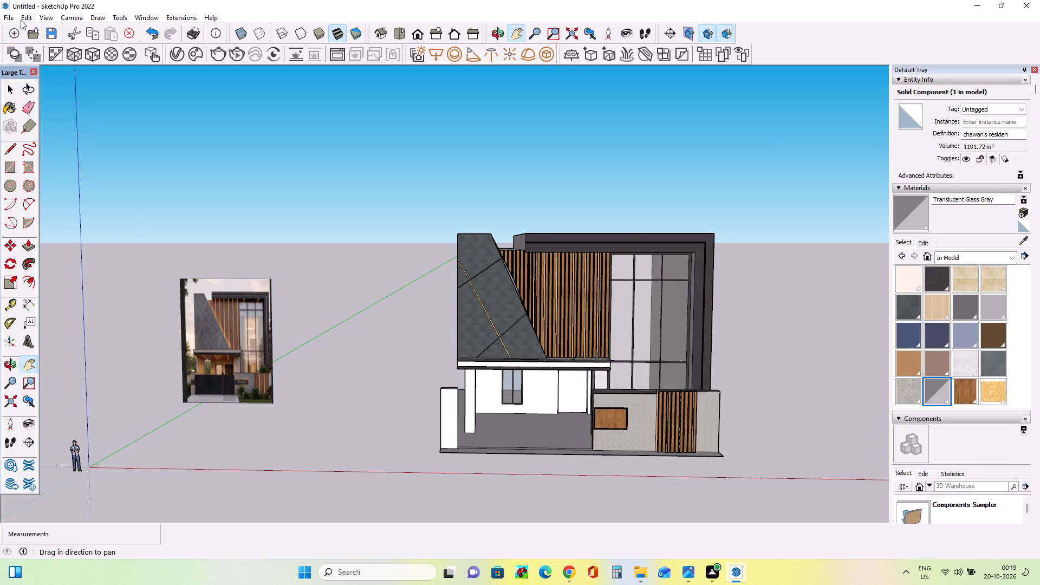
click(7, 15)
click(34, 204)
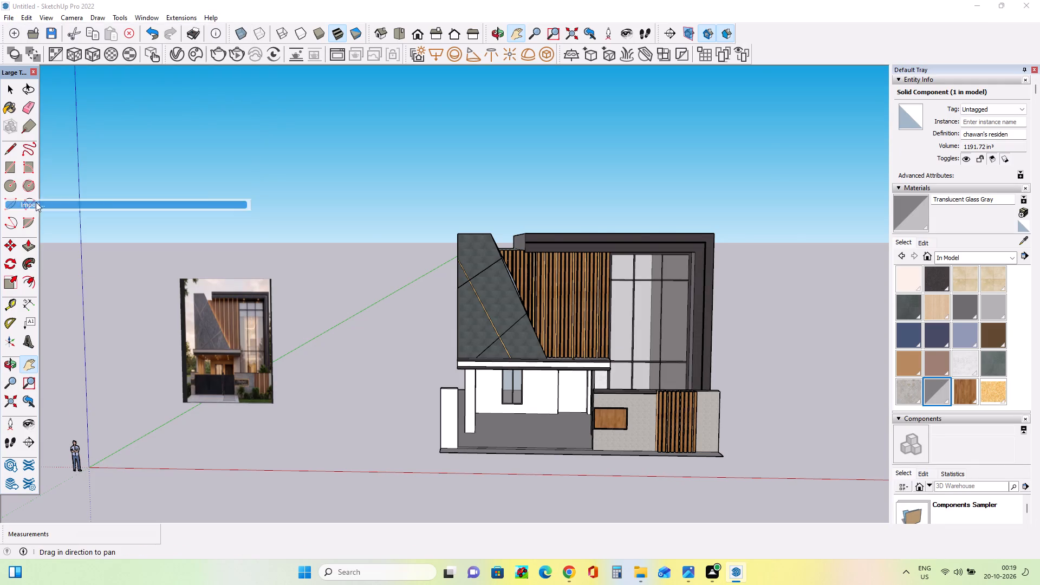
click(479, 240)
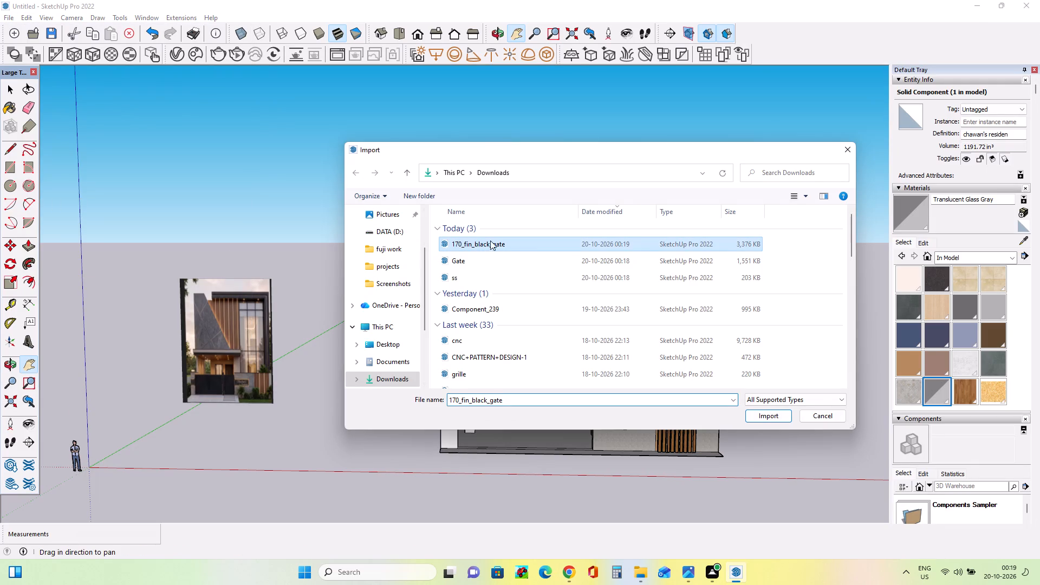
click(758, 414)
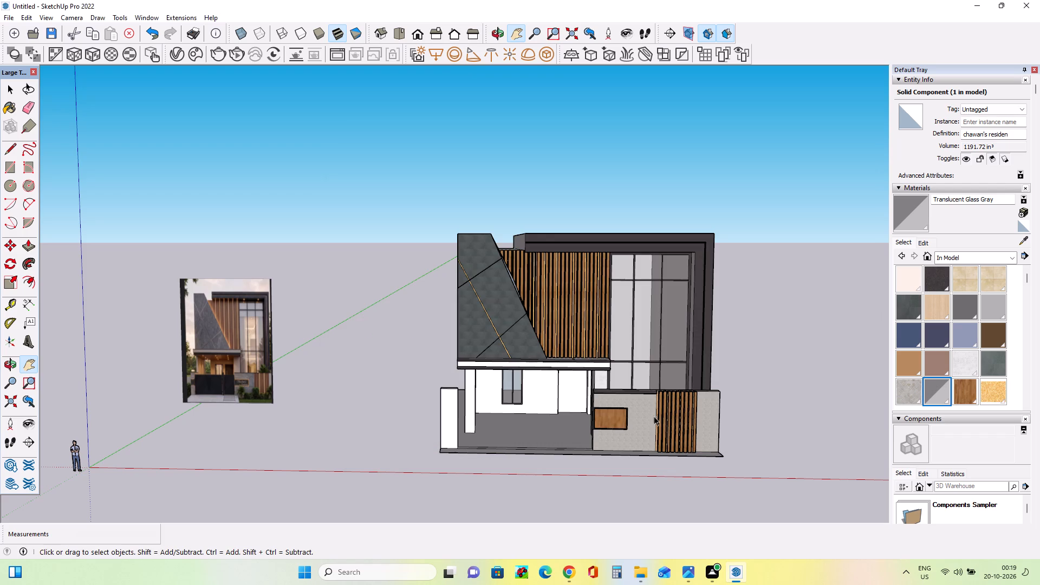
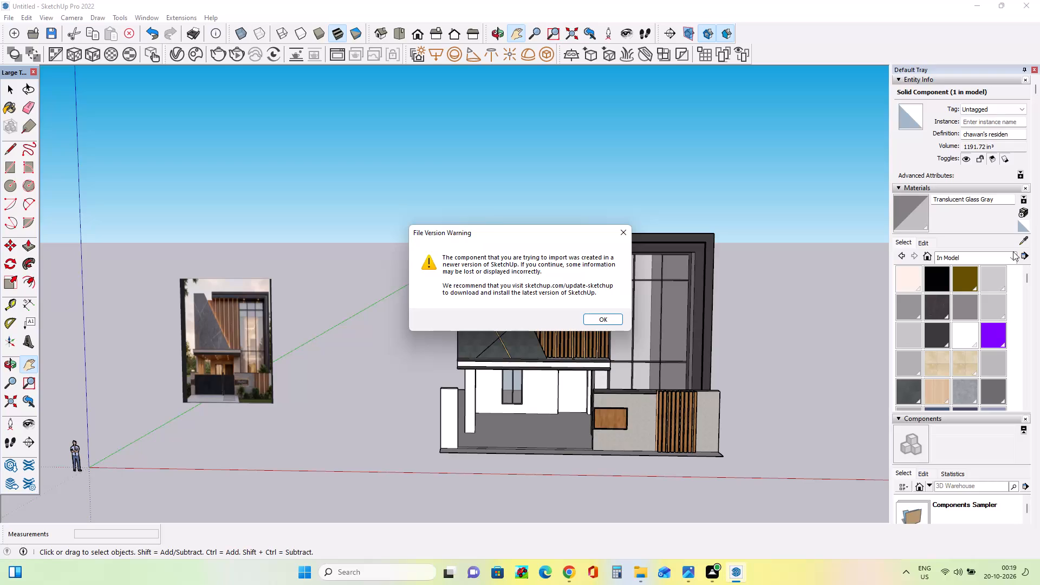
Place the imported black gate at the front base of the white gate pillar.
click(608, 324)
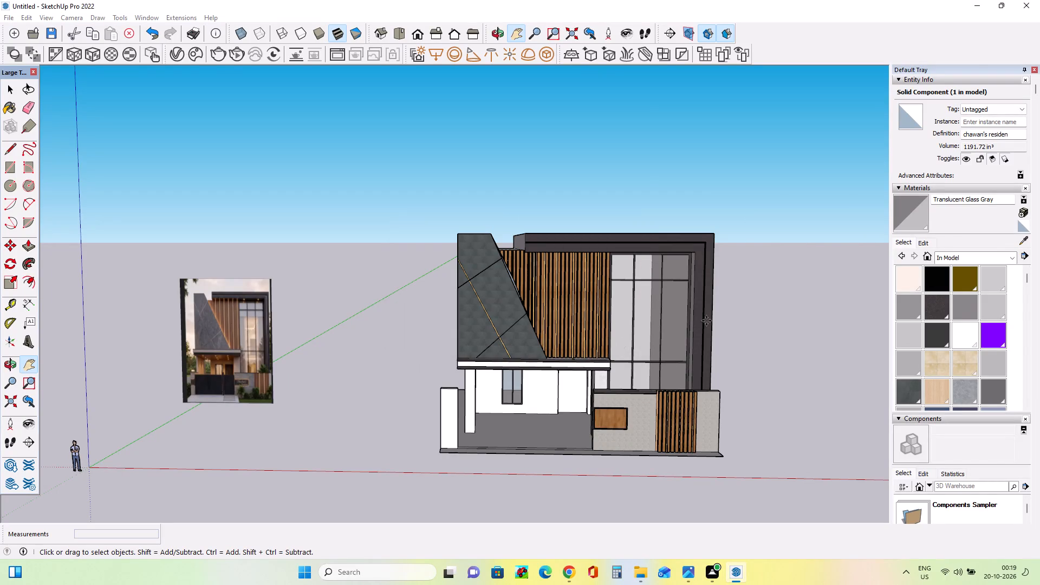
click(461, 443)
Scale the black gate by about 1.67 in width and 2.00 in height to fill the opening up to the boundary wall.
scroll(481, 441, up, 12)
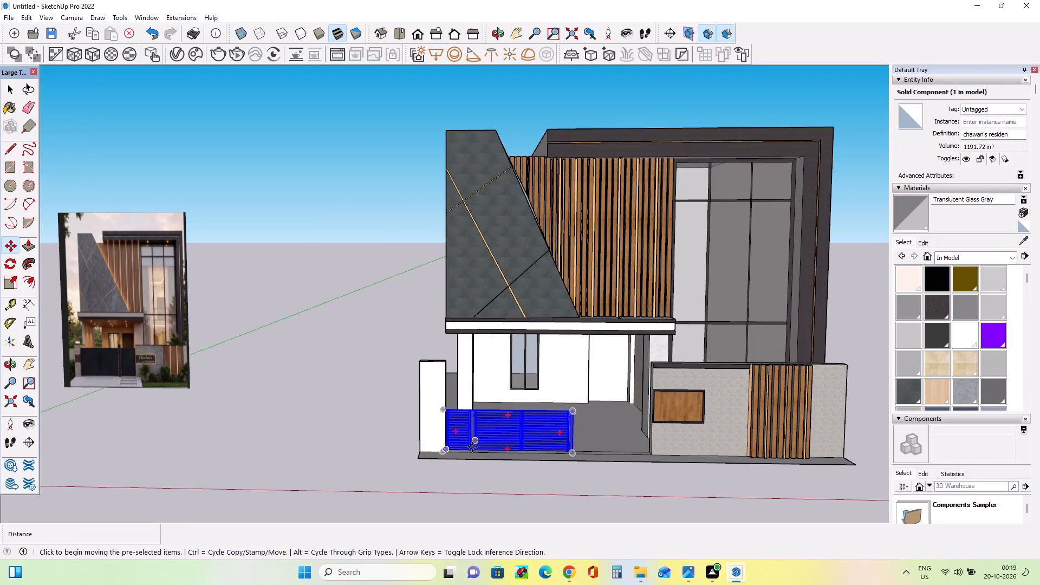
scroll(472, 458, up, 10)
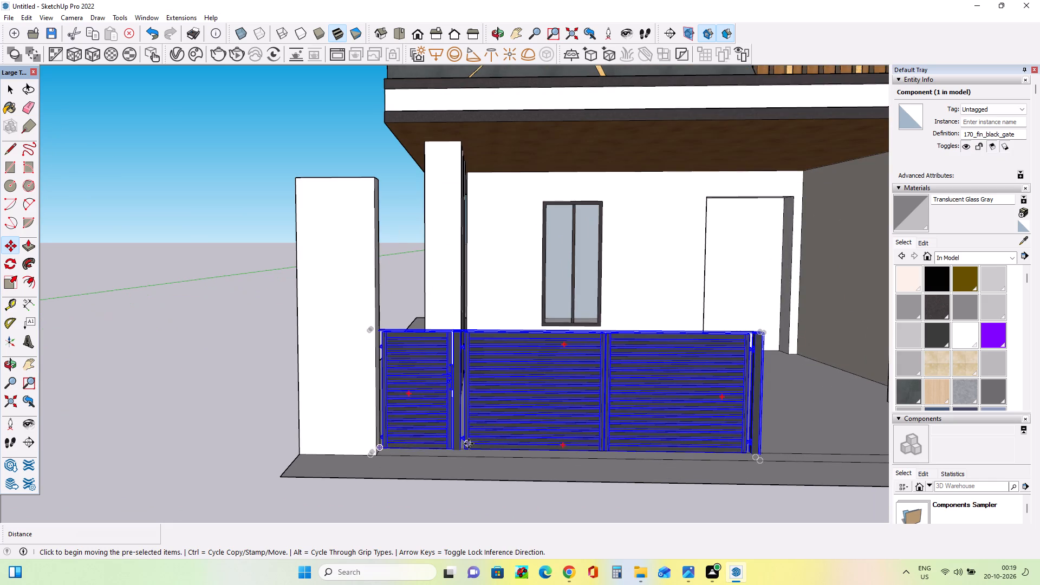
scroll(469, 444, up, 4)
middle_drag(472, 447, 484, 452)
scroll(474, 452, down, 4)
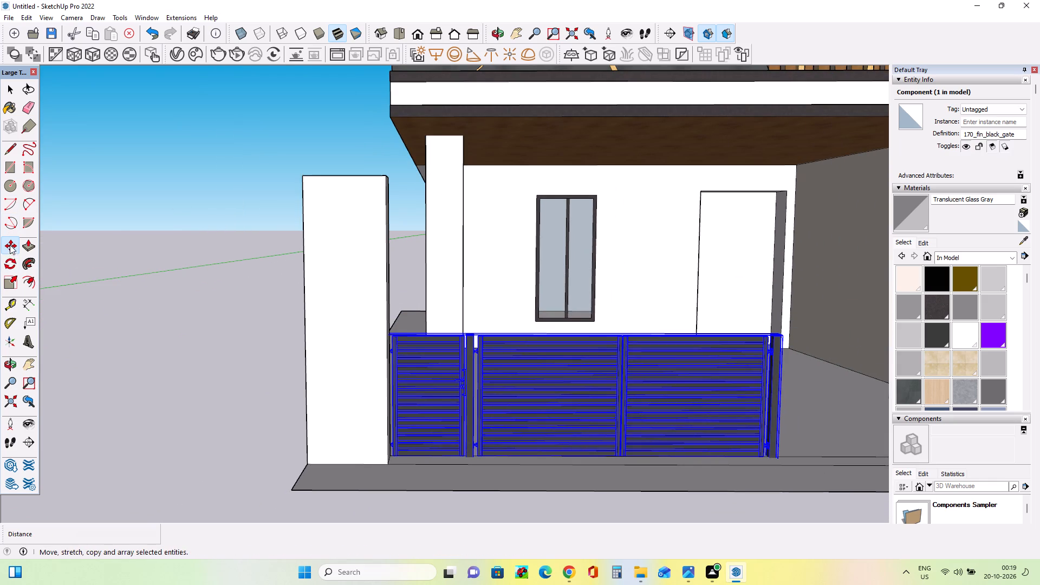
click(11, 275)
middle_drag(356, 410, 289, 425)
click(742, 359)
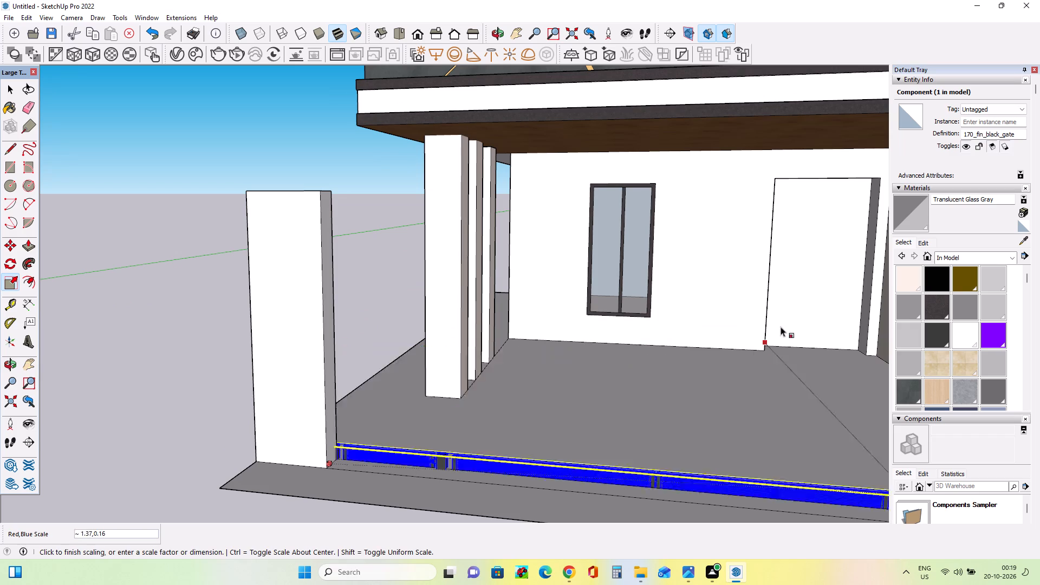
scroll(753, 305, down, 9)
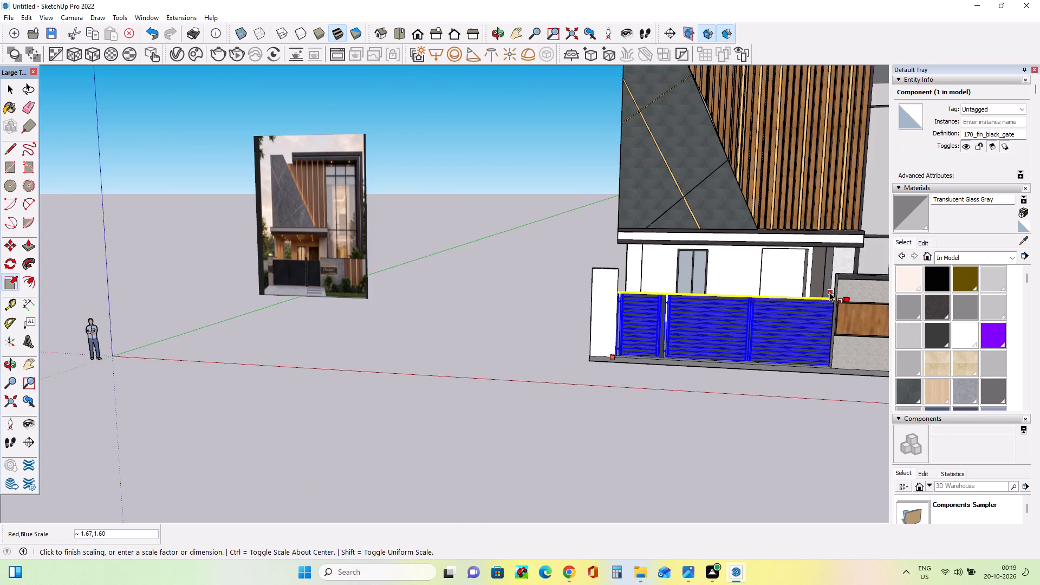
click(829, 274)
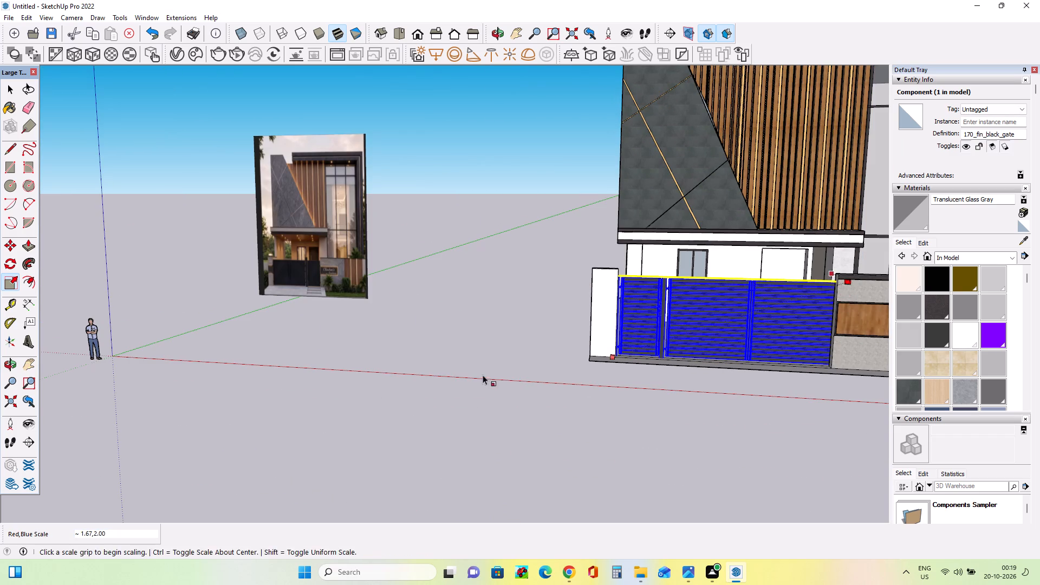
Examine the resized gate's fit between the pillar and boundary wall, and compare the full facade with the reference image.
middle_drag(479, 391, 595, 449)
scroll(712, 309, up, 3)
middle_drag(705, 318, 662, 328)
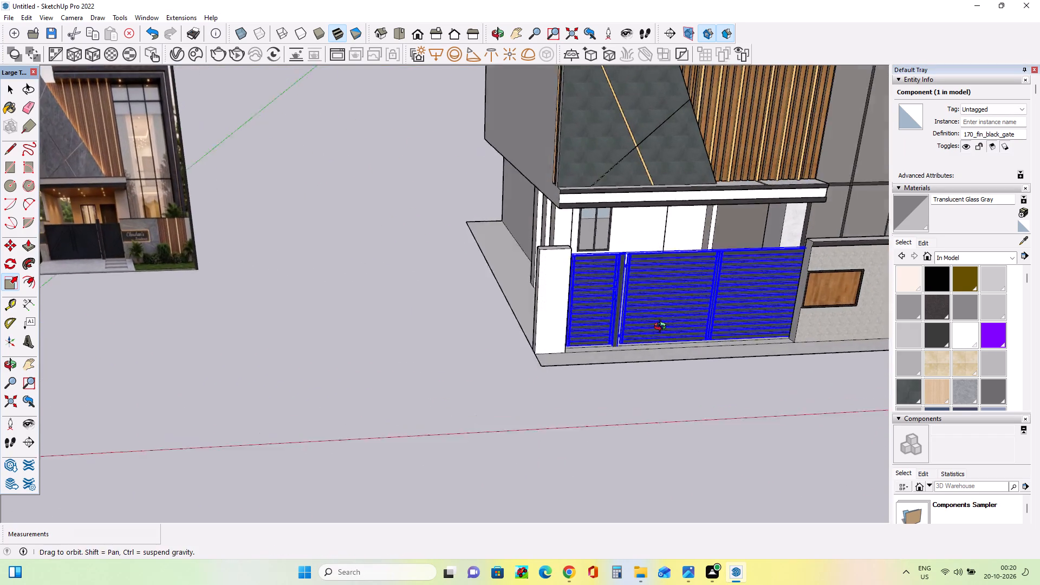
middle_drag(662, 328, 643, 327)
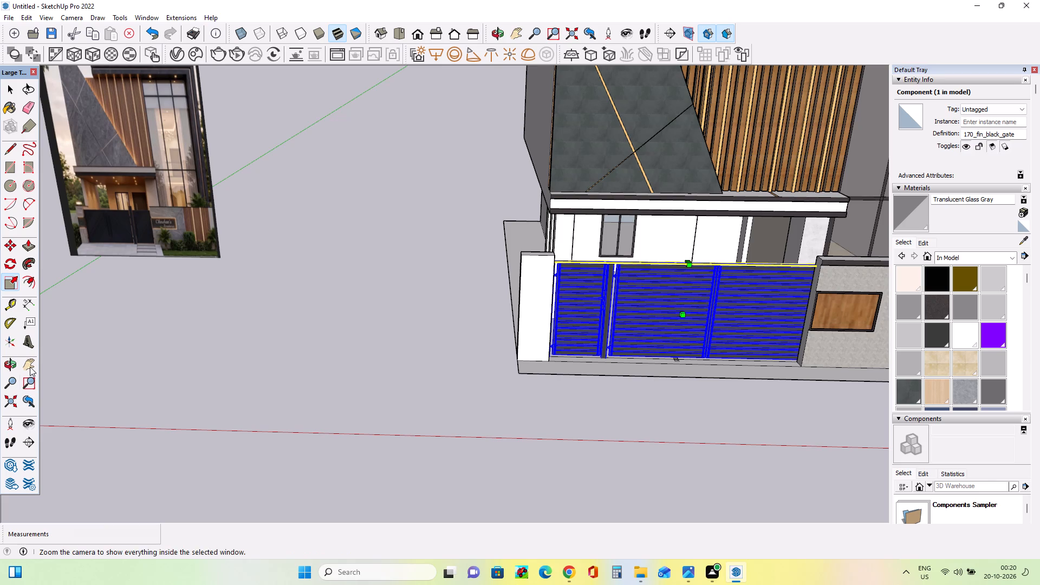
click(30, 367)
drag(317, 357, 94, 439)
middle_drag(351, 441, 373, 363)
scroll(373, 364, down, 2)
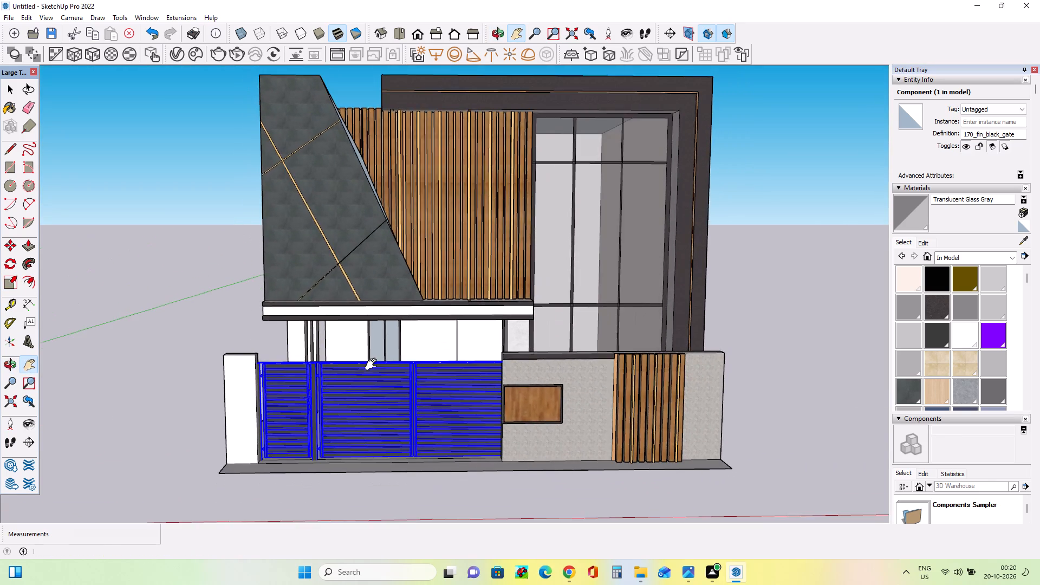
scroll(373, 365, down, 3)
middle_drag(388, 395, 397, 414)
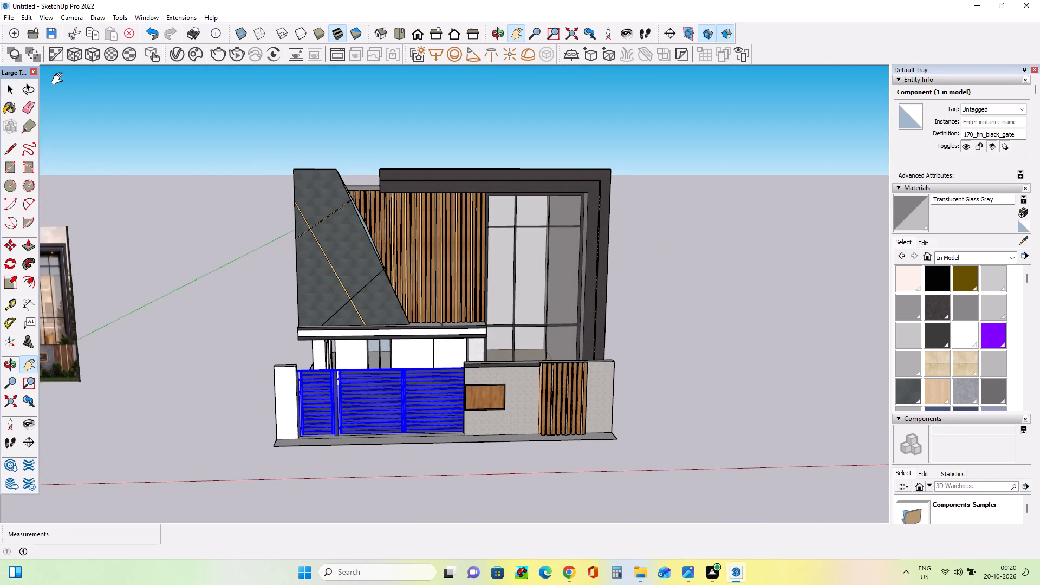
Import the downloaded ss curtain file and place it beside the upper part of the house.
click(2, 13)
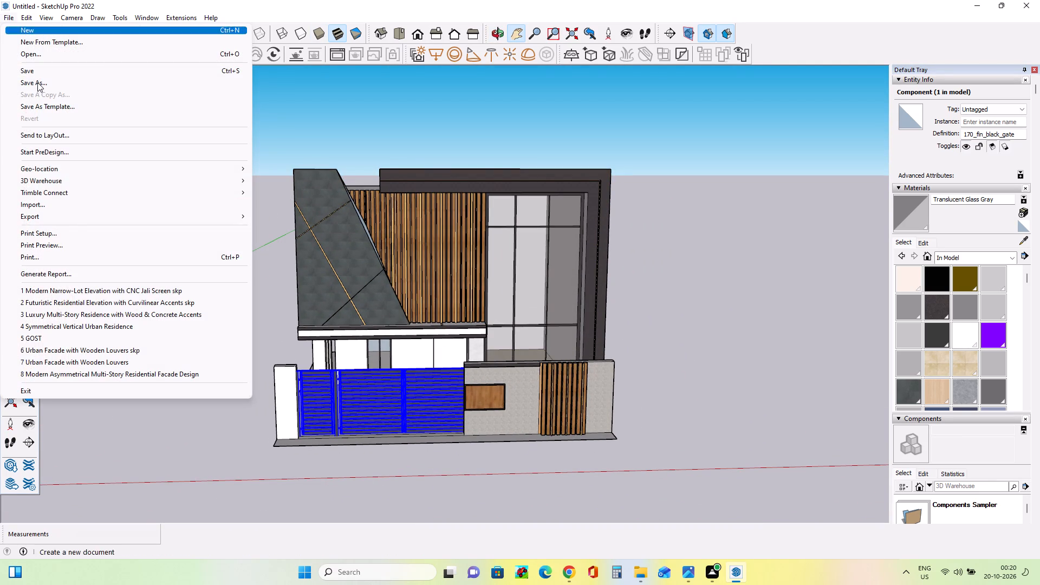
click(58, 201)
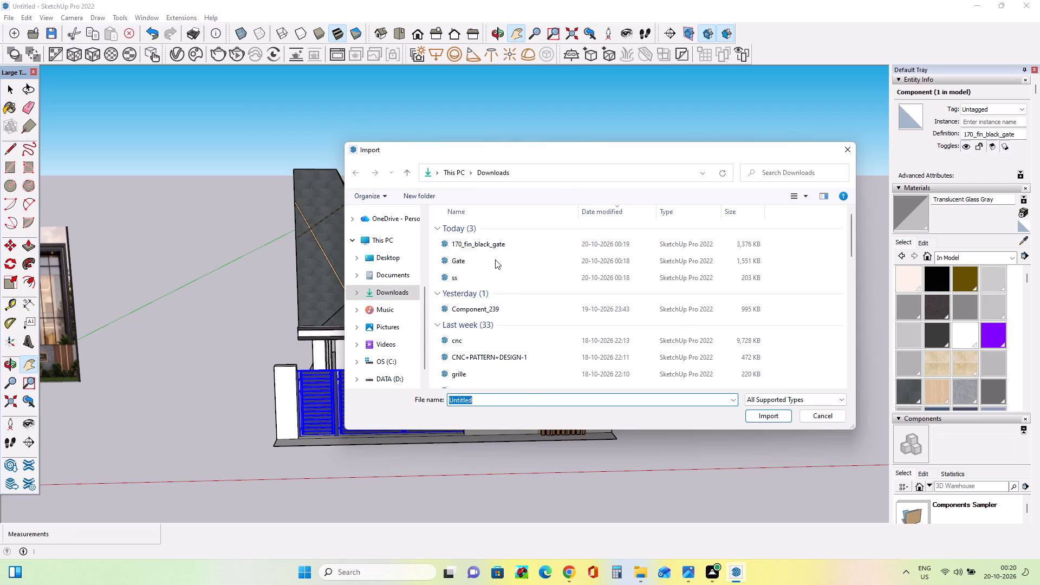
click(499, 276)
click(759, 416)
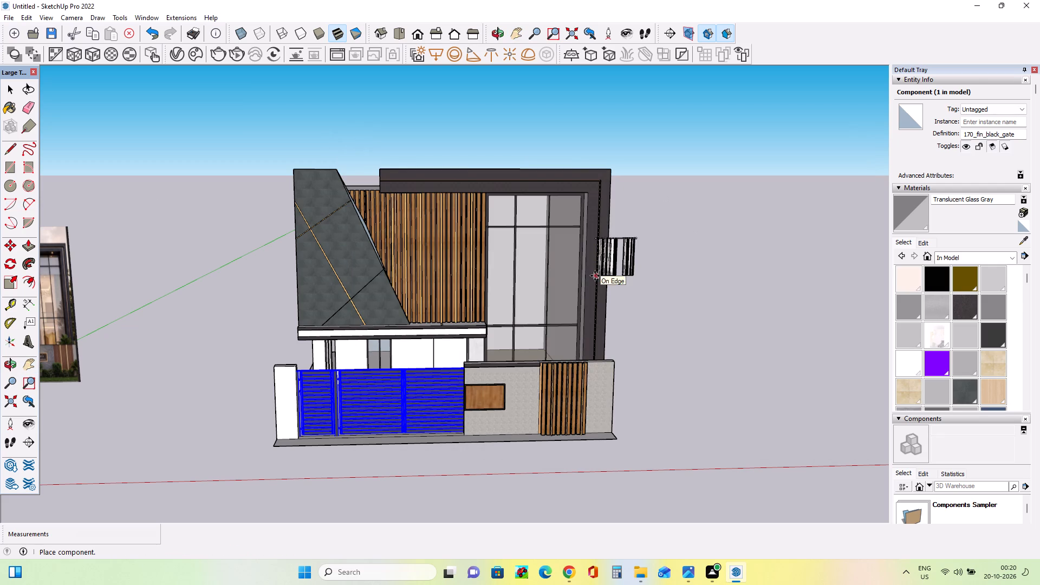
click(631, 274)
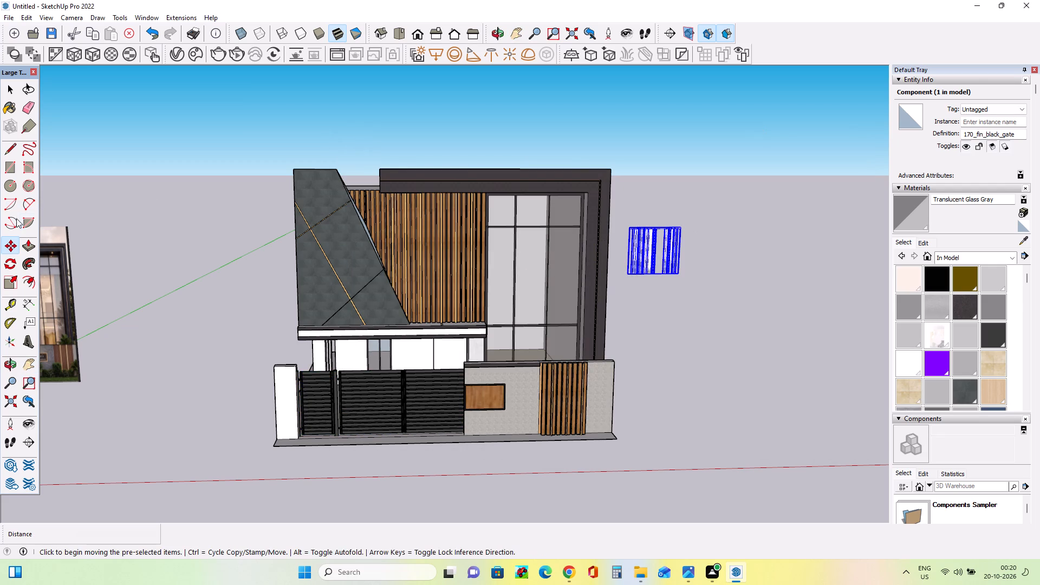
Enlarge the curtain uniformly by about 2.32, stretch its height by 1.50, and enlarge it uniformly by about 1.20.
click(9, 279)
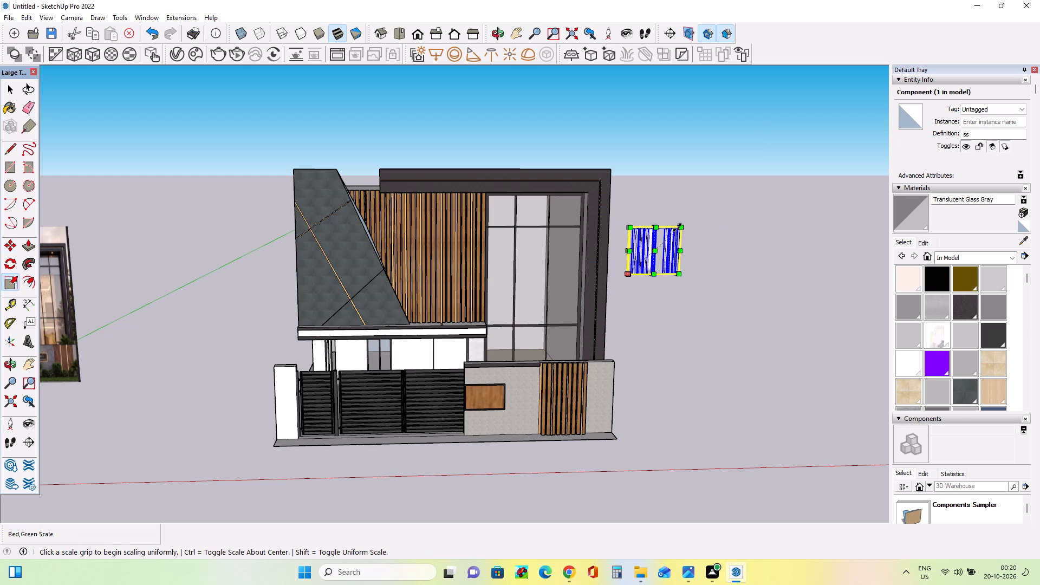
drag(677, 227, 694, 101)
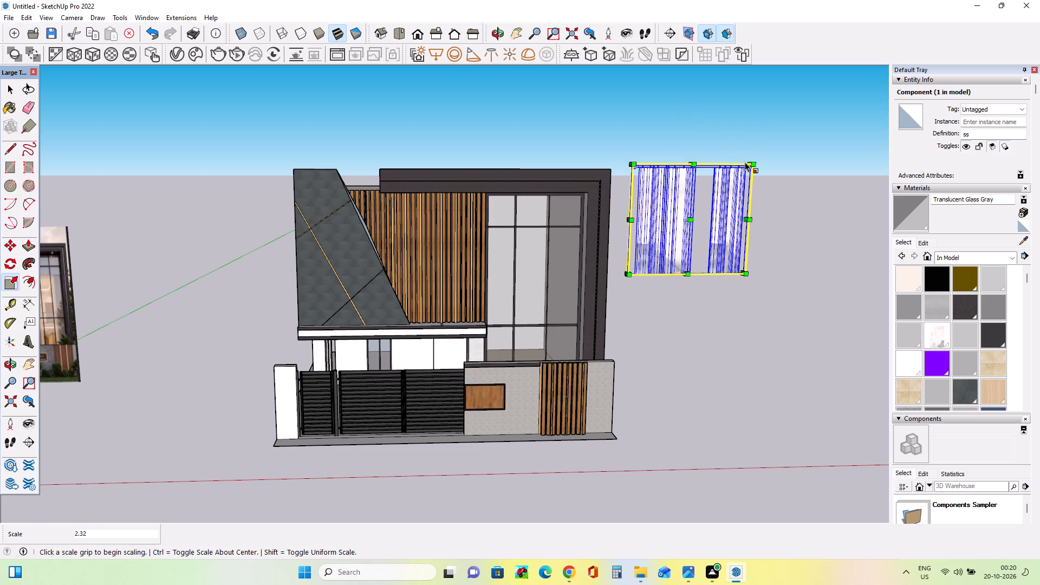
drag(747, 162, 753, 108)
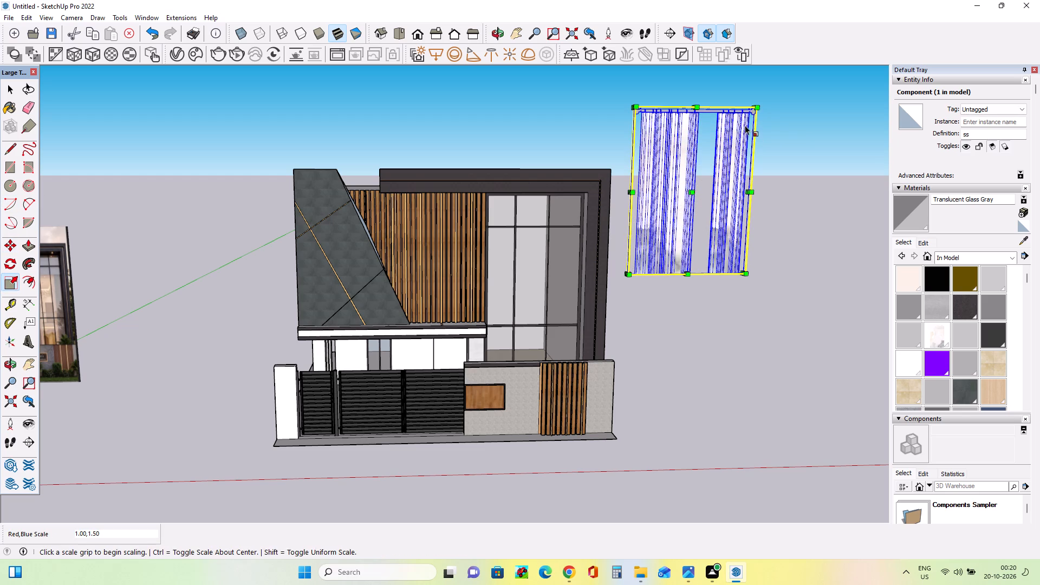
drag(630, 107, 609, 76)
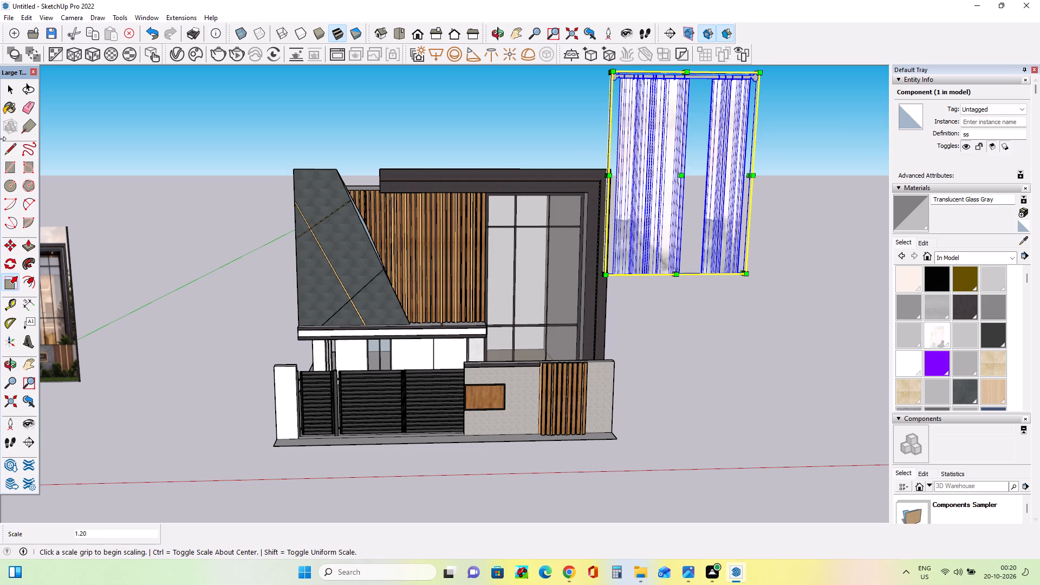
Move the enlarged curtain over the tall glazed window, aligning its upper corner near the window's top corner.
click(5, 243)
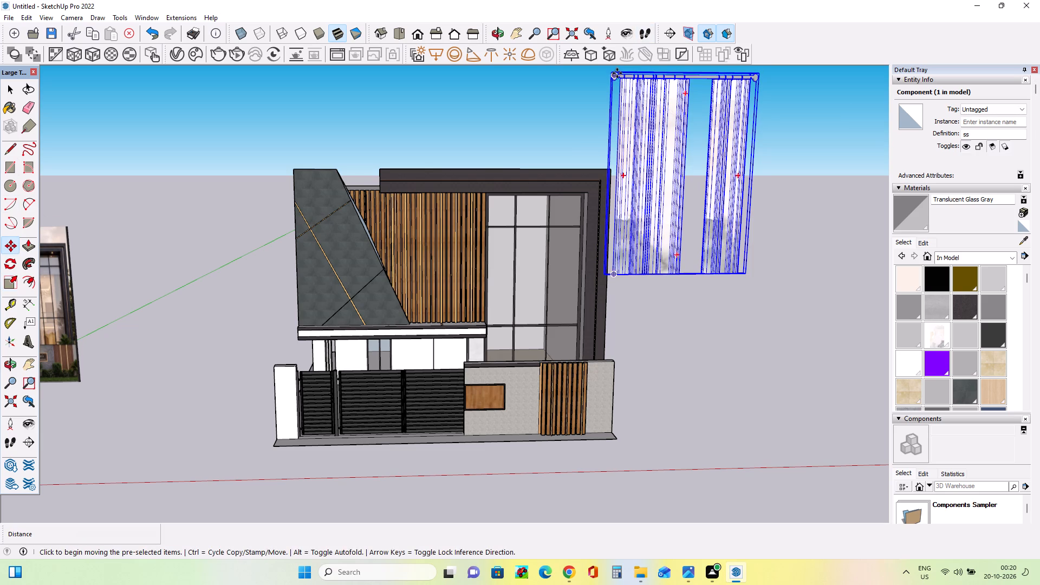
drag(617, 74, 489, 200)
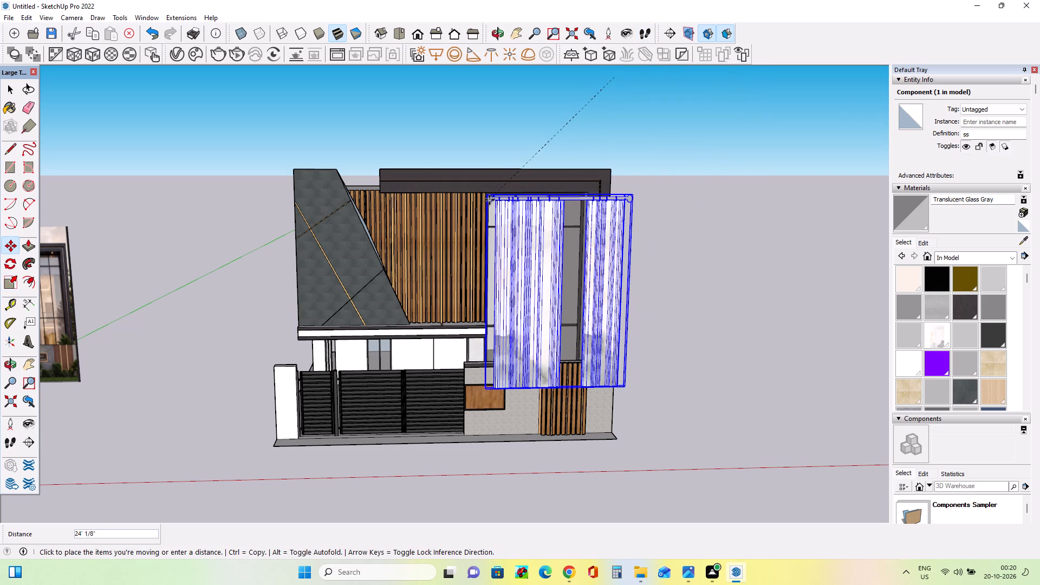
drag(489, 200, 493, 210)
Move the curtain back into the house behind the tall glazing, finishing with a shift of about 2' 9".
middle_drag(634, 233, 521, 250)
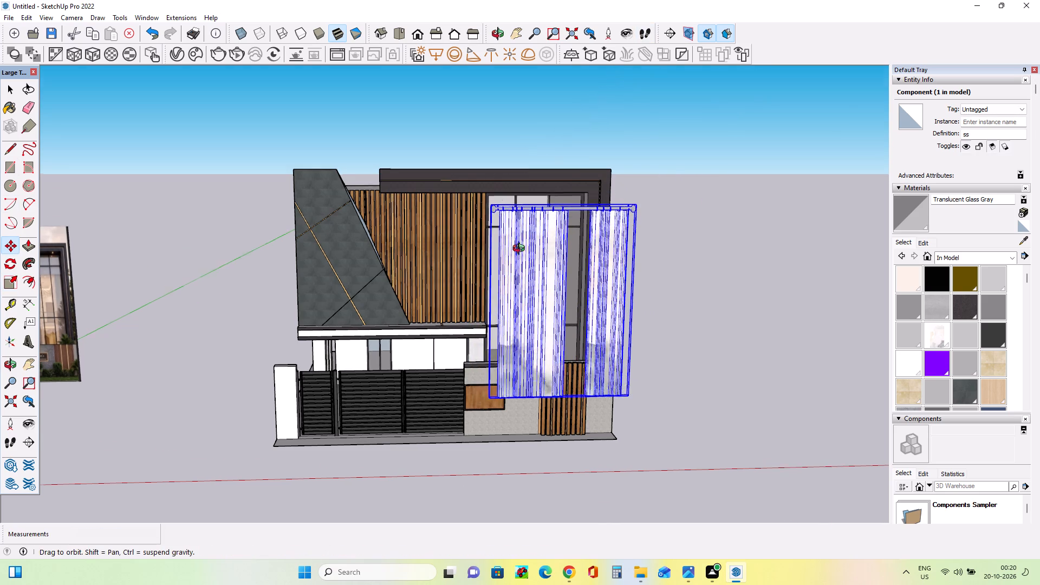
middle_drag(521, 250, 317, 277)
drag(355, 257, 502, 223)
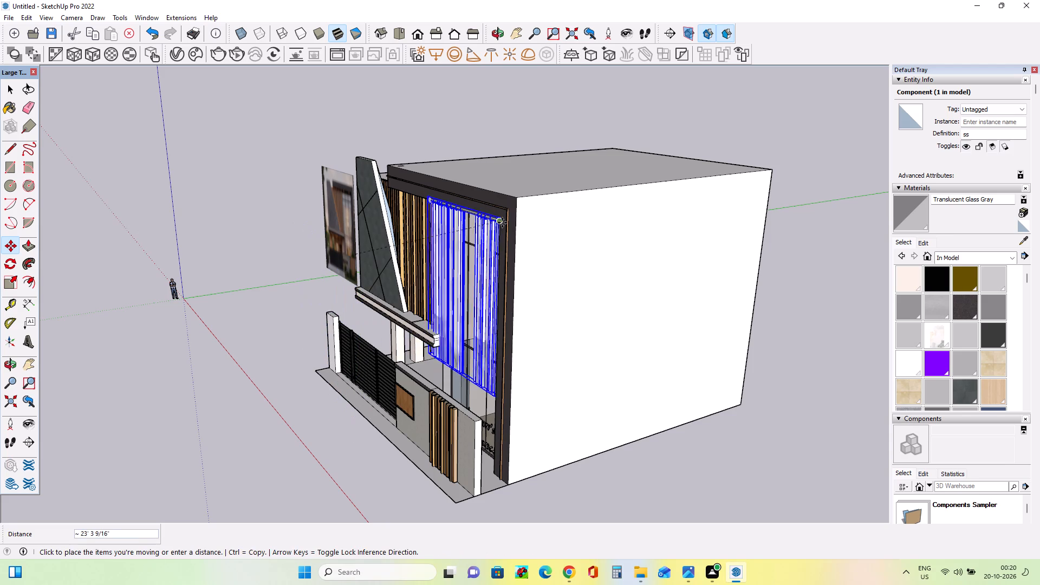
drag(502, 223, 511, 223)
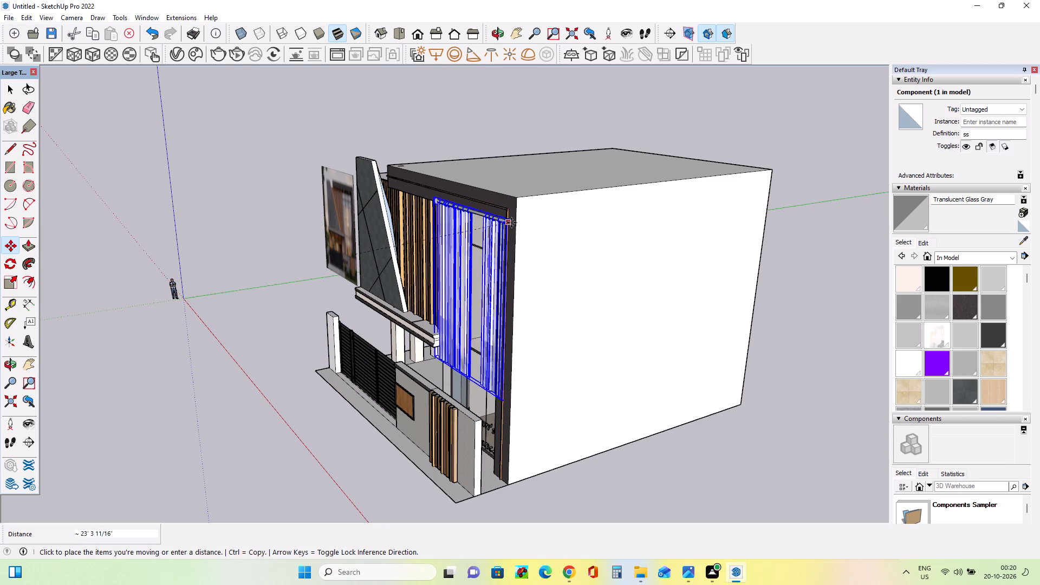
drag(511, 223, 521, 216)
scroll(453, 336, up, 3)
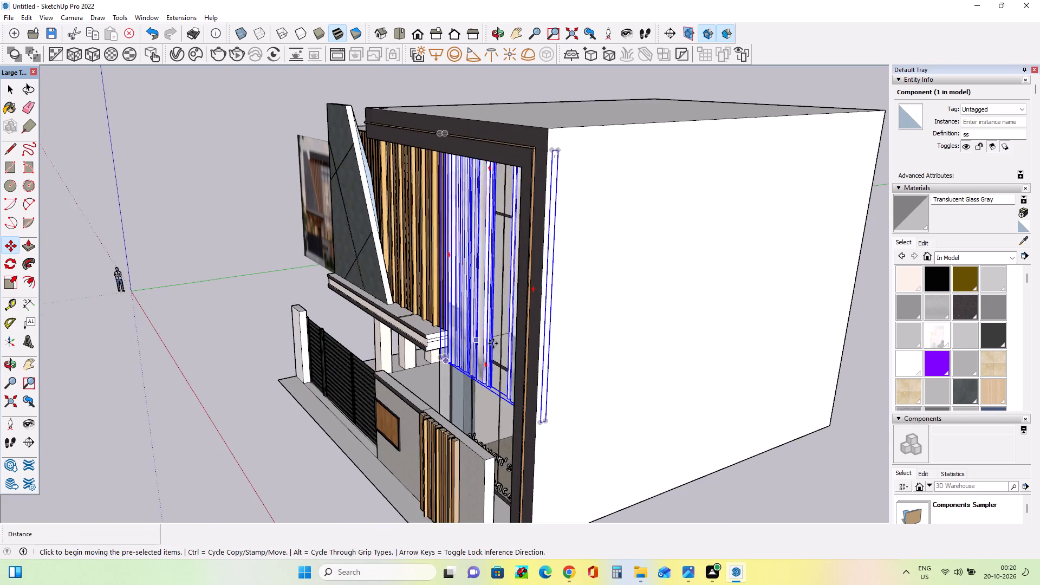
middle_drag(493, 343, 440, 318)
drag(499, 122, 502, 122)
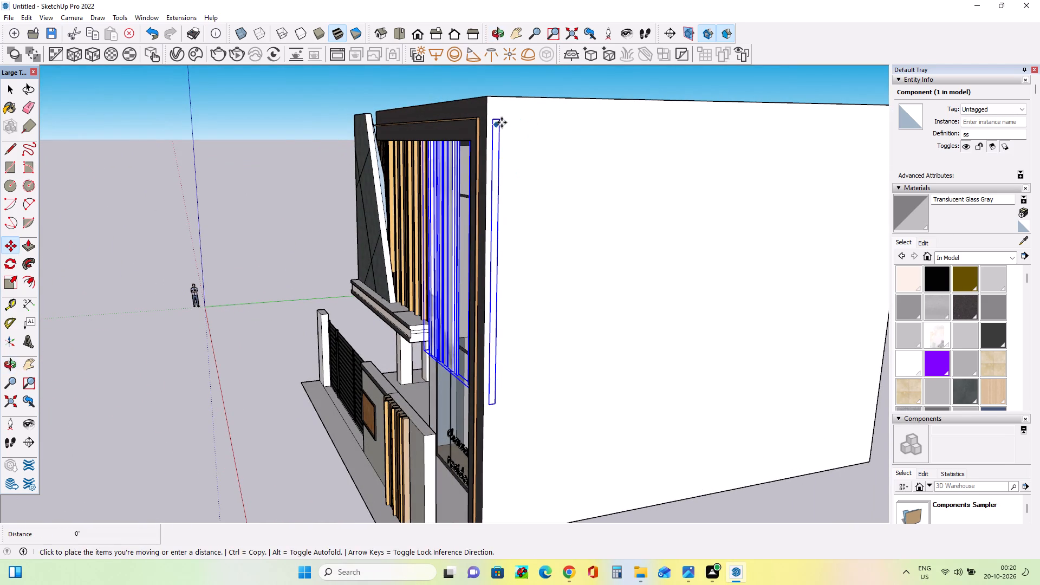
drag(502, 122, 528, 114)
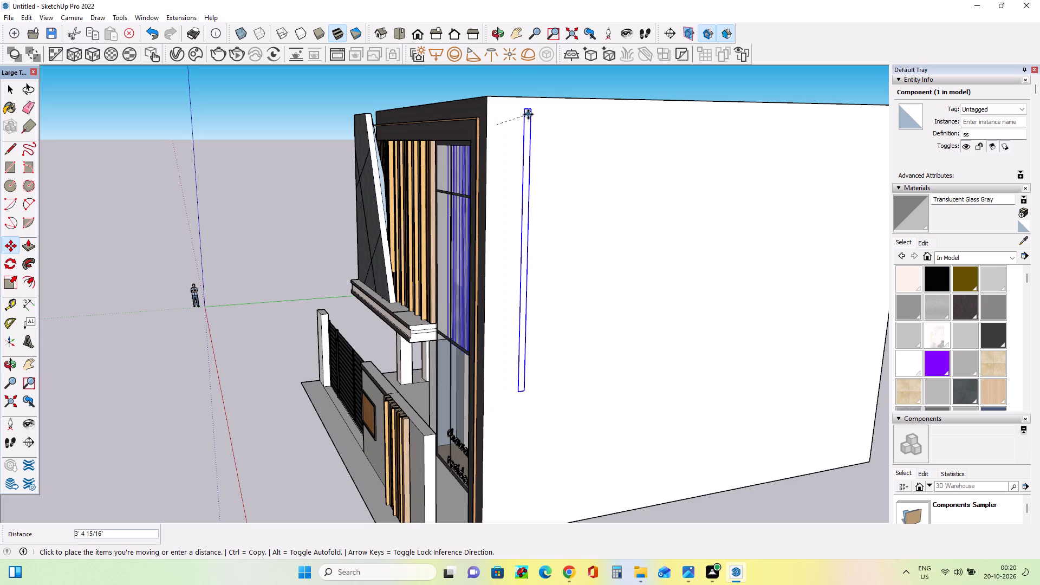
drag(528, 114, 522, 115)
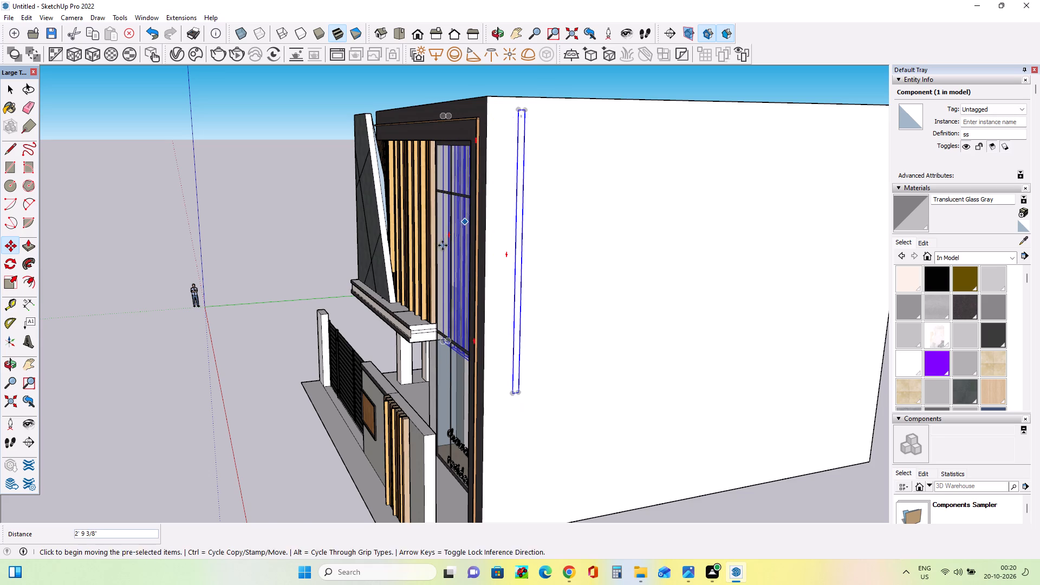
Shift the curtain sideways about 1' 6" so that it sits within the window frame behind the glass.
middle_drag(446, 250, 706, 277)
scroll(546, 324, up, 3)
middle_drag(505, 327, 590, 315)
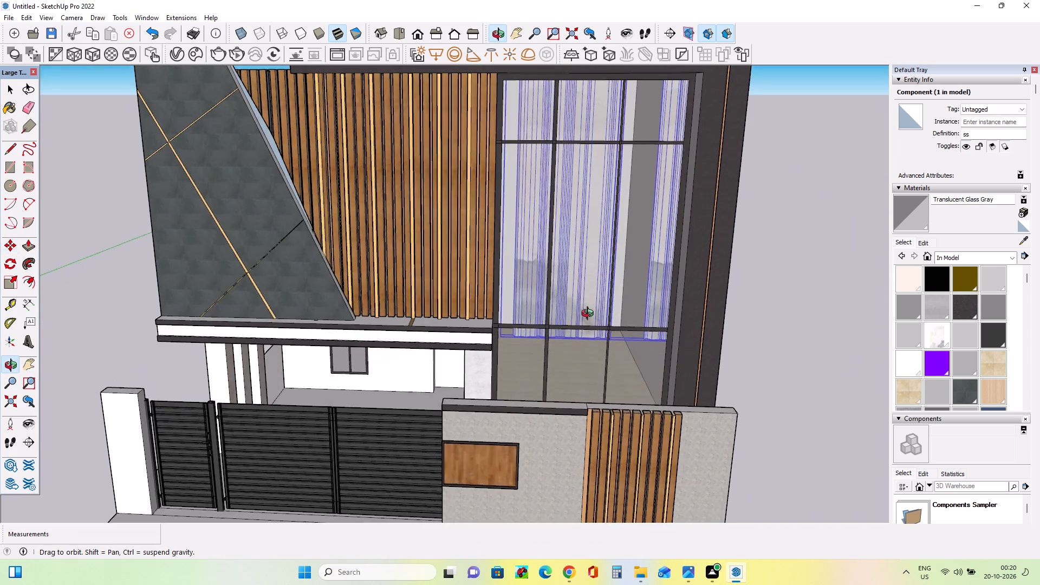
middle_drag(590, 315, 590, 314)
drag(568, 296, 554, 291)
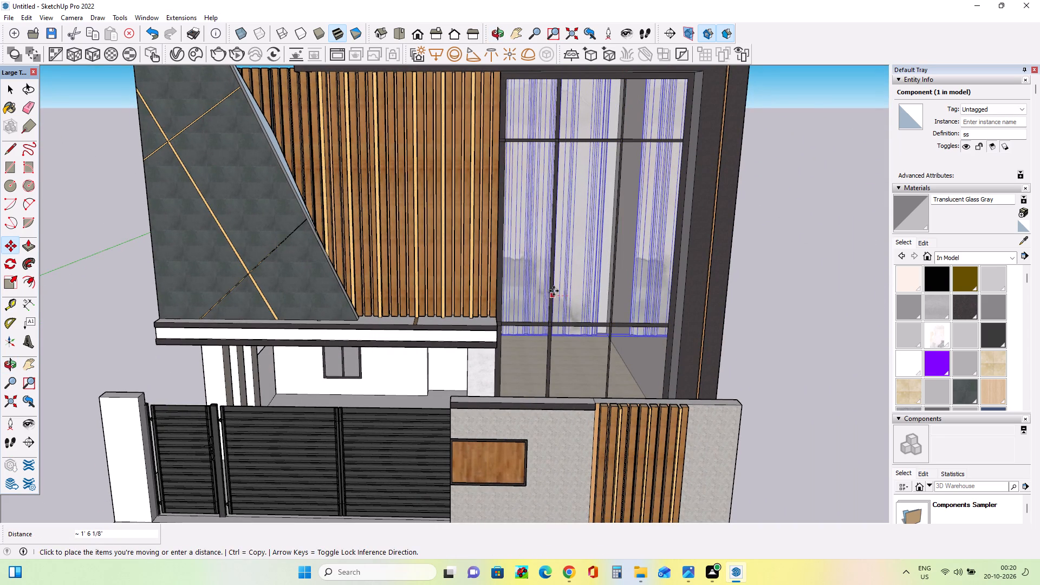
drag(554, 291, 553, 291)
Stretch the curtain's height by about 1.55 so that it reaches down to the bottom of the tall window.
scroll(516, 274, down, 2)
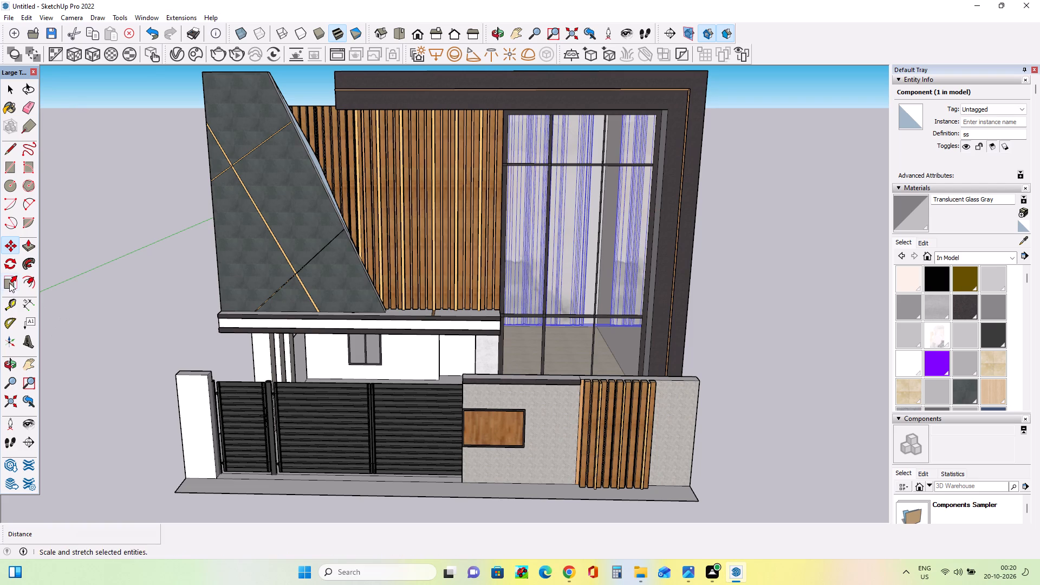
click(9, 283)
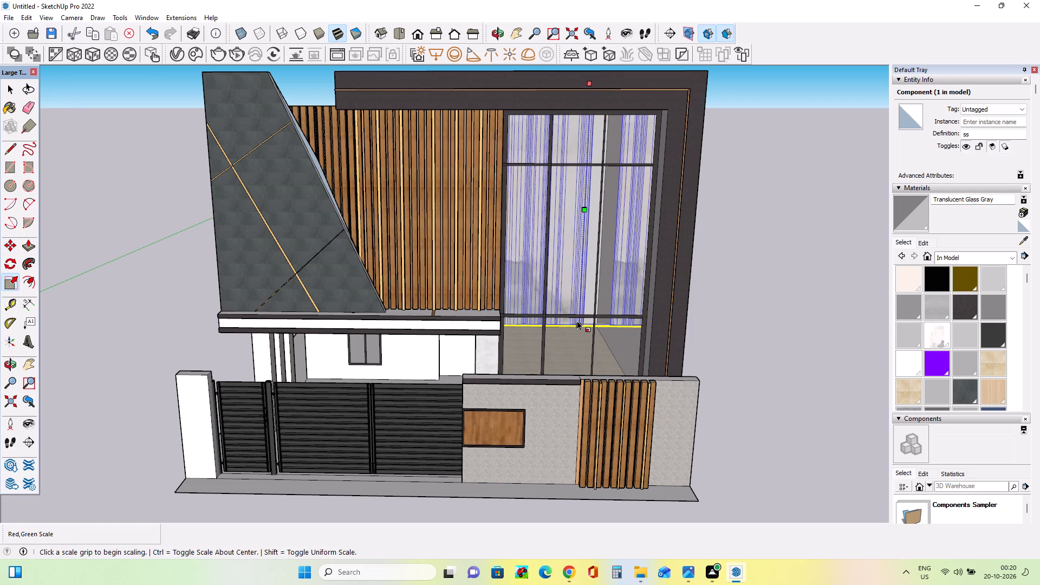
scroll(574, 324, up, 12)
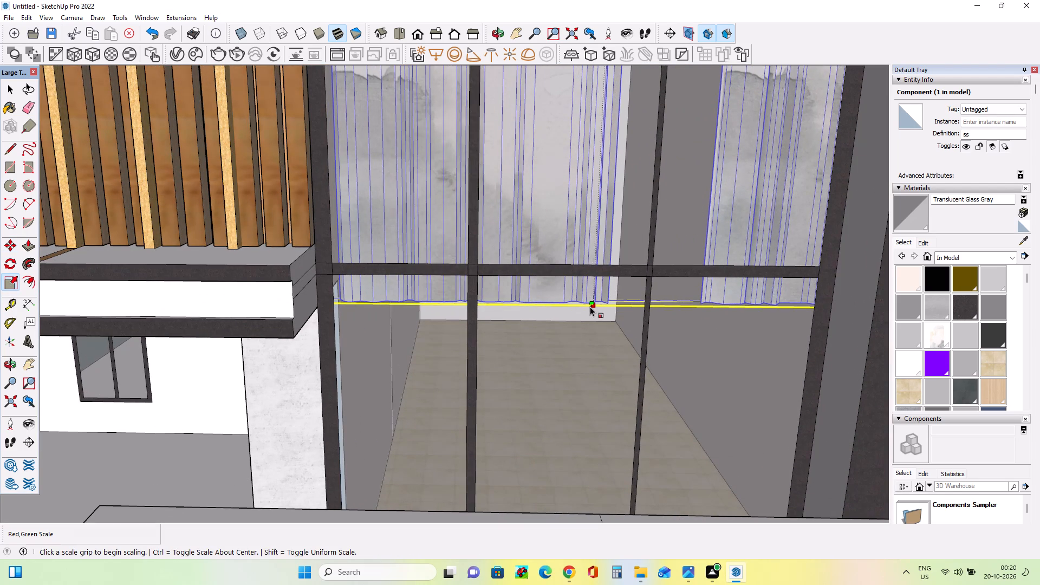
click(587, 302)
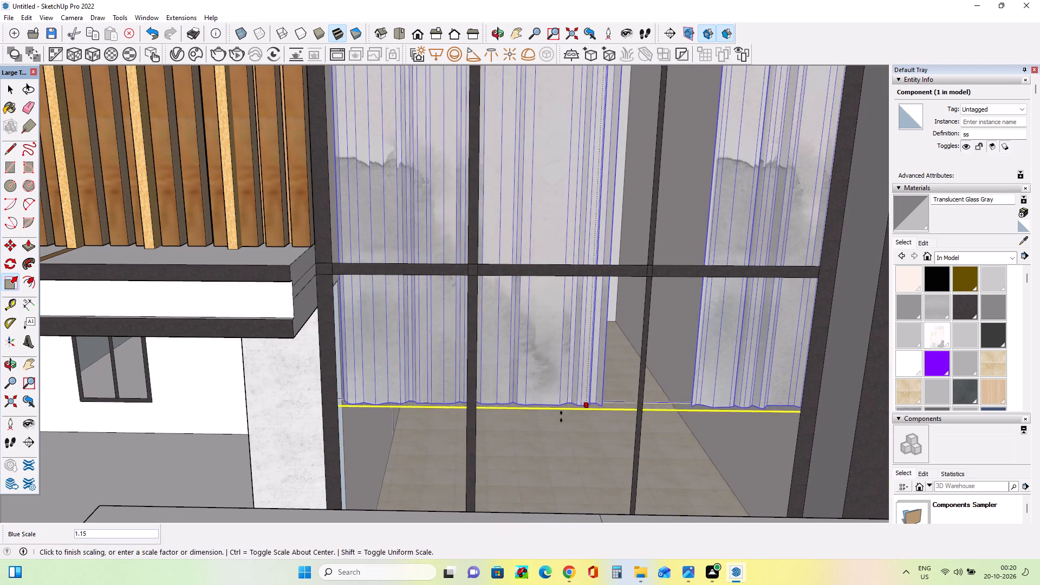
scroll(548, 417, down, 11)
middle_drag(552, 445, 769, 509)
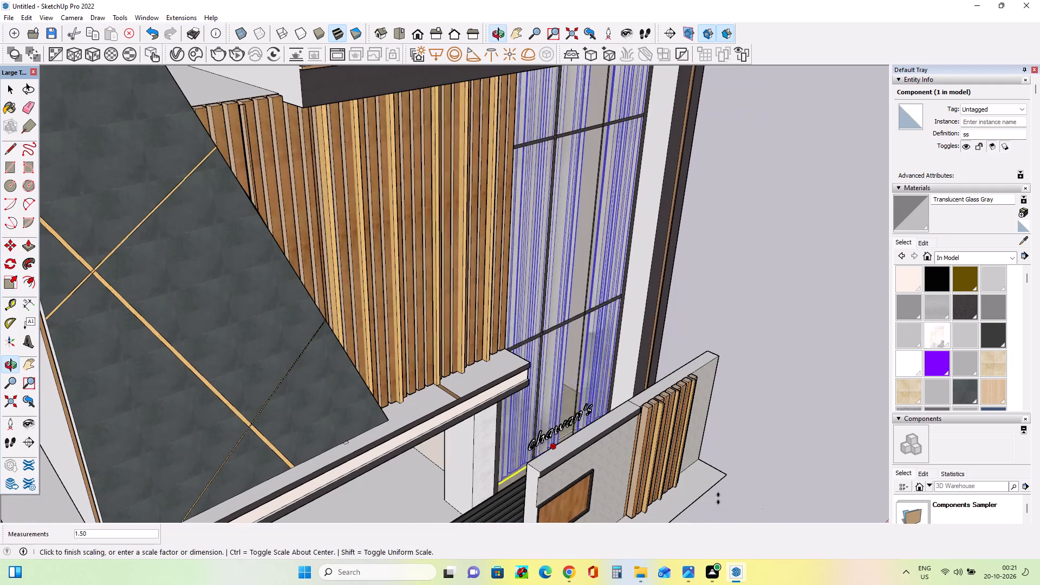
click(591, 462)
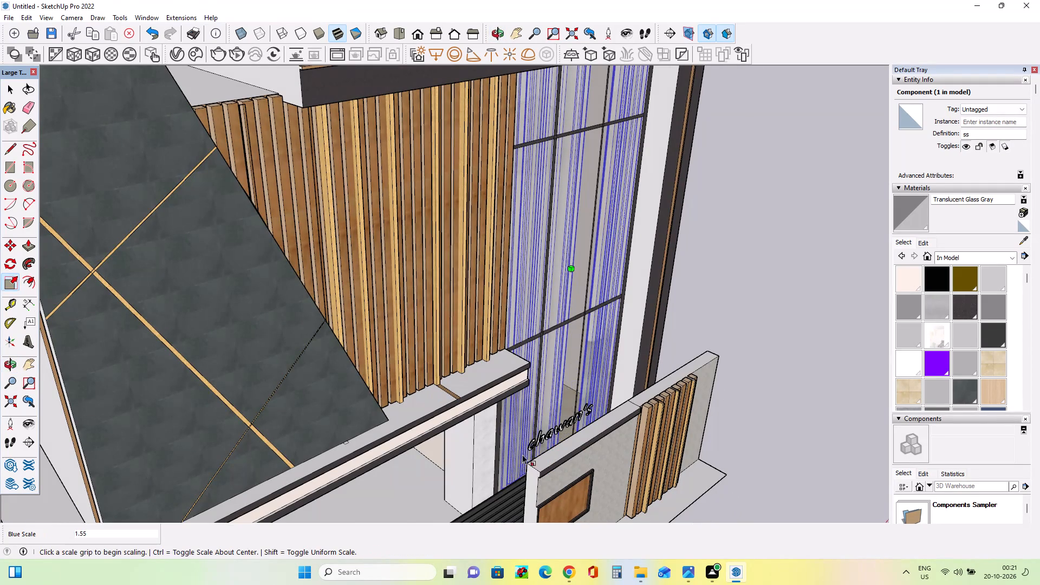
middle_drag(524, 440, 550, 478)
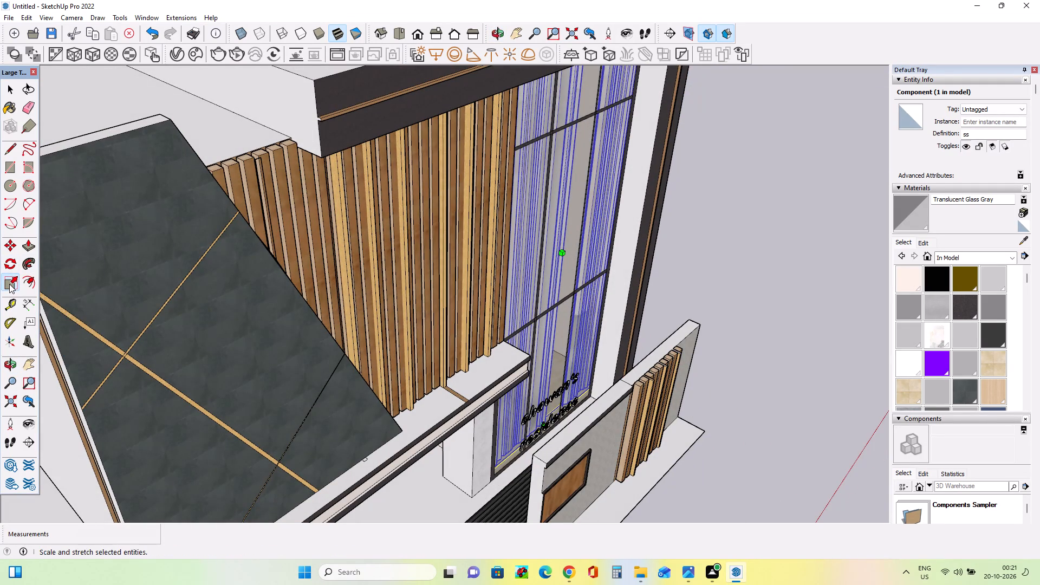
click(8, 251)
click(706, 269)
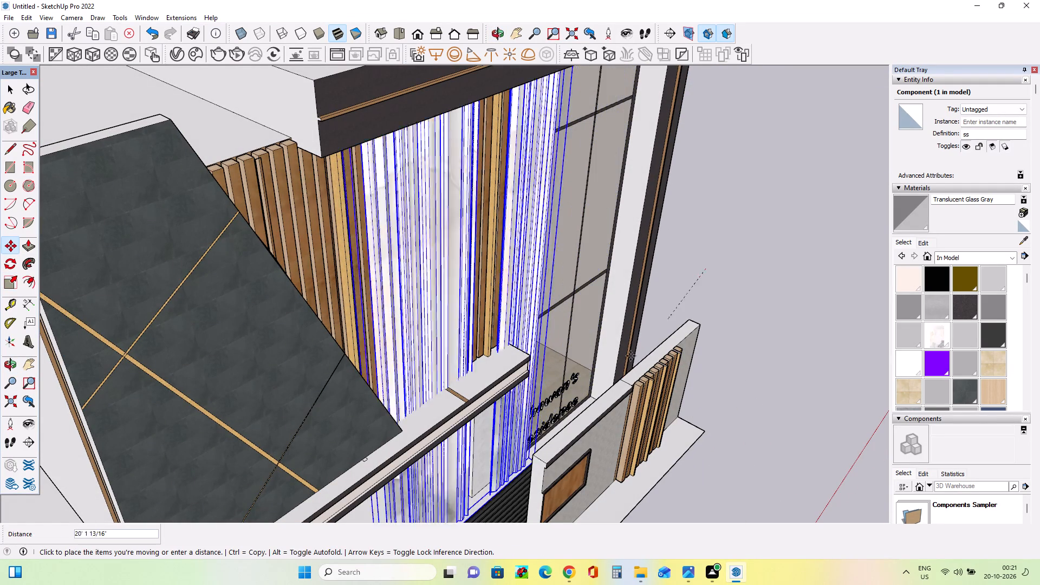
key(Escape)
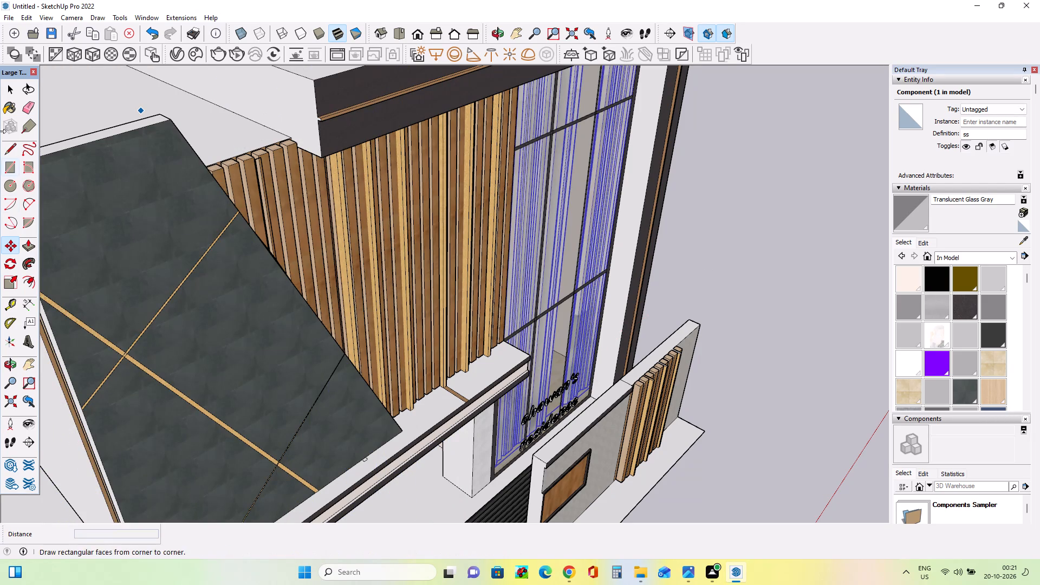
Move the "chawan's residence" lettering about 17' 11" up onto the tall glazed window above the boundary wall and deselect it.
click(9, 85)
click(122, 87)
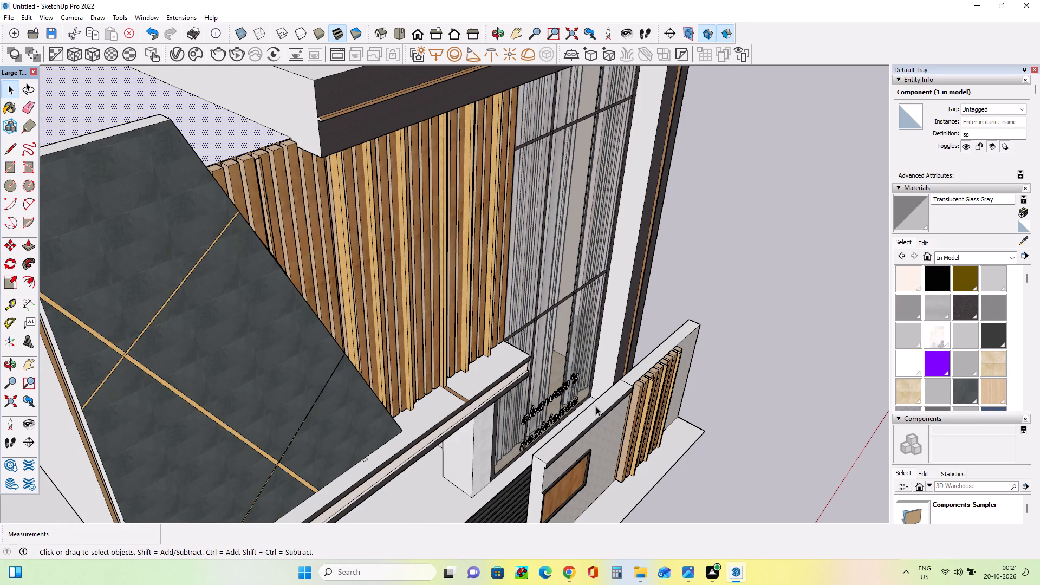
click(558, 396)
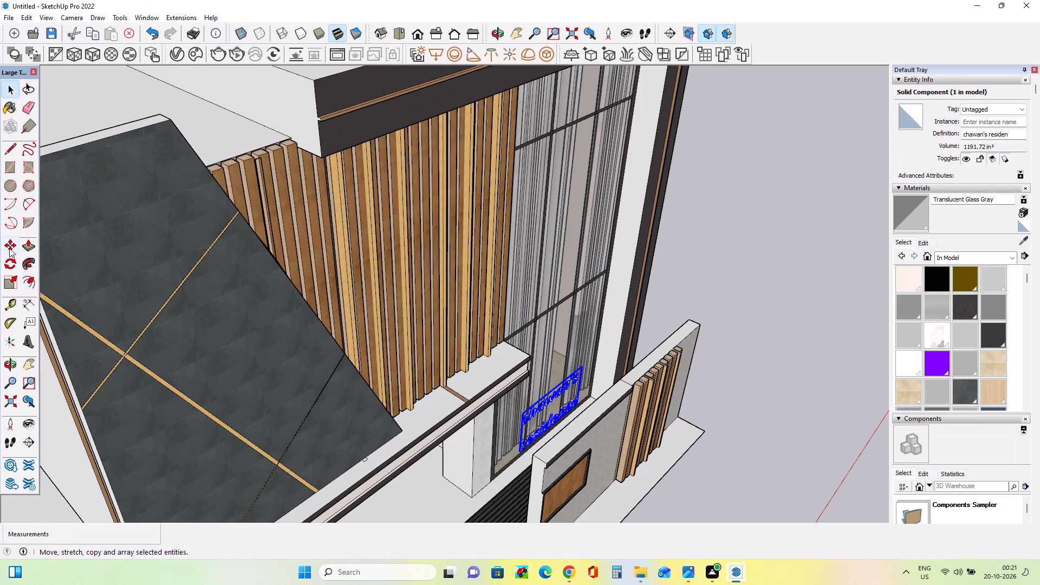
click(9, 248)
drag(537, 400, 548, 407)
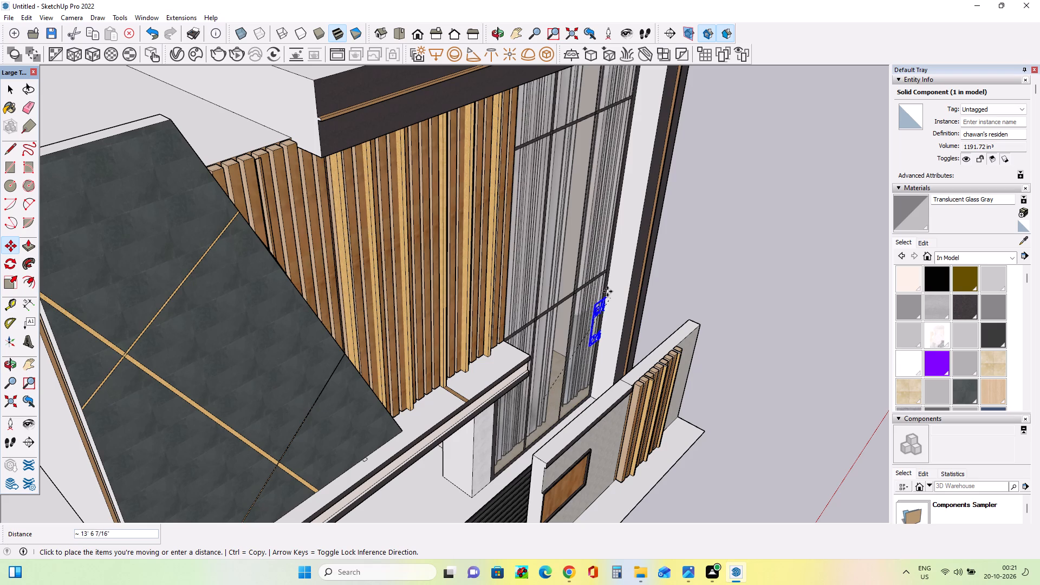
middle_drag(476, 435, 346, 288)
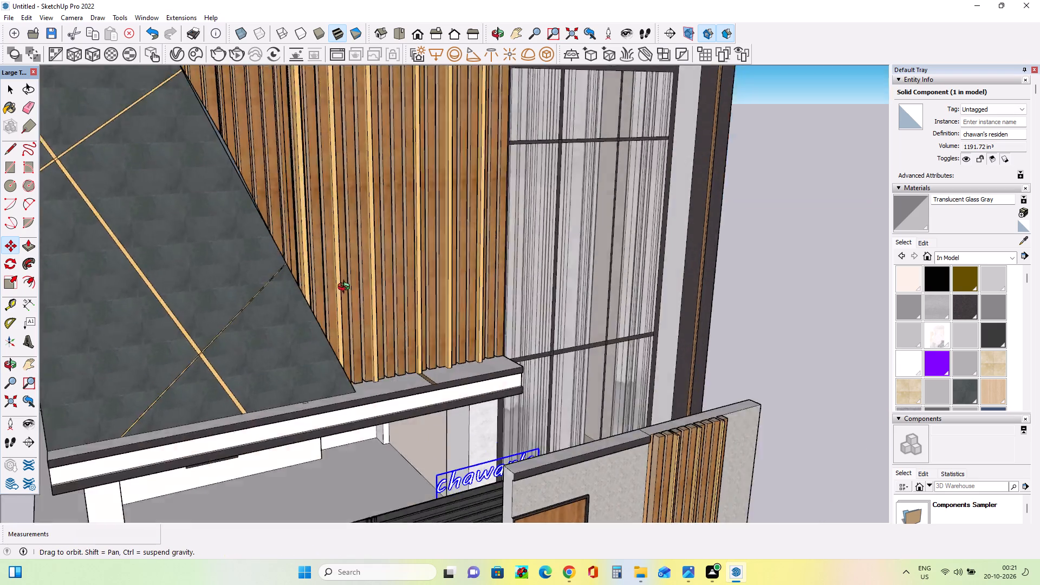
middle_drag(346, 288, 298, 244)
scroll(278, 266, down, 8)
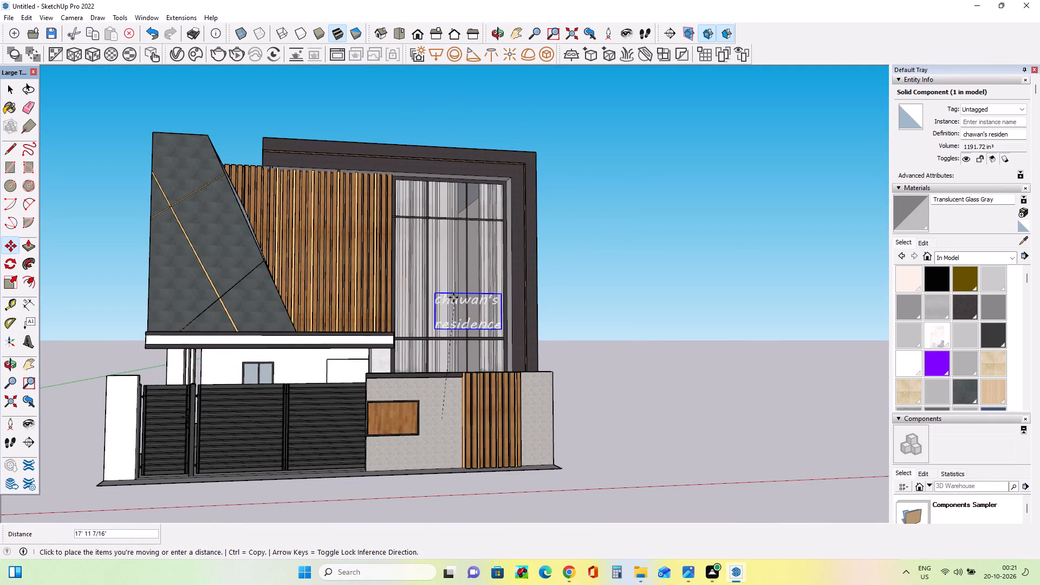
click(449, 295)
middle_drag(564, 346, 507, 406)
scroll(507, 405, down, 1)
click(13, 91)
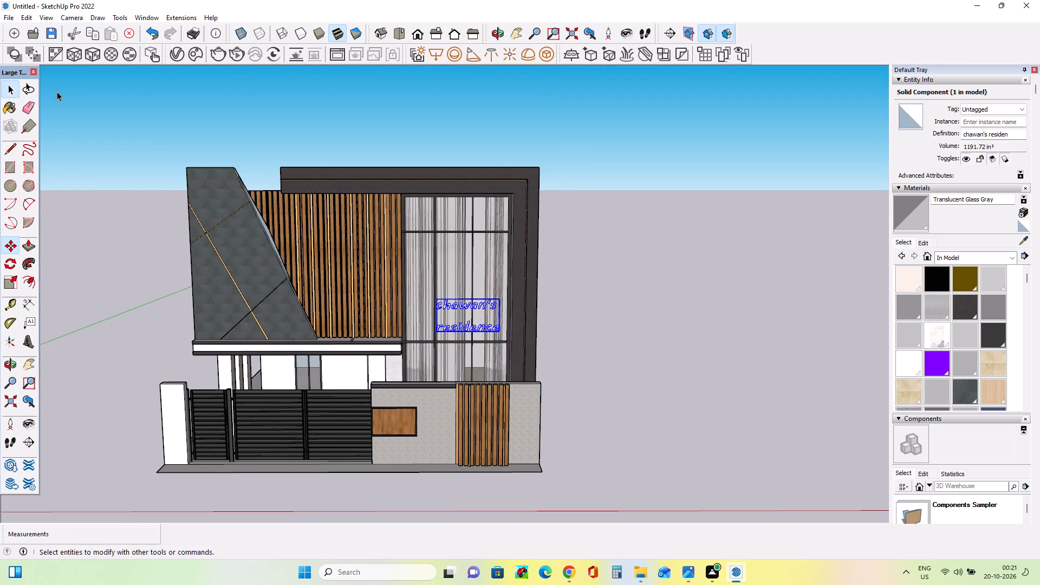
click(109, 96)
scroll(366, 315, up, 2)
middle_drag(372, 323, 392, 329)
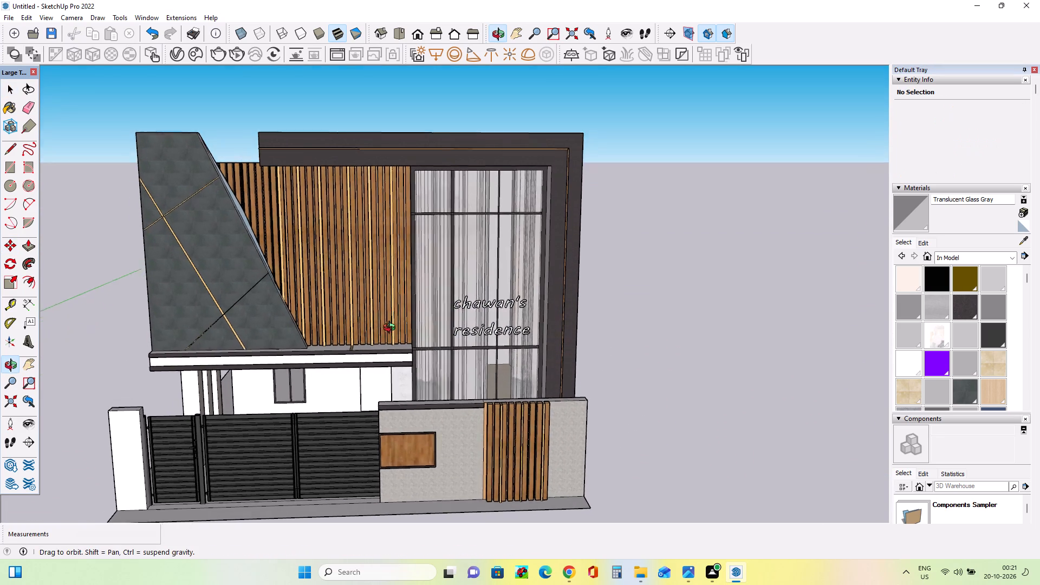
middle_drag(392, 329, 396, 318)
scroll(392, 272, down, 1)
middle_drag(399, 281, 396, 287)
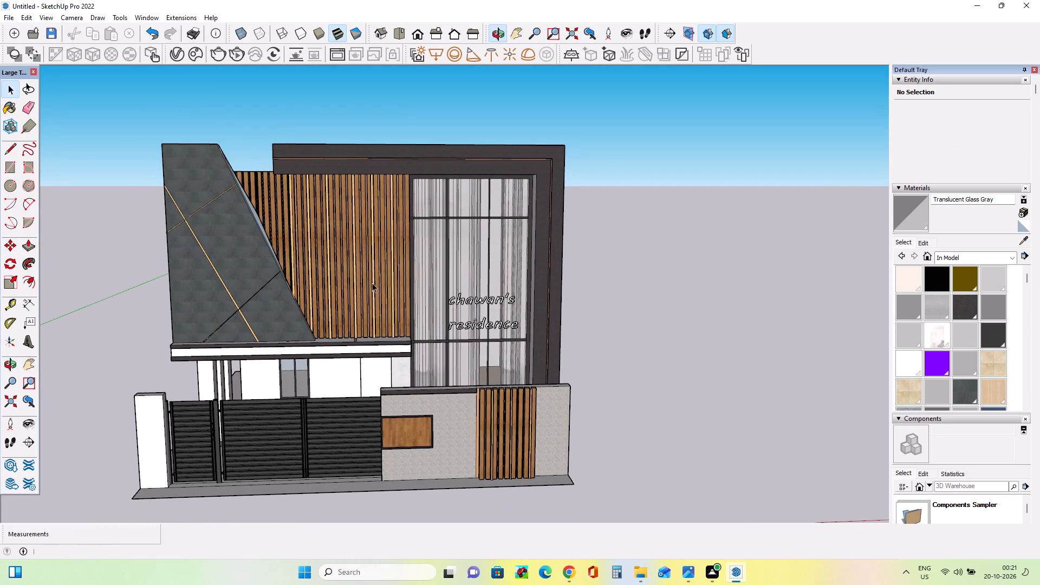
Switch to Chrome, search 3D Warehouse for "door" and download the "wood door" model as a SketchUp file.
click(573, 574)
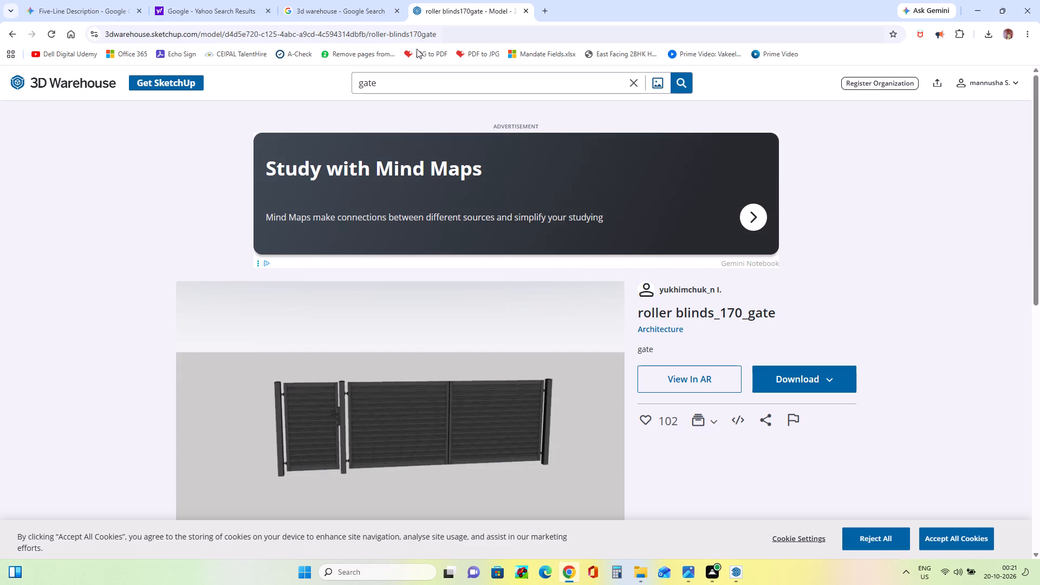
click(401, 81)
key(BackSpace)
key(BackSpace)
key(BackSpace)
key(BackSpace)
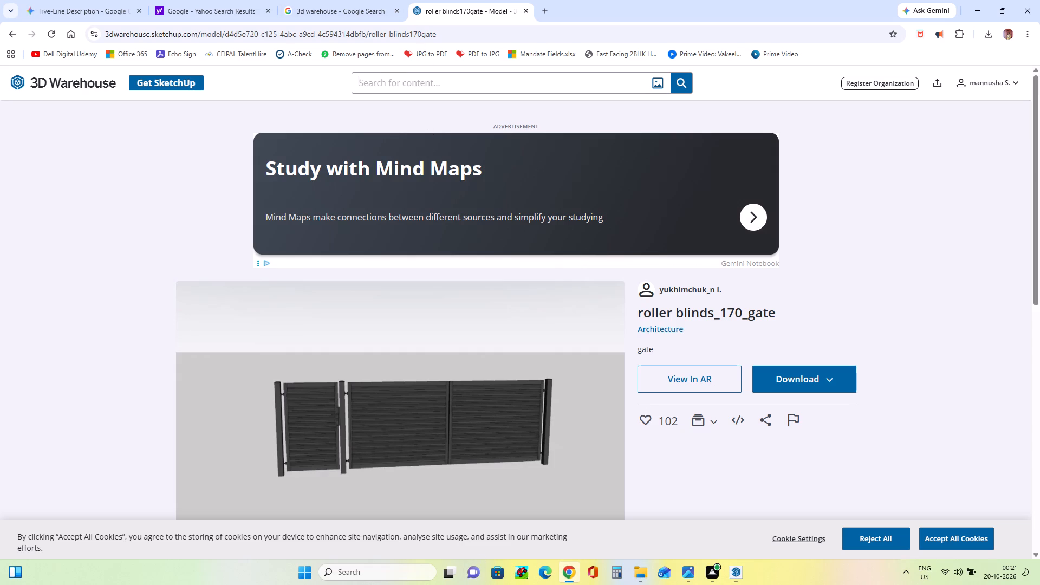
key(BackSpace)
text(door)
key(Return)
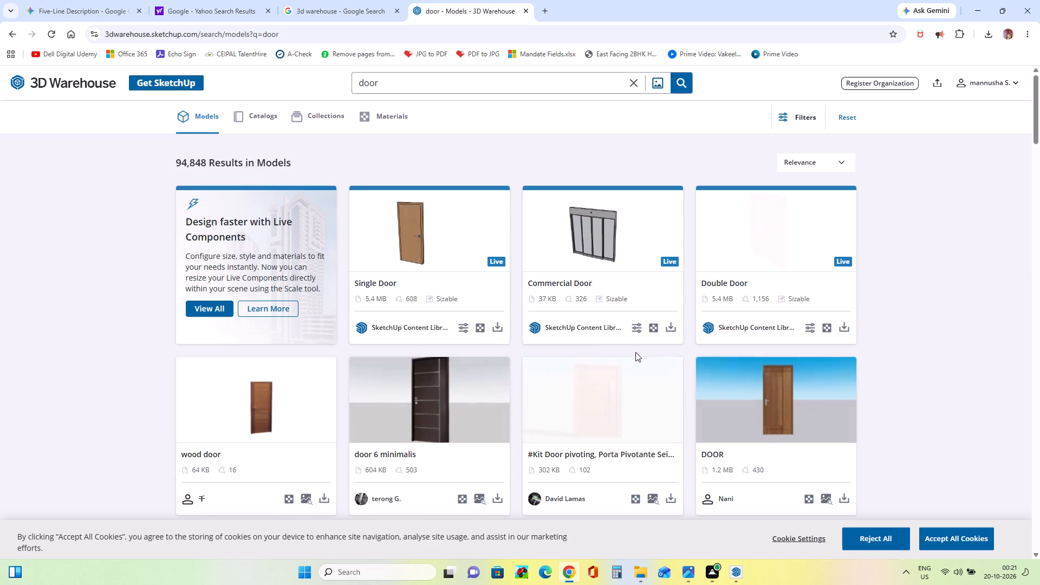
scroll(535, 374, down, 1)
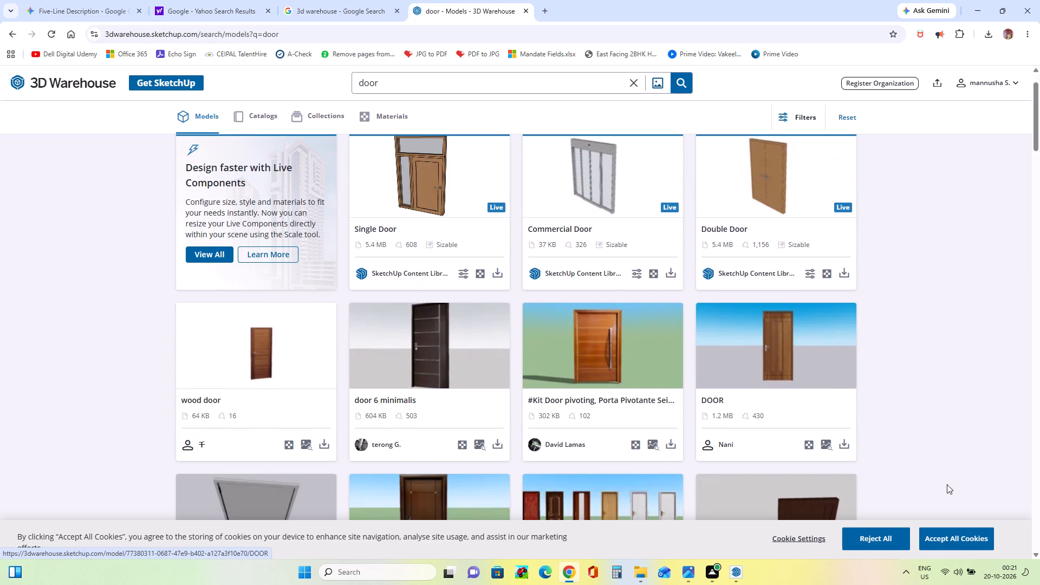
click(321, 447)
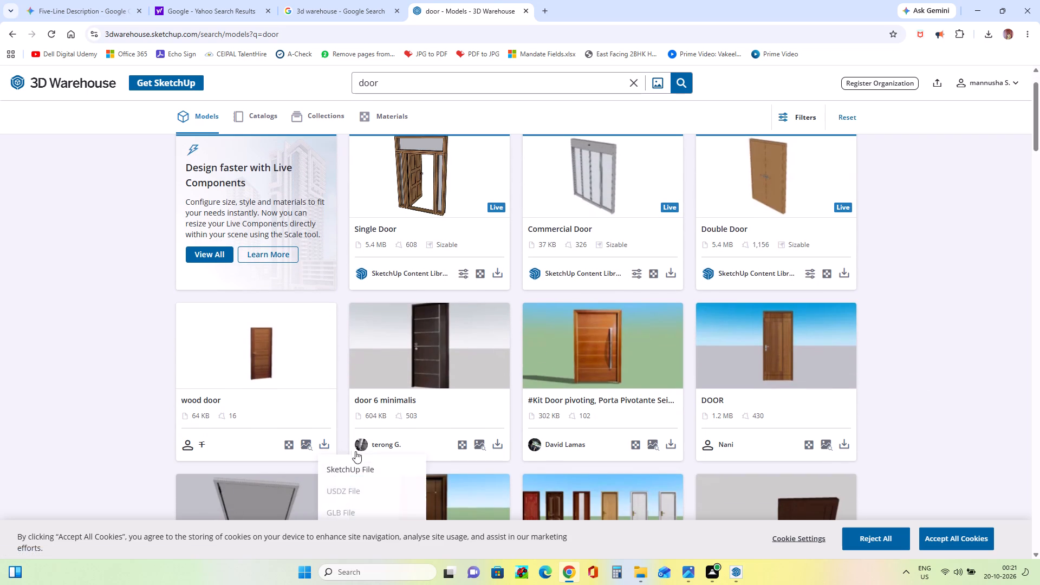
click(358, 475)
Return to SketchUp, import the downloaded wood+door (2) model and place it in the open area beside the house.
click(973, 9)
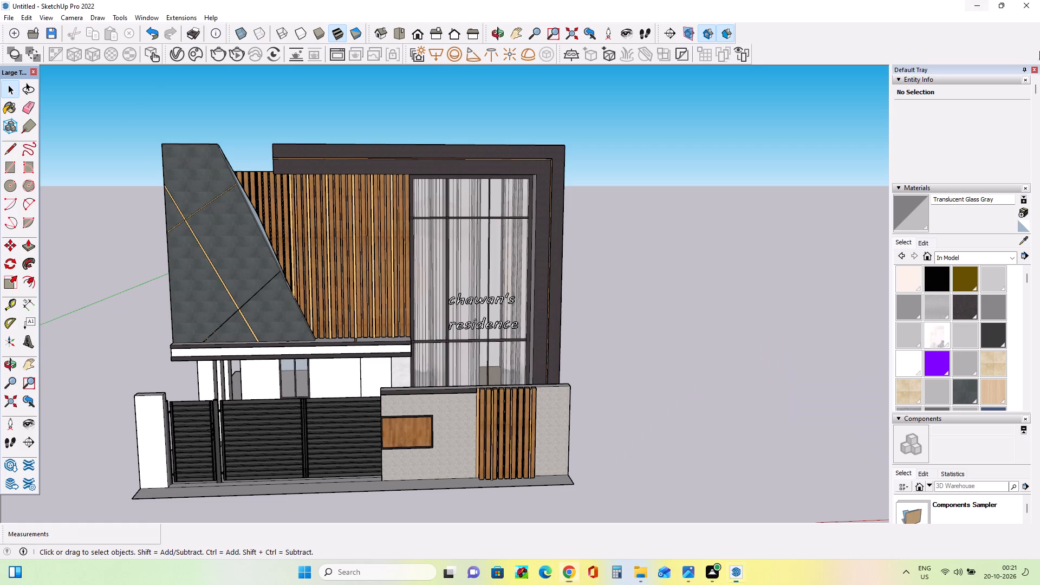
click(10, 15)
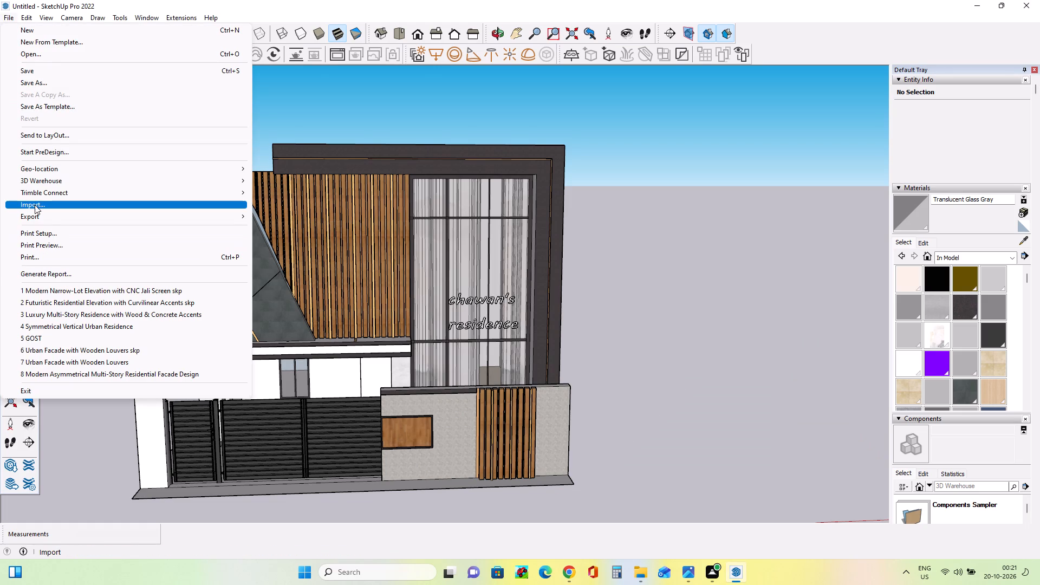
click(35, 205)
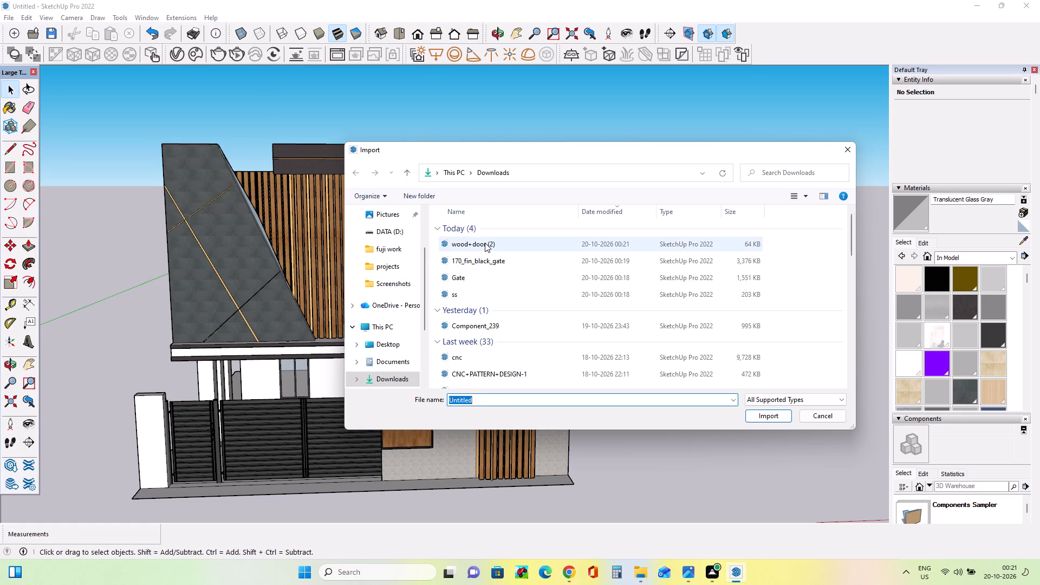
click(485, 243)
click(750, 420)
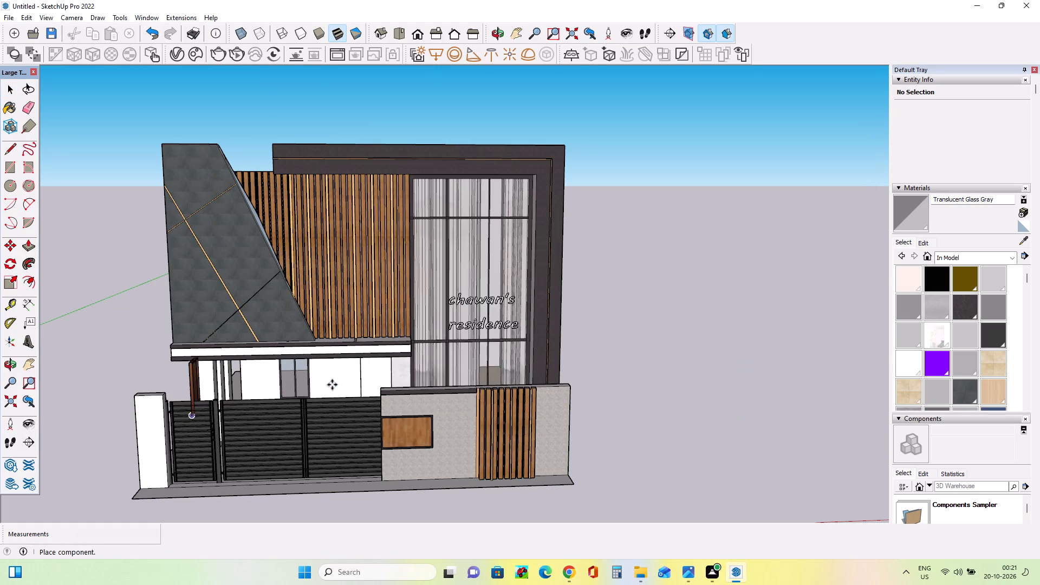
middle_drag(373, 415, 476, 431)
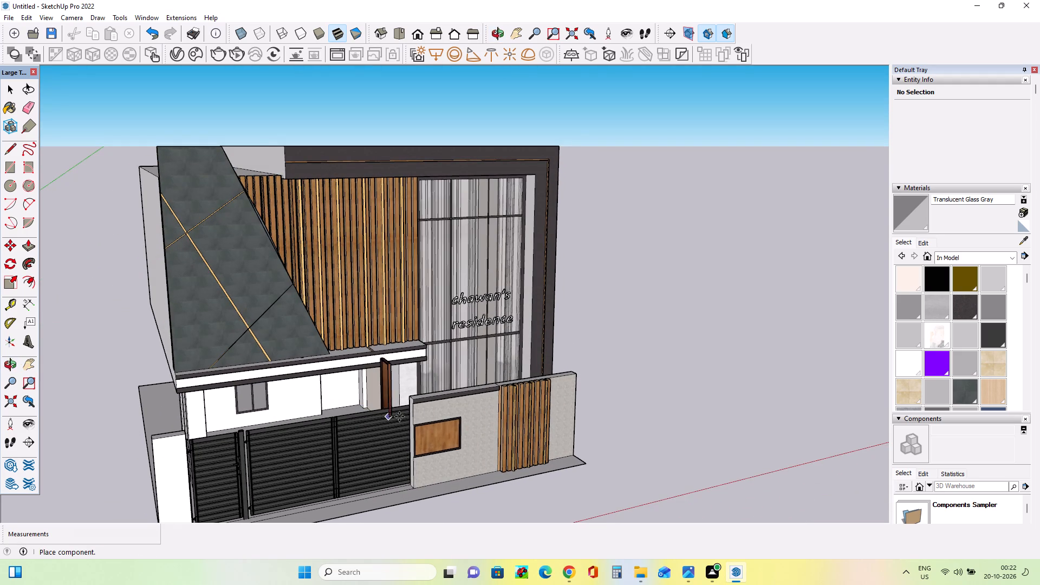
middle_drag(400, 417, 438, 374)
click(683, 370)
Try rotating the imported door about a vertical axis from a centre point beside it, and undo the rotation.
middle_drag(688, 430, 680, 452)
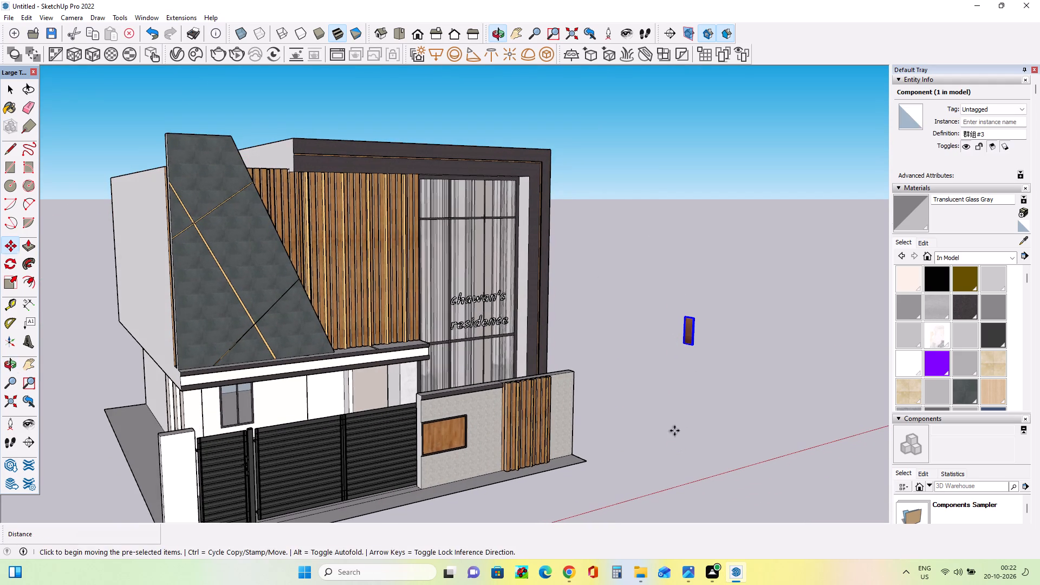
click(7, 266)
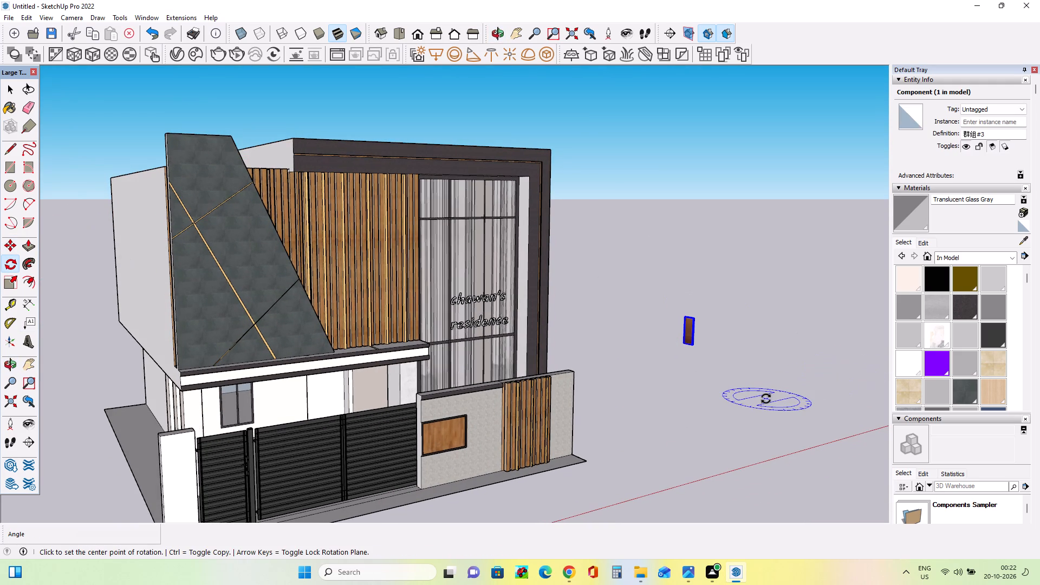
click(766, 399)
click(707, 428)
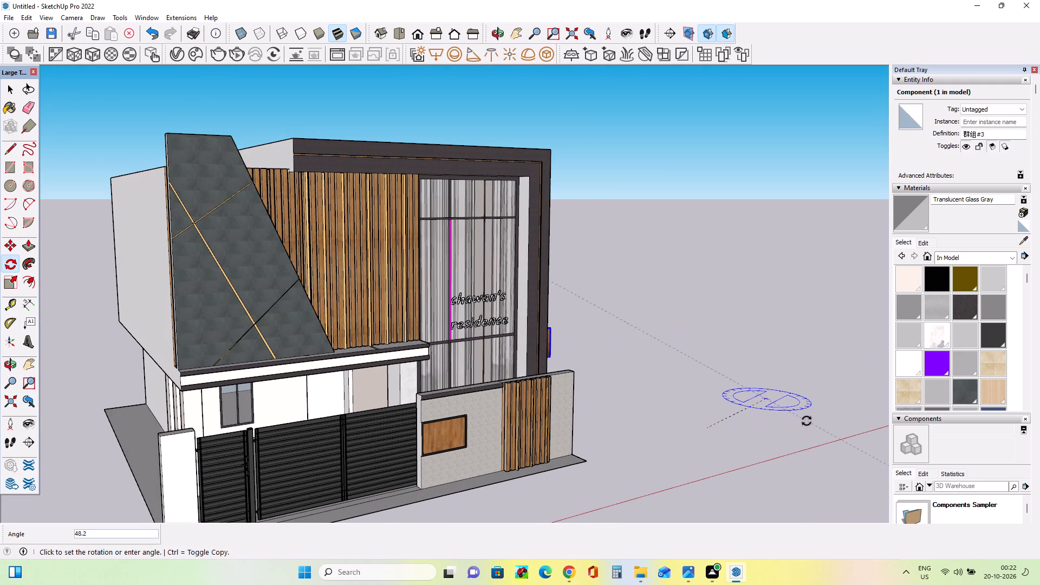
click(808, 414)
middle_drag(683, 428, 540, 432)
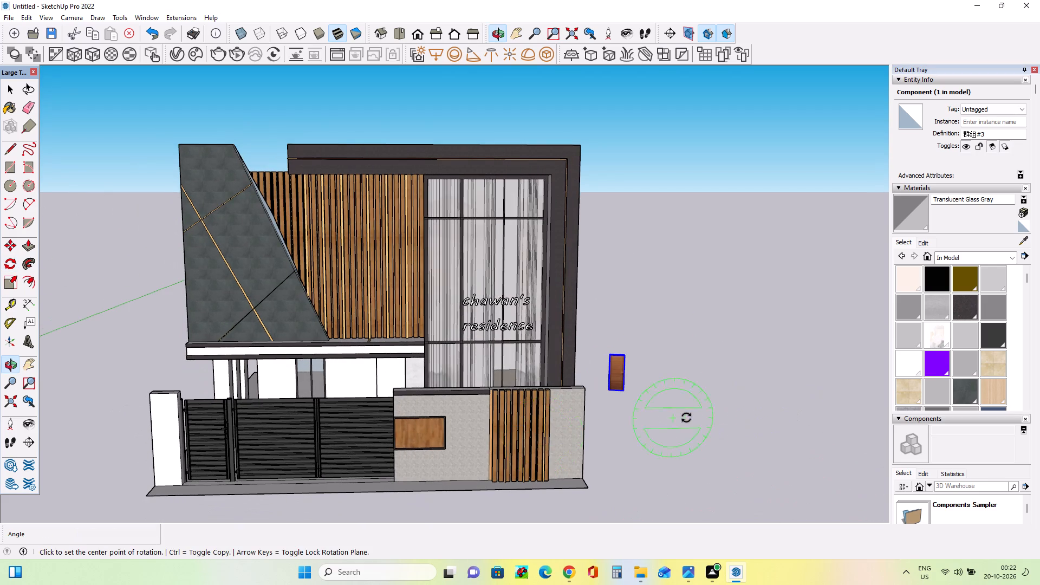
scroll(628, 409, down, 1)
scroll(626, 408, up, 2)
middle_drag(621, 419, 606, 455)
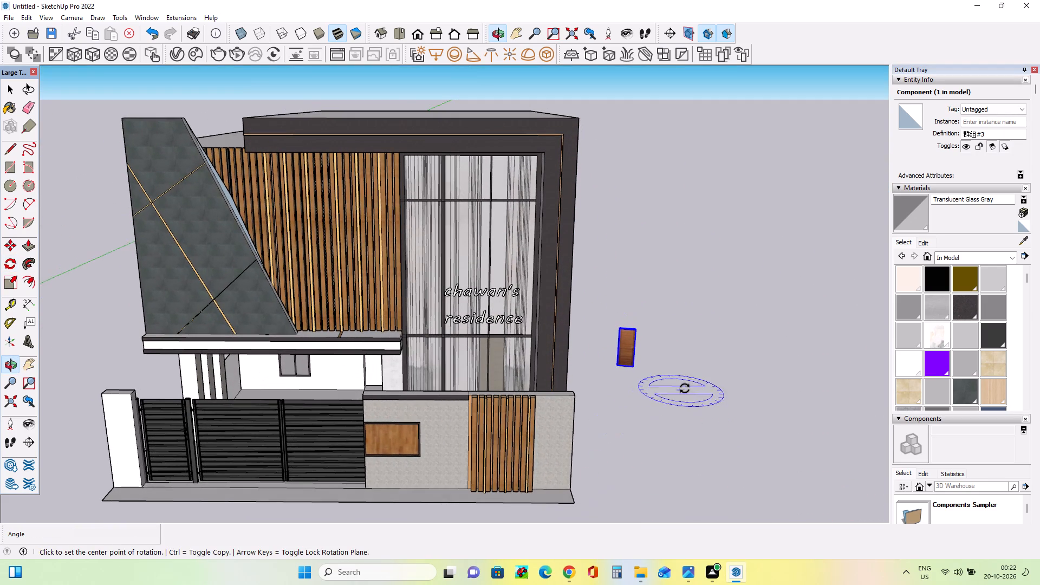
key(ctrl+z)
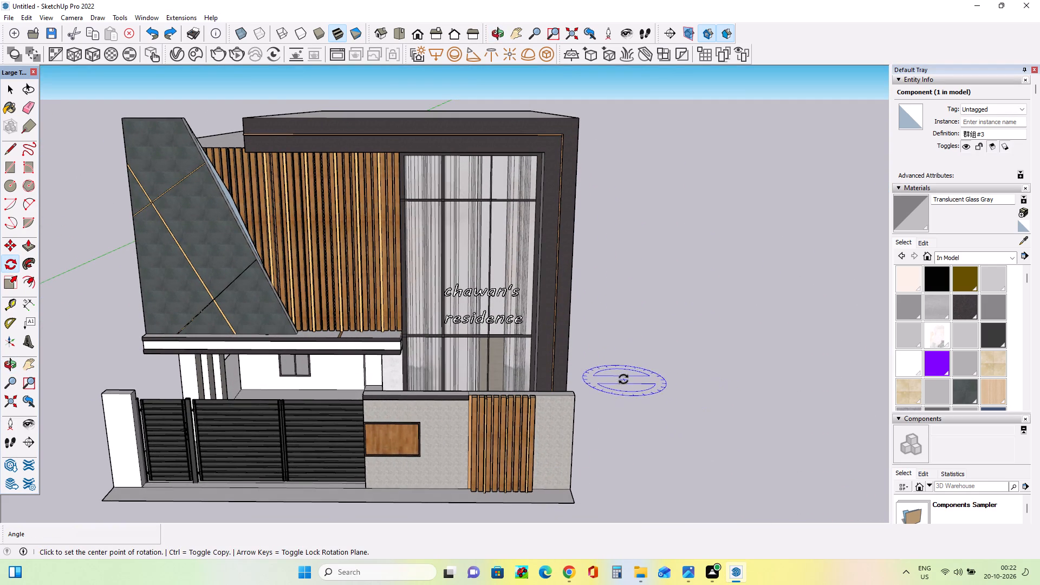
Rotate the imported wood door 90 degrees about a vertical axis so its face is parallel to the house front.
scroll(623, 379, down, 8)
middle_drag(660, 425, 664, 438)
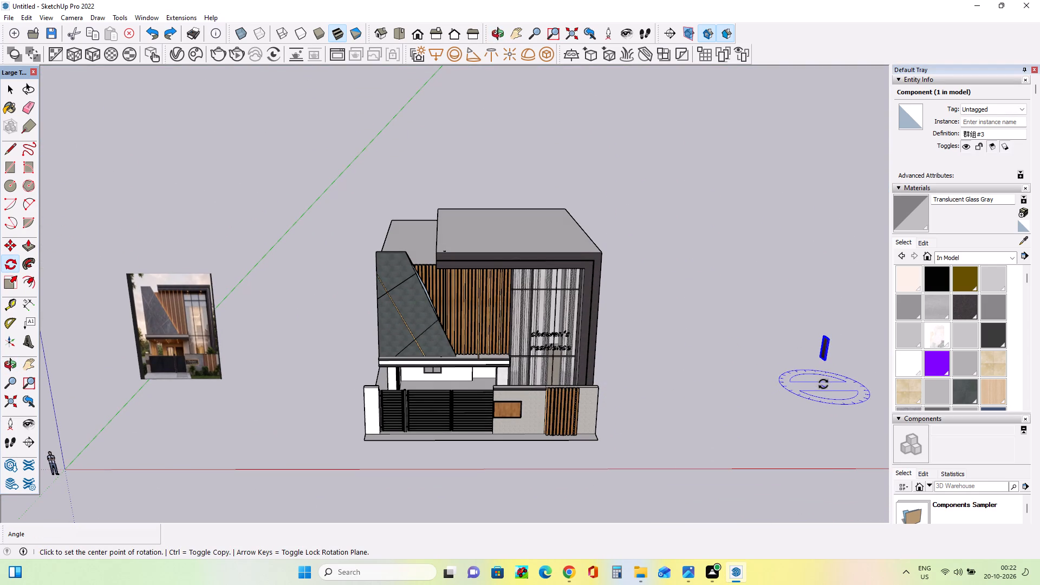
click(826, 387)
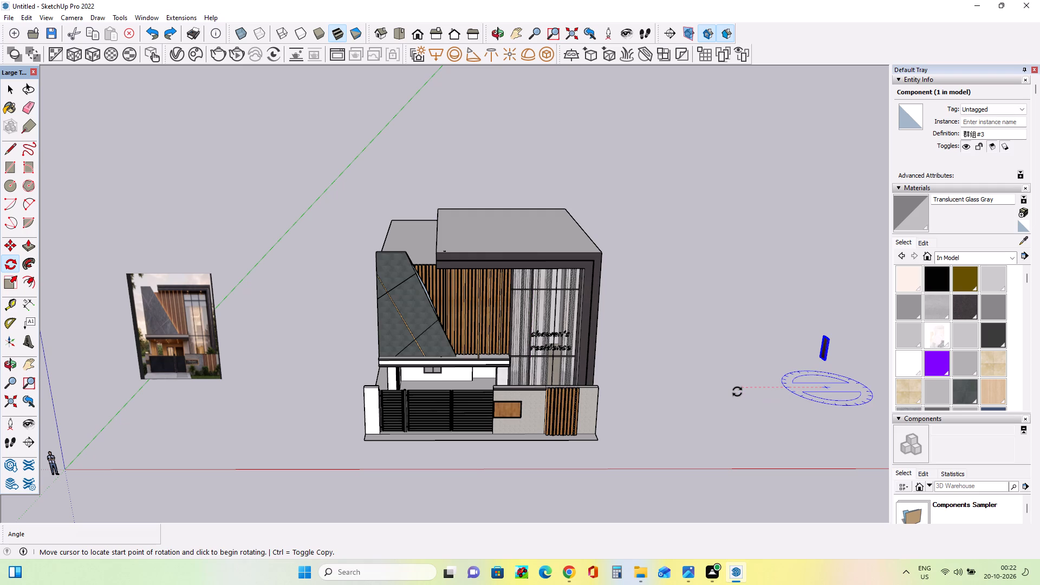
click(737, 392)
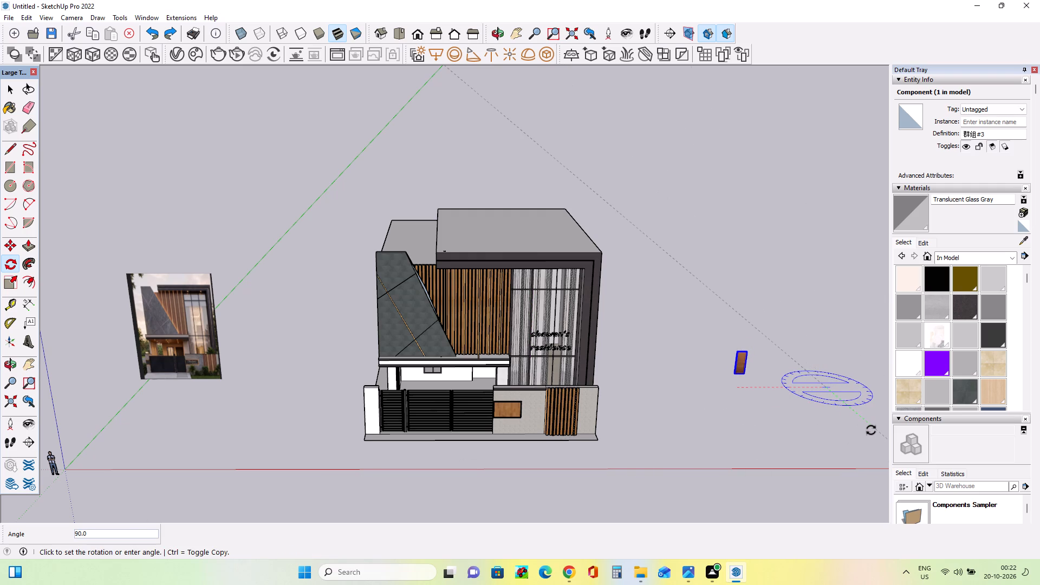
click(871, 430)
Move the door by its lower corner to the base corner of the doorway in the porch's back wall.
middle_drag(727, 431, 745, 407)
scroll(720, 388, up, 6)
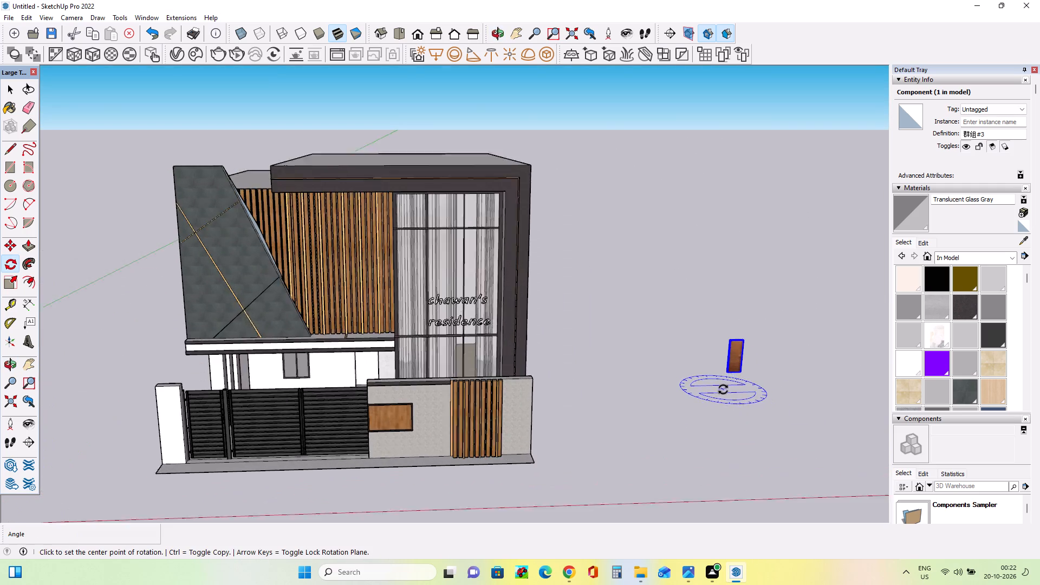
middle_drag(745, 402, 753, 419)
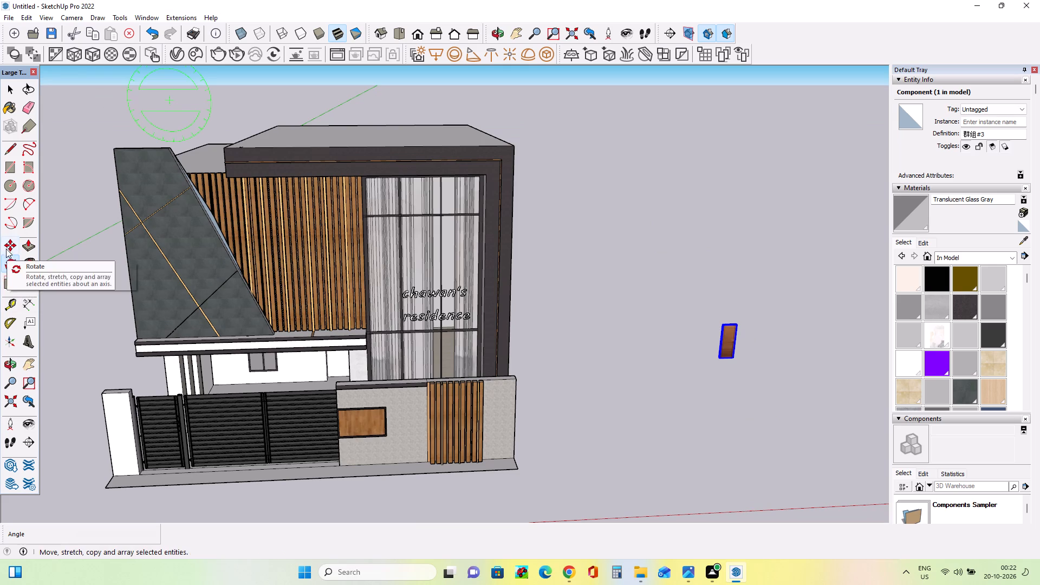
click(6, 247)
click(718, 362)
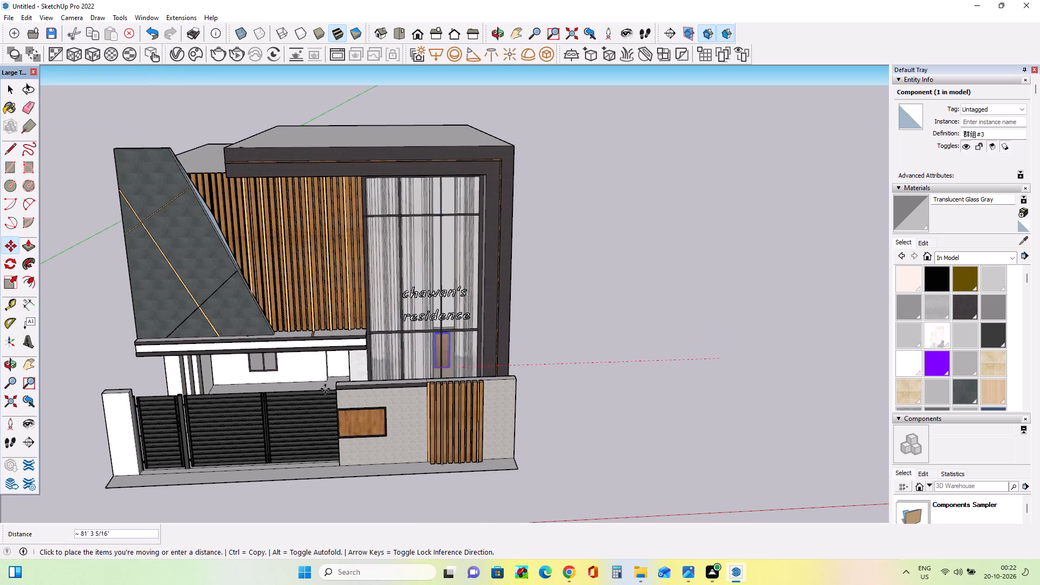
scroll(318, 387, up, 3)
scroll(318, 387, down, 1)
scroll(318, 387, up, 6)
middle_drag(331, 397, 478, 381)
scroll(446, 374, down, 1)
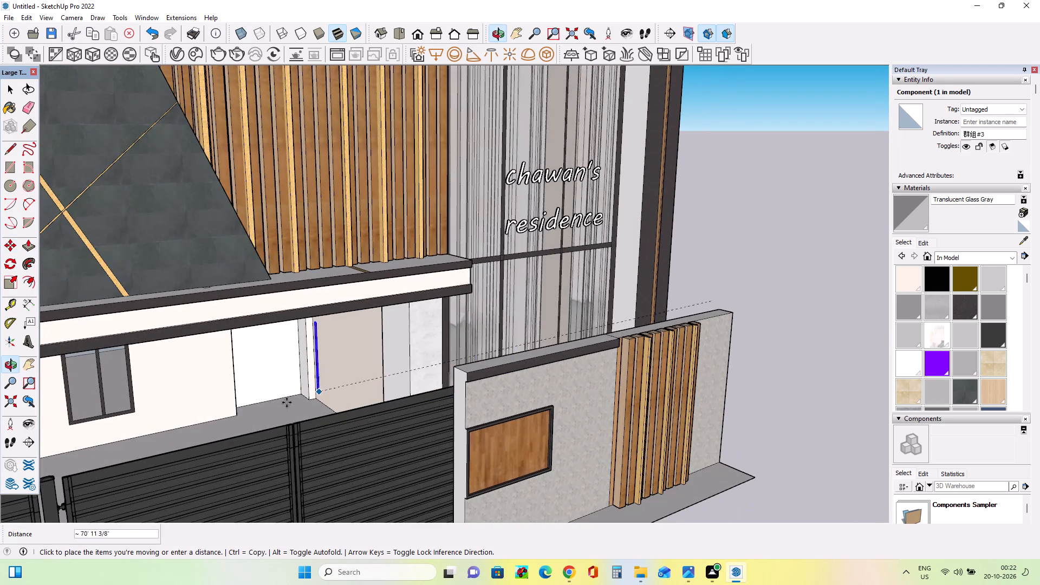
click(233, 414)
Scale the door up uniformly from its top corner until its height roughly fits the doorway.
middle_drag(329, 406, 324, 392)
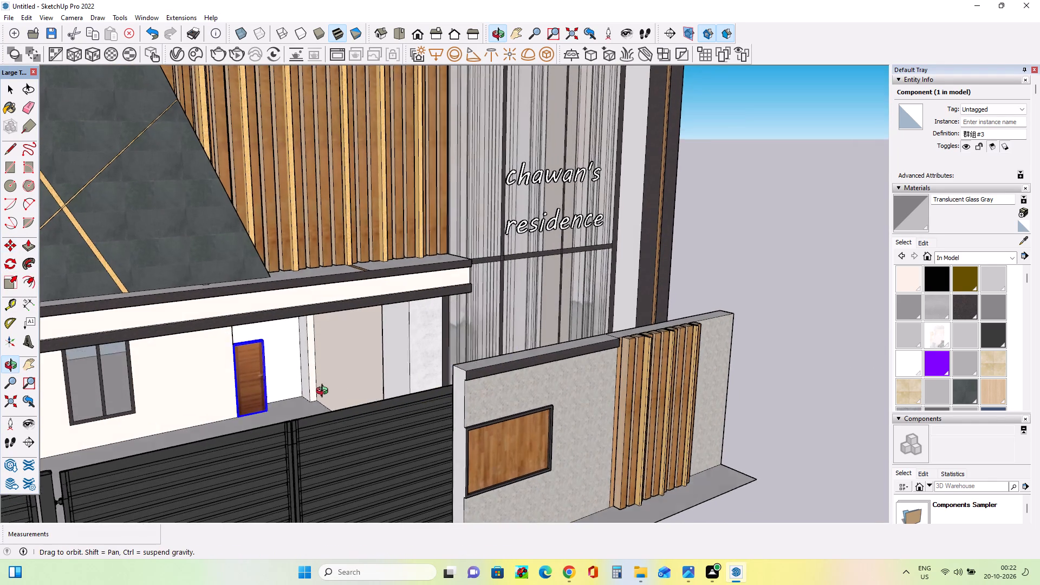
middle_drag(324, 392, 320, 361)
scroll(338, 370, up, 1)
scroll(262, 343, up, 5)
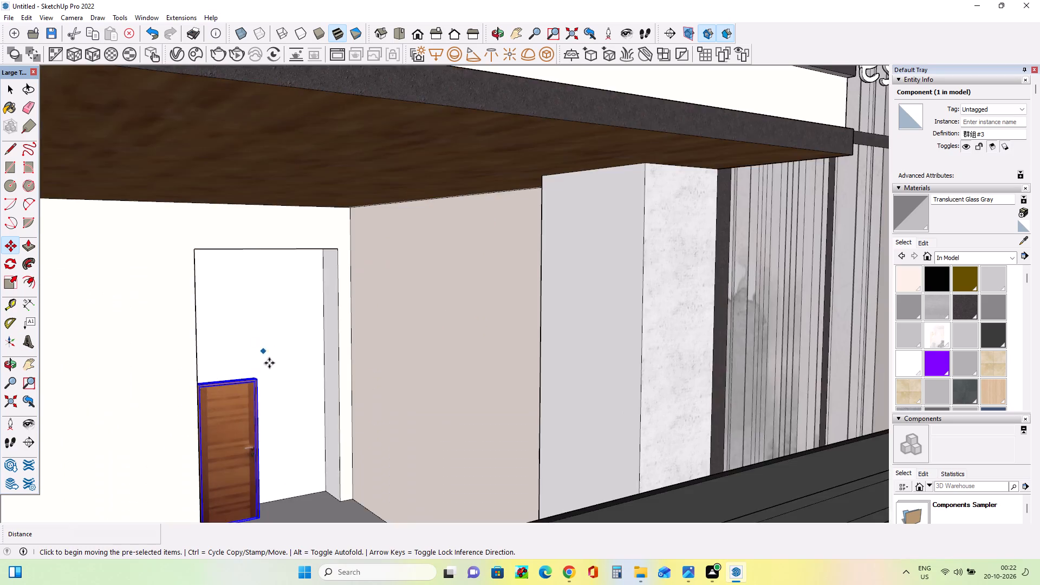
middle_drag(270, 393, 265, 435)
scroll(224, 407, up, 1)
middle_drag(224, 407, 214, 389)
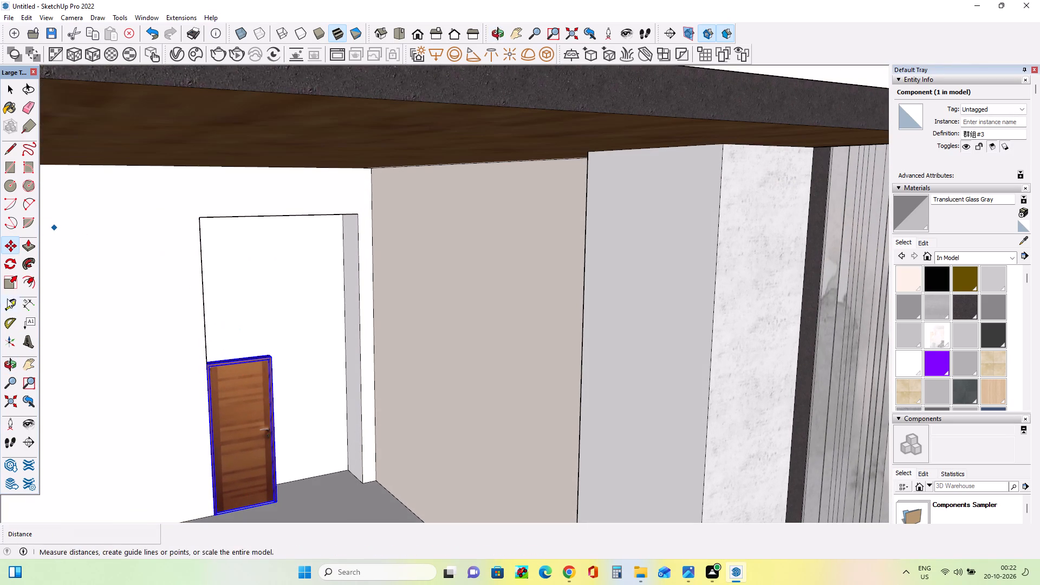
click(6, 284)
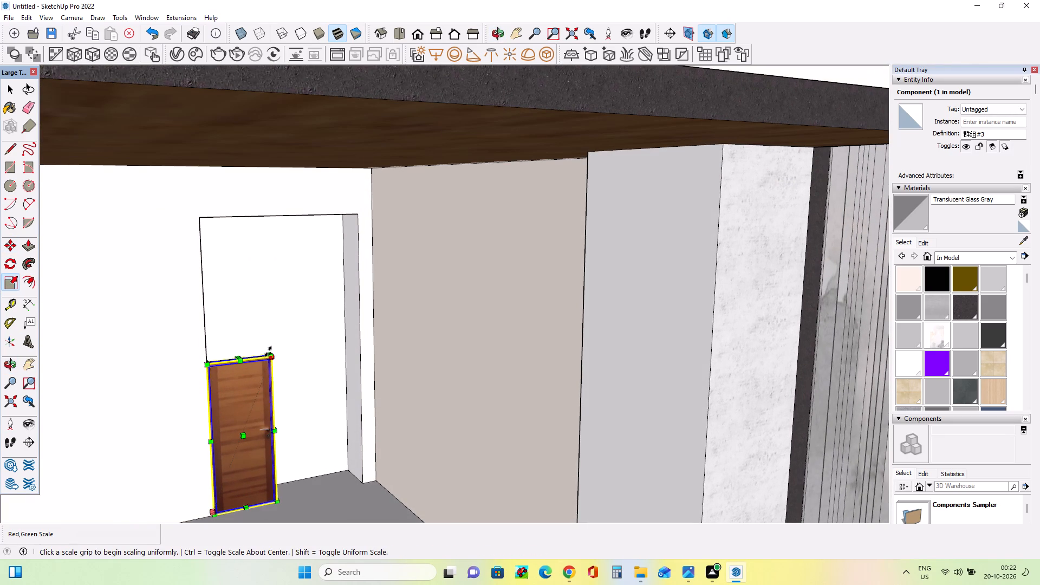
drag(268, 352, 355, 230)
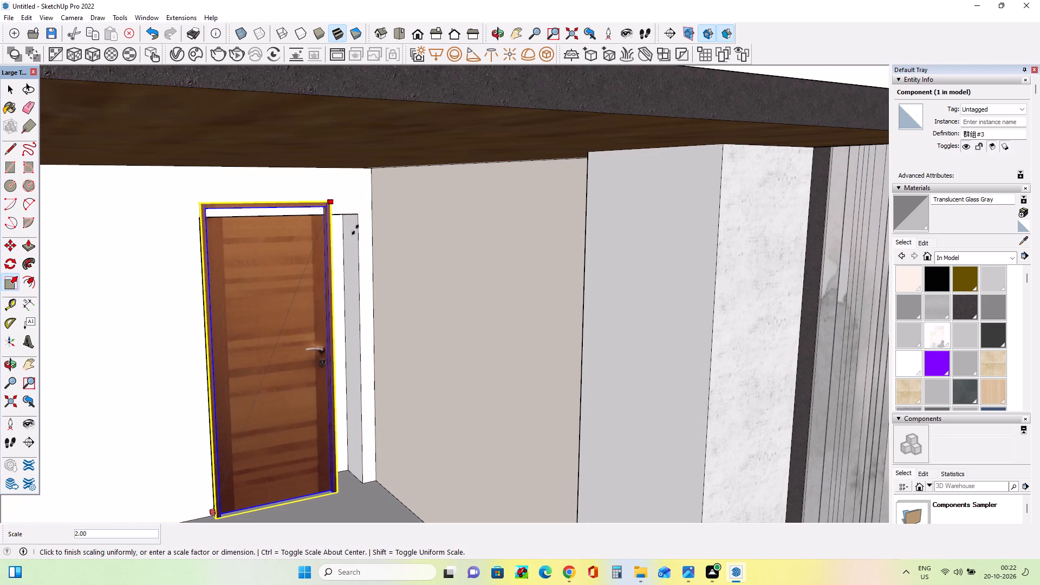
drag(355, 230, 451, 286)
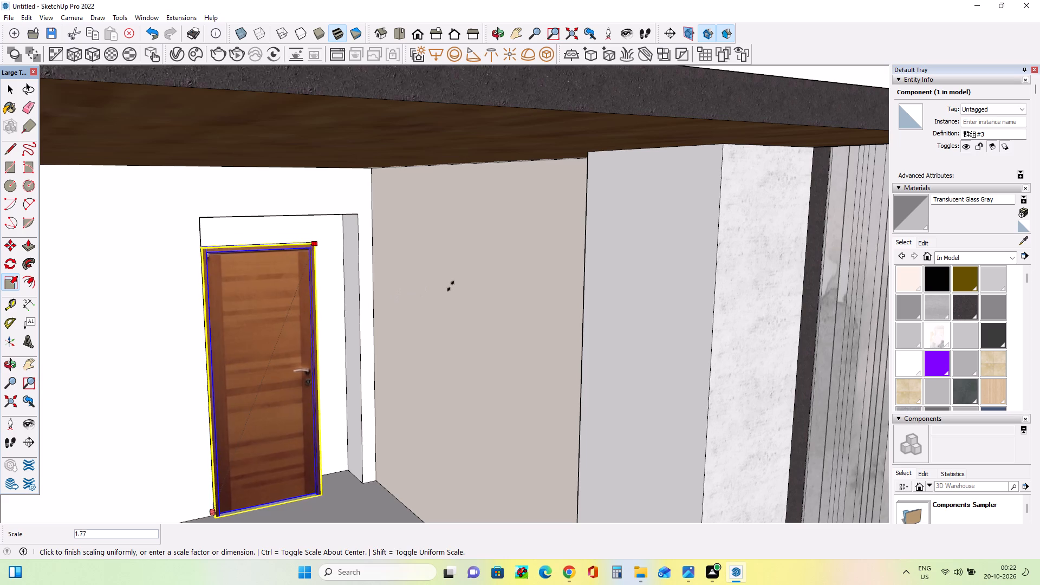
drag(451, 286, 394, 246)
Stretch the door's width from its handle side along the green axis to the far jamb of the doorway.
middle_drag(362, 342, 287, 318)
scroll(345, 337, up, 5)
middle_drag(372, 376, 330, 391)
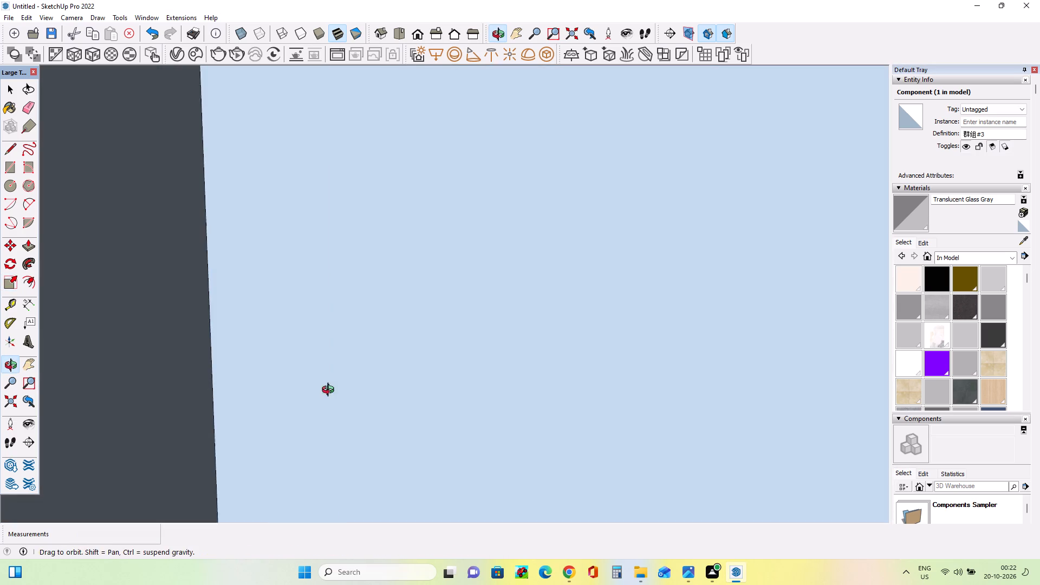
middle_drag(330, 391, 333, 391)
middle_drag(401, 361, 541, 383)
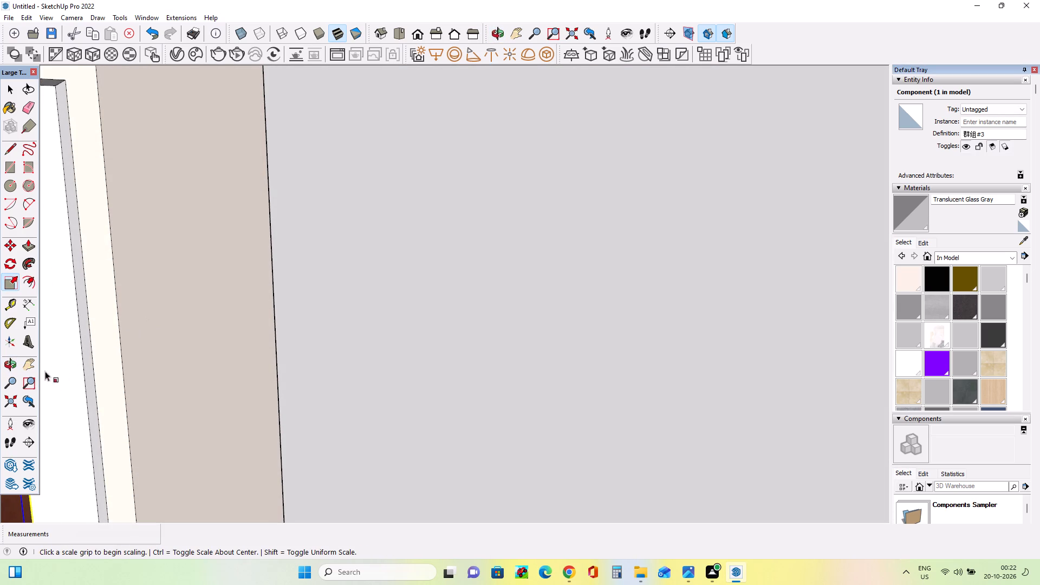
click(25, 362)
drag(136, 342, 335, 296)
middle_drag(386, 346, 314, 357)
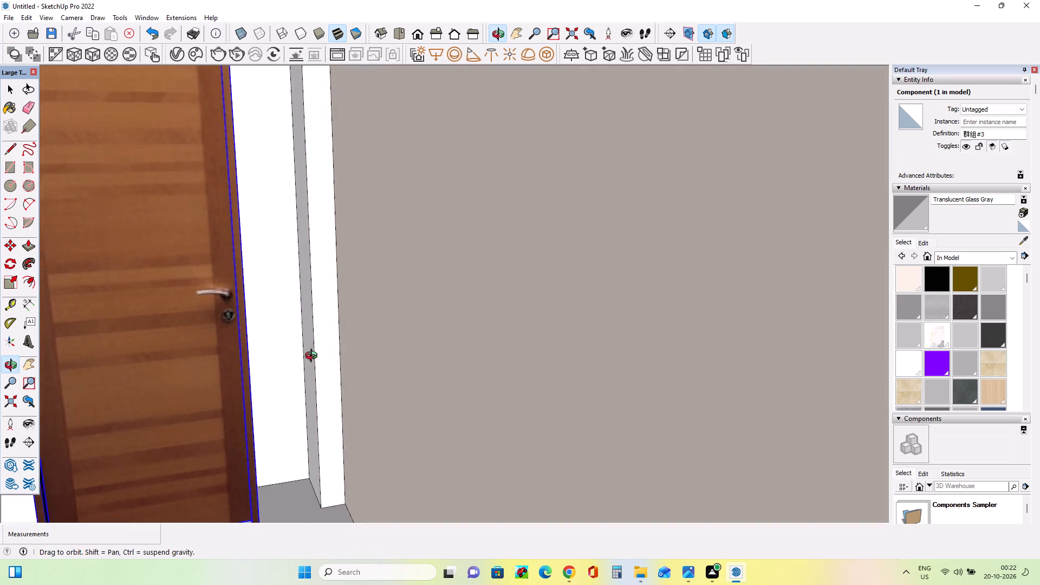
middle_drag(314, 357, 323, 352)
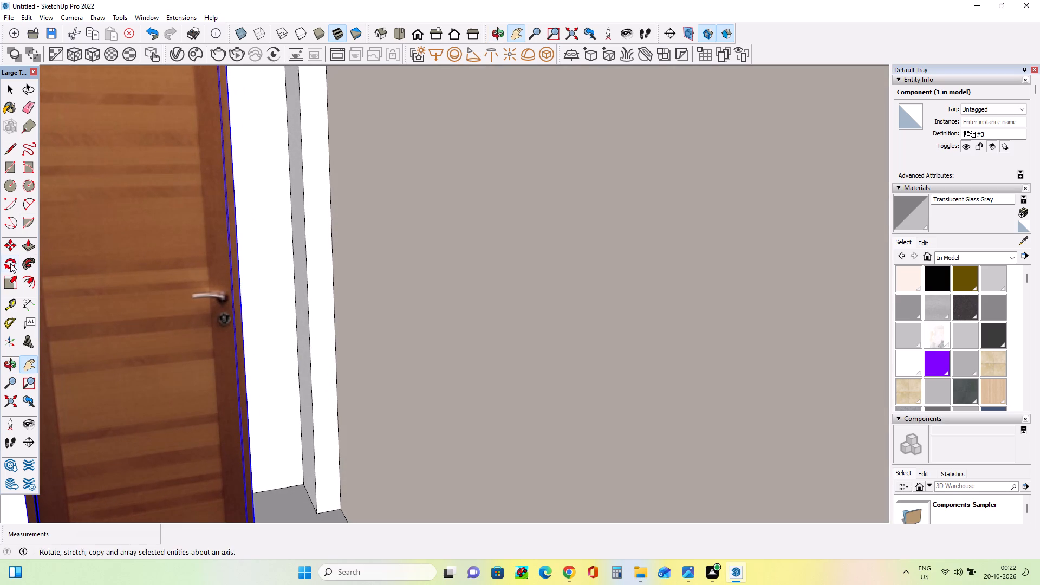
click(14, 284)
scroll(287, 289, up, 5)
middle_drag(346, 321, 310, 337)
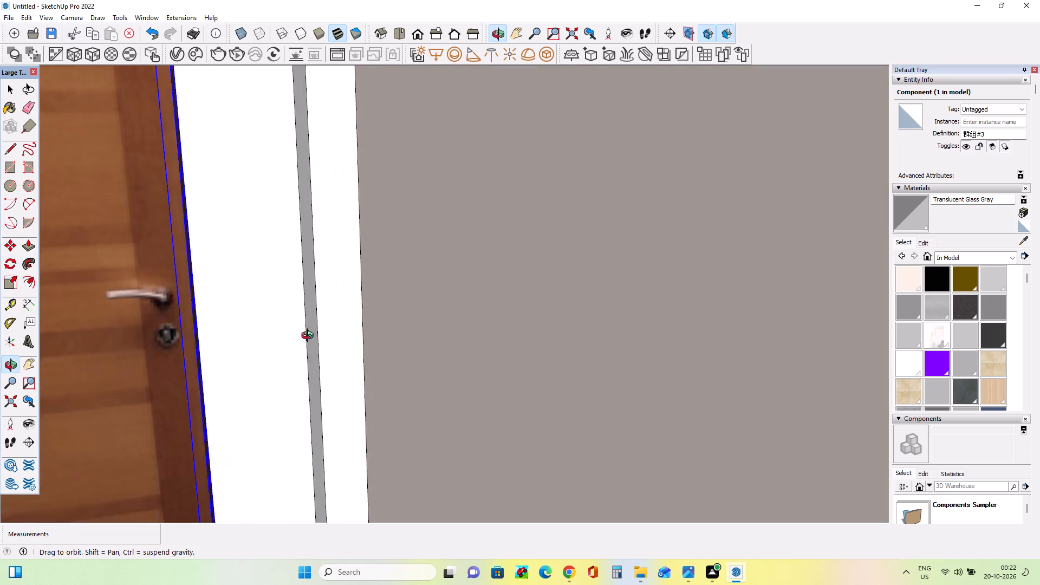
middle_drag(310, 337, 291, 348)
click(197, 296)
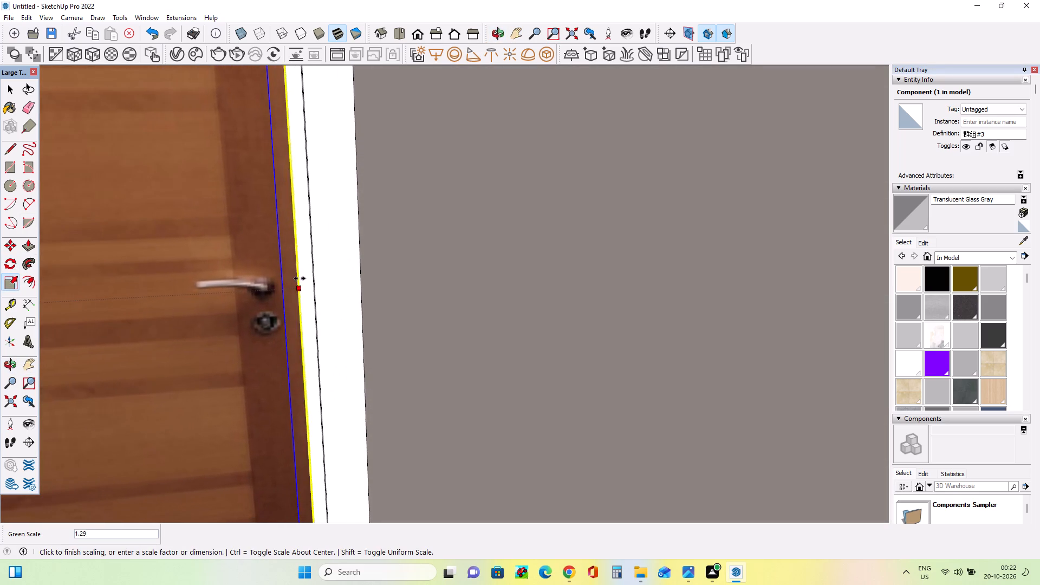
click(311, 277)
Examine the fitted door and the whole facade from the street side, and deselect the door.
scroll(424, 304, down, 12)
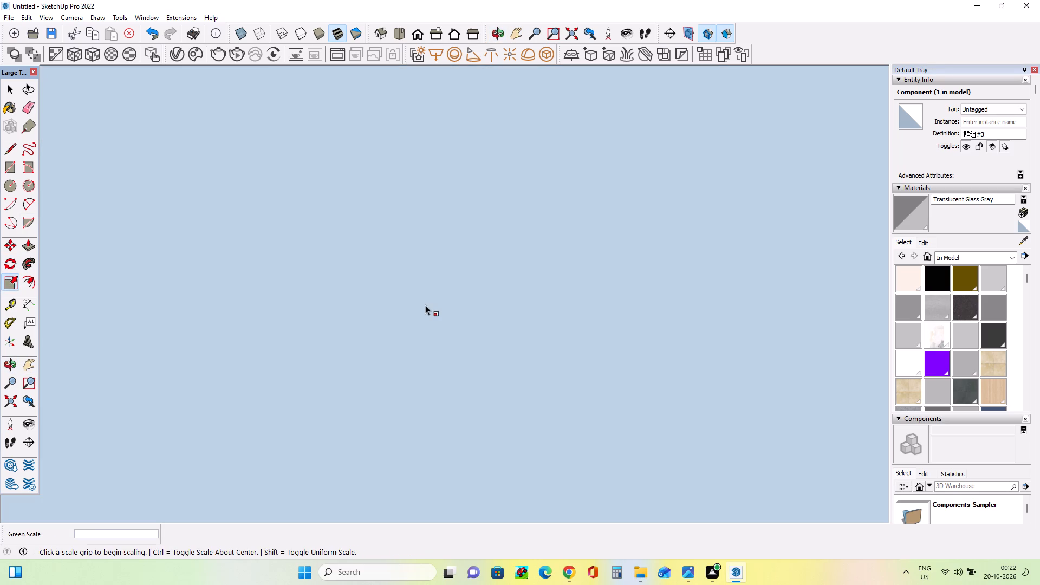
scroll(425, 305, down, 5)
scroll(198, 286, down, 18)
scroll(238, 288, down, 20)
scroll(238, 288, down, 9)
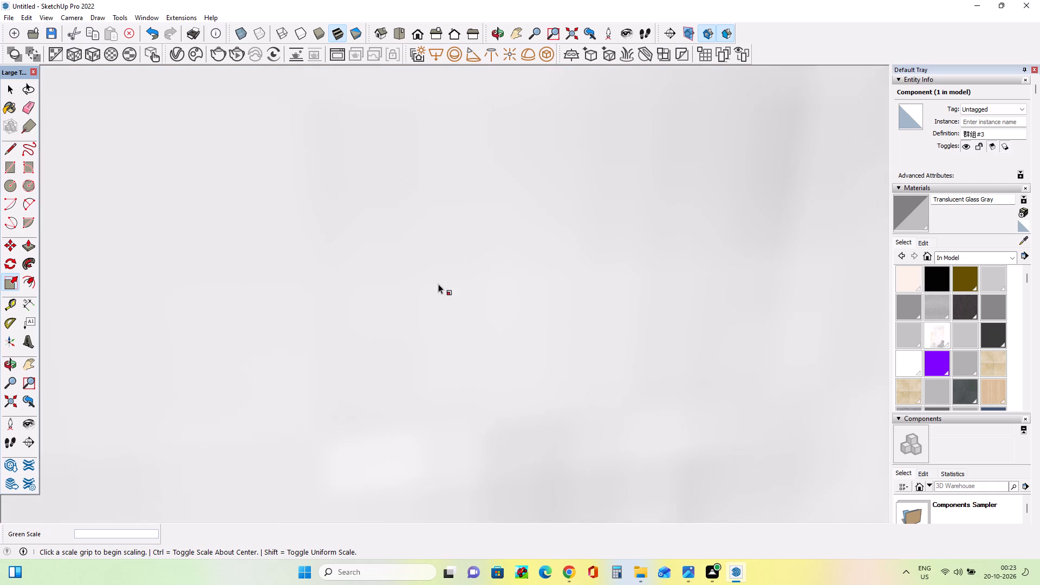
scroll(438, 284, down, 20)
scroll(438, 284, down, 9)
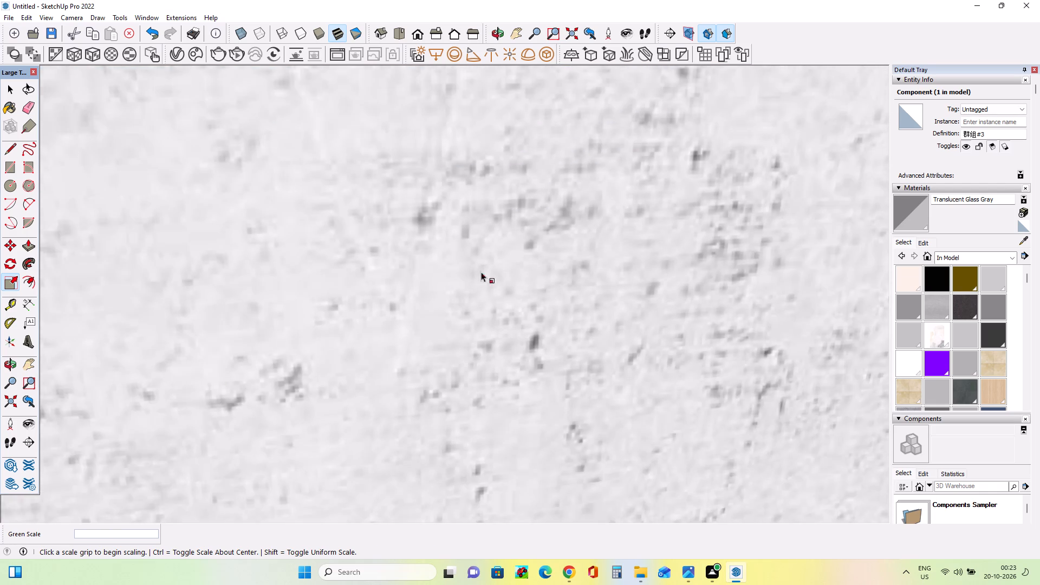
scroll(481, 272, down, 2)
scroll(573, 290, down, 20)
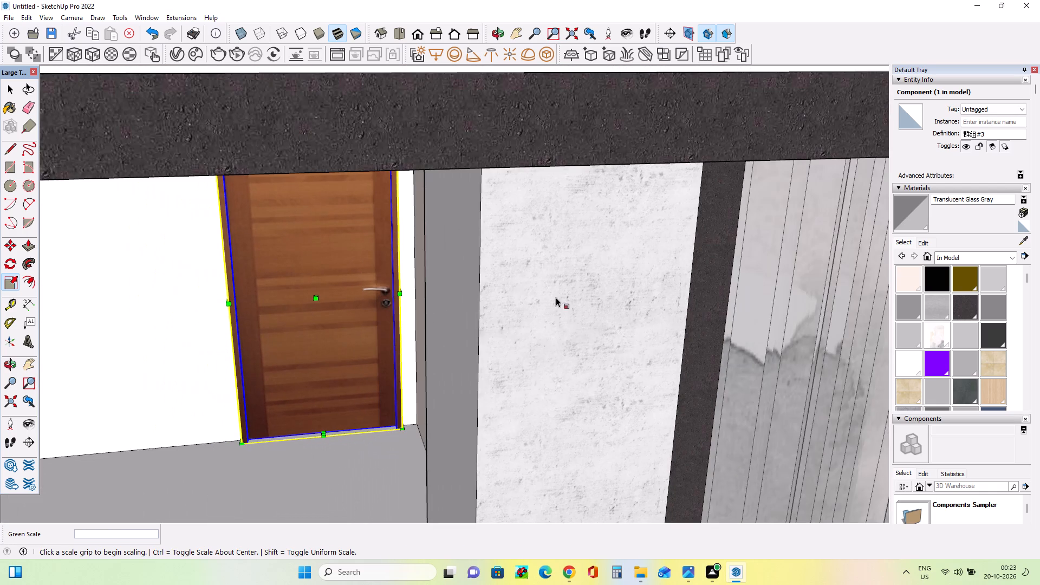
middle_drag(537, 258, 526, 185)
scroll(519, 197, down, 5)
scroll(420, 216, down, 12)
middle_drag(479, 252, 496, 313)
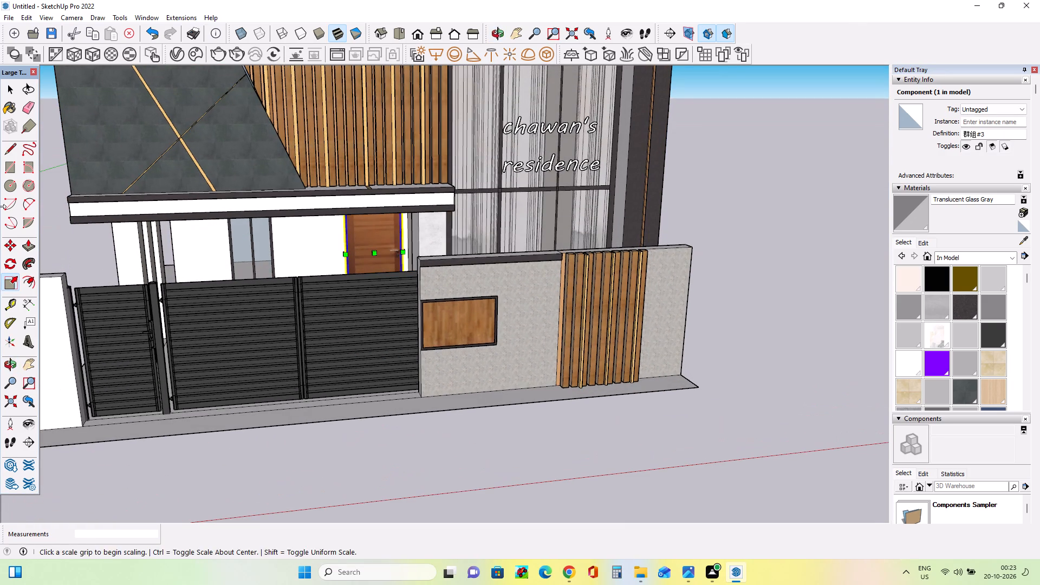
click(12, 90)
click(28, 361)
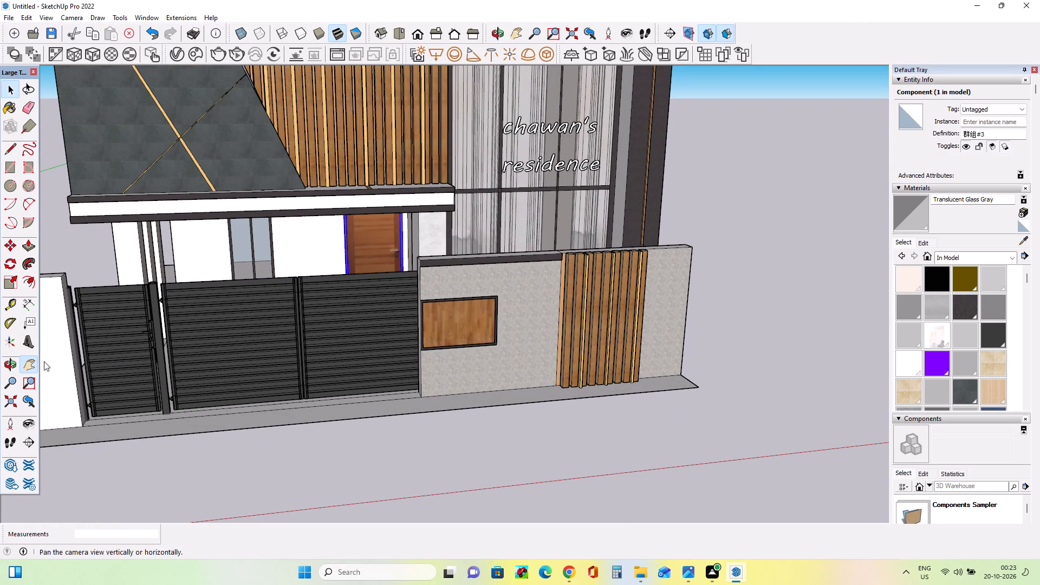
drag(531, 350, 572, 436)
scroll(572, 434, down, 4)
middle_drag(582, 457, 550, 408)
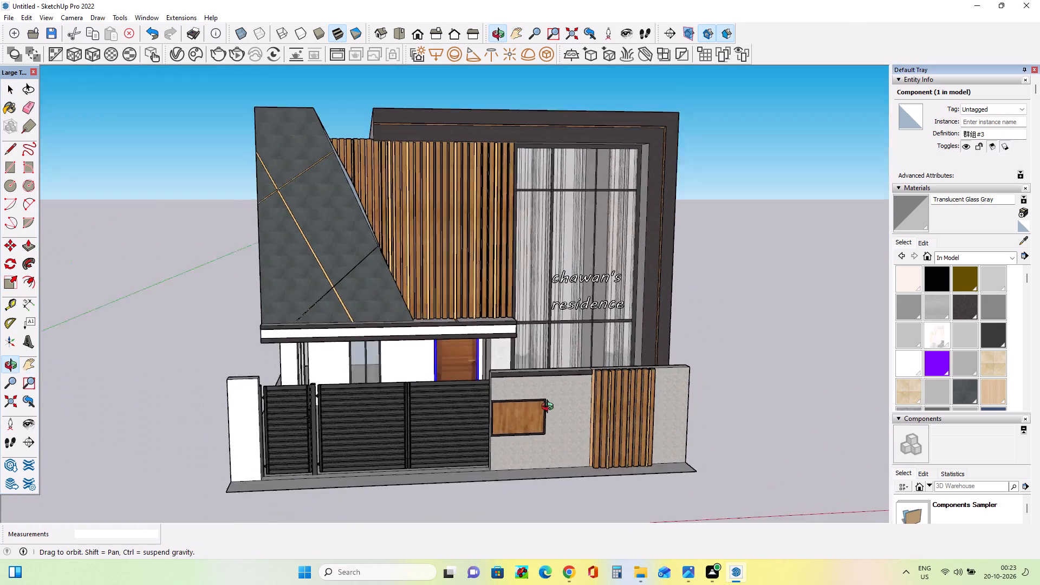
middle_drag(550, 408, 545, 391)
scroll(536, 347, up, 2)
middle_drag(536, 348, 529, 331)
scroll(529, 331, down, 3)
middle_drag(531, 333, 537, 308)
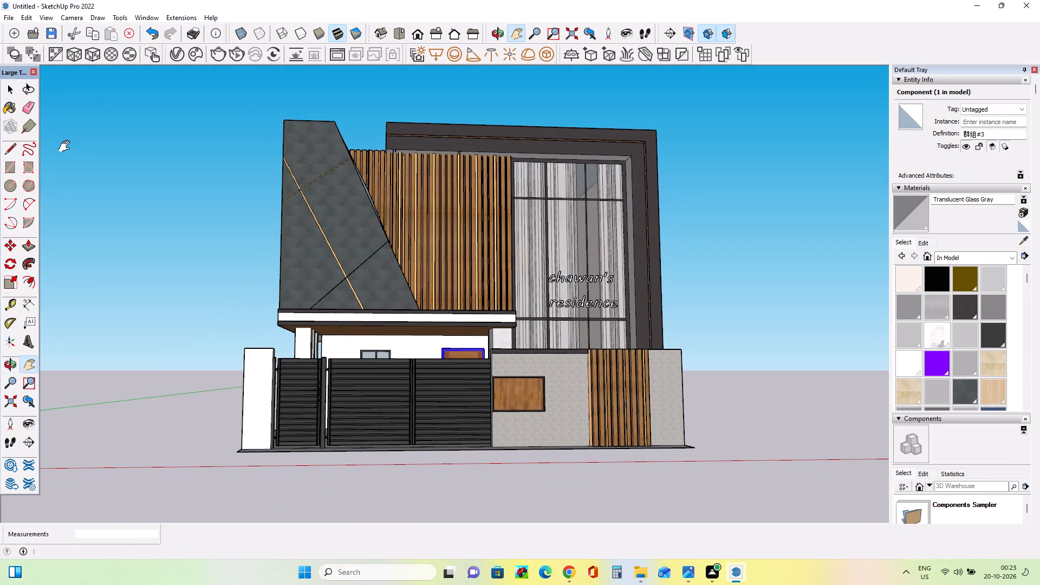
click(5, 88)
click(118, 233)
With the whole house front in view, open the Asset Editor.
middle_drag(277, 381, 281, 396)
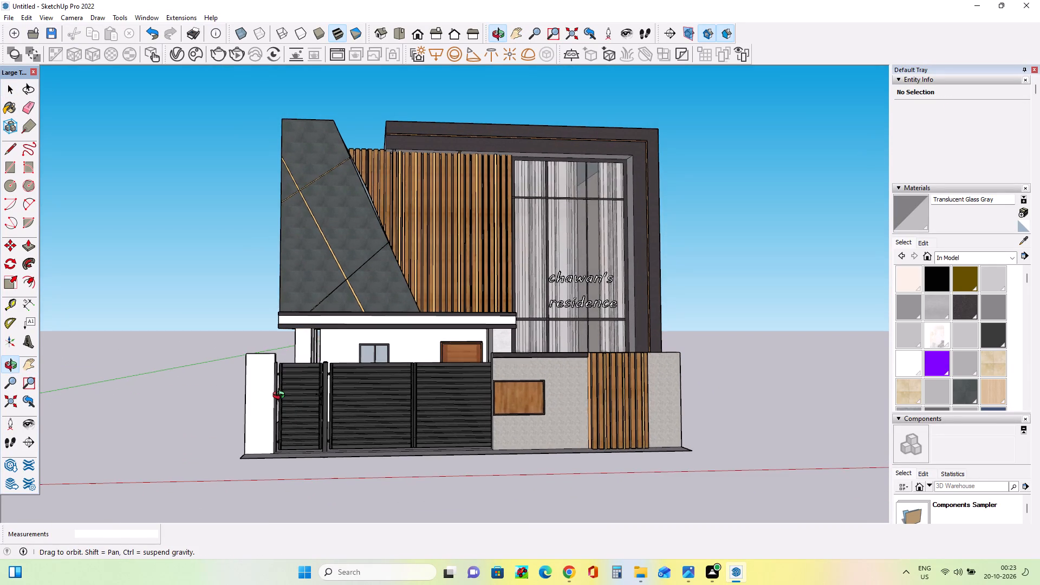
middle_drag(281, 396, 279, 396)
scroll(408, 411, up, 2)
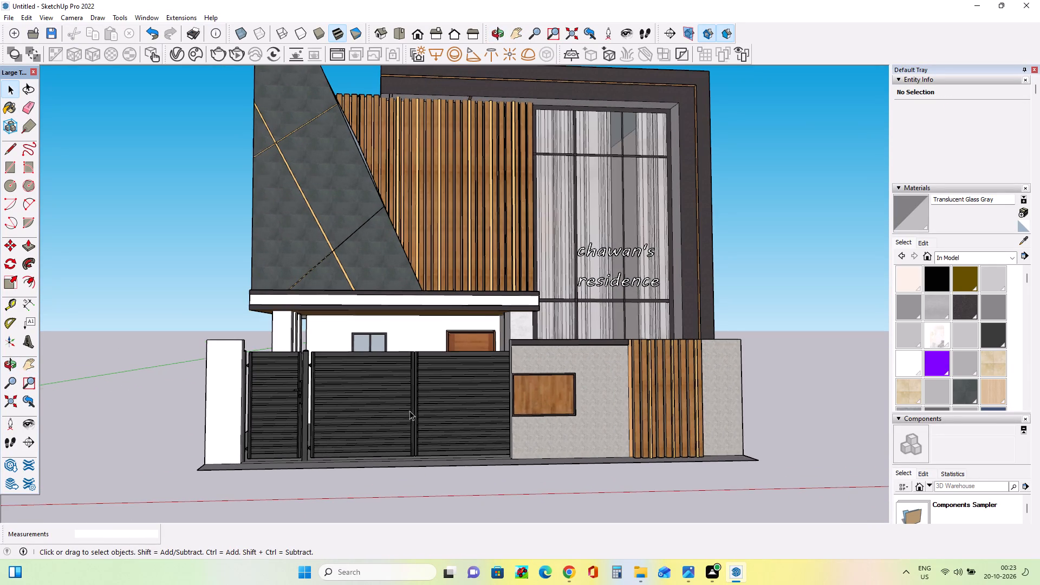
middle_click(409, 411)
click(31, 362)
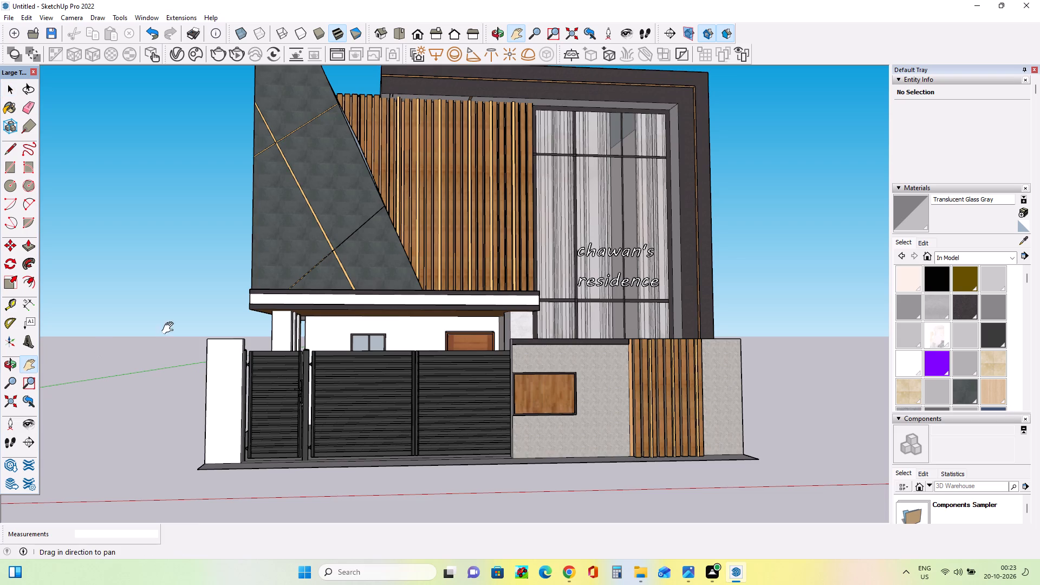
drag(170, 328, 168, 375)
middle_drag(274, 386, 273, 381)
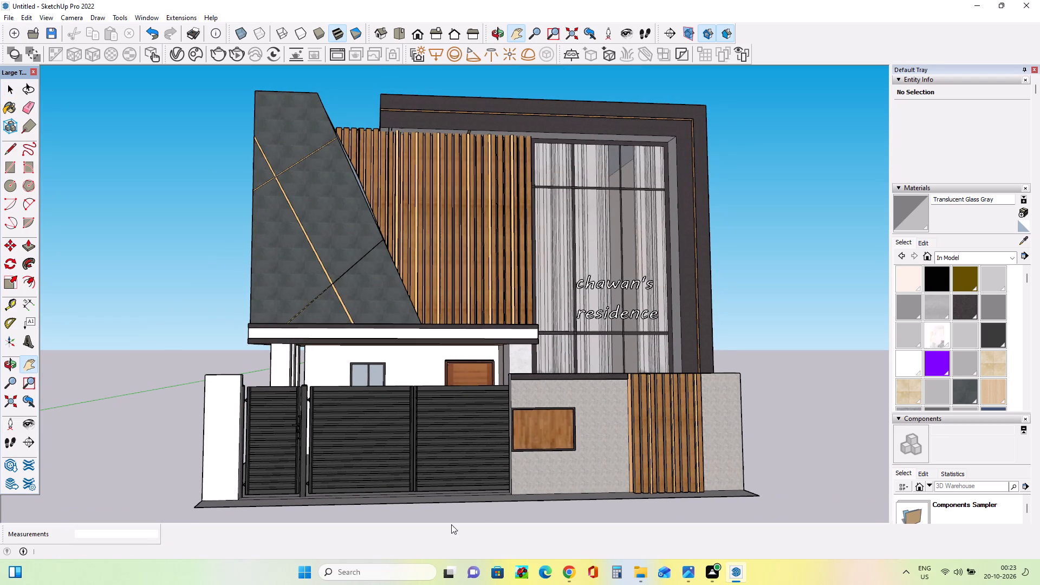
click(179, 57)
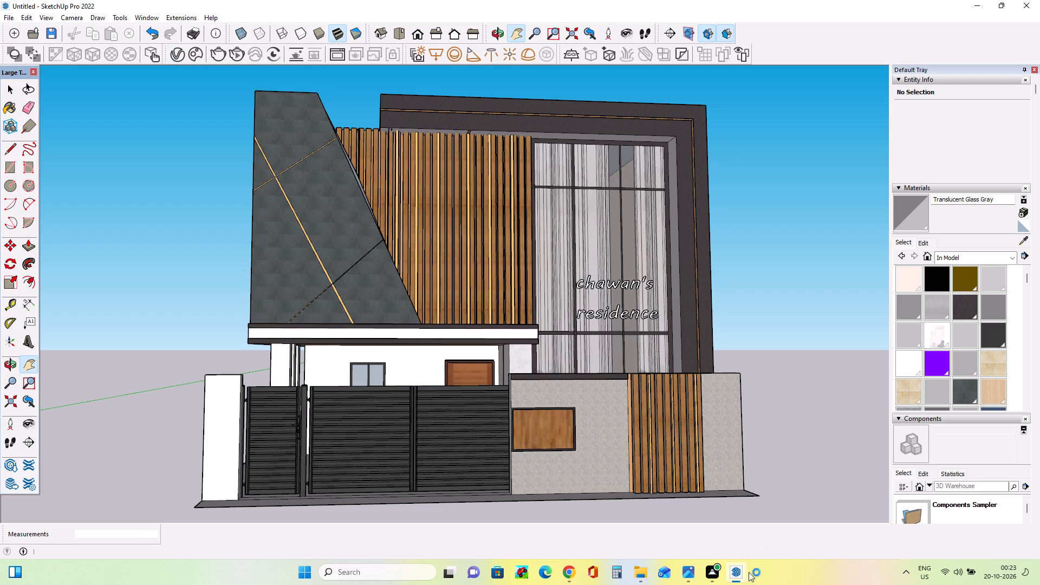
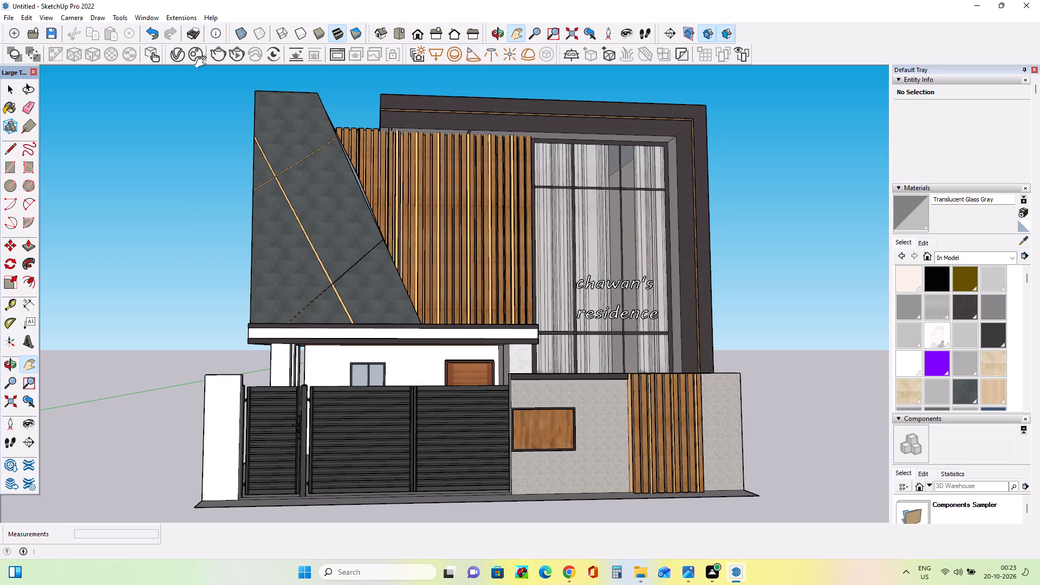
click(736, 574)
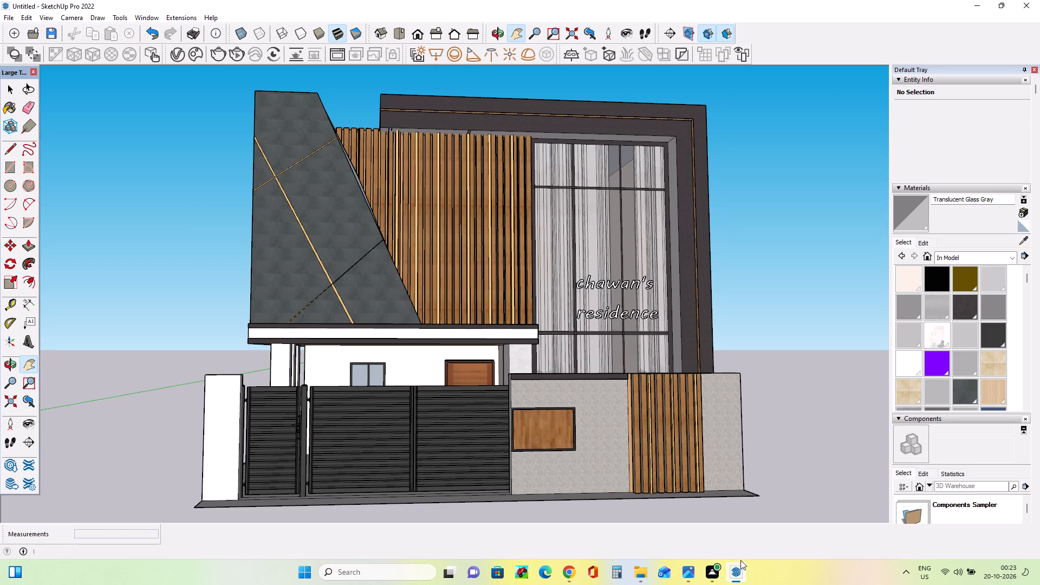
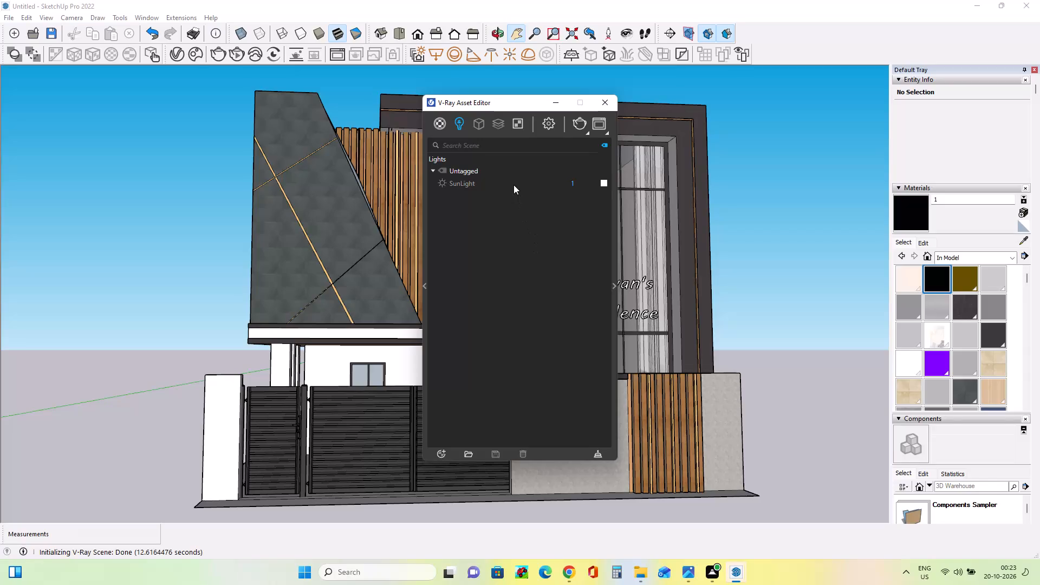
Enable custom orientation for the SunLight and aim it at about 237.3 horizontal and 36.6 vertical angle.
click(611, 285)
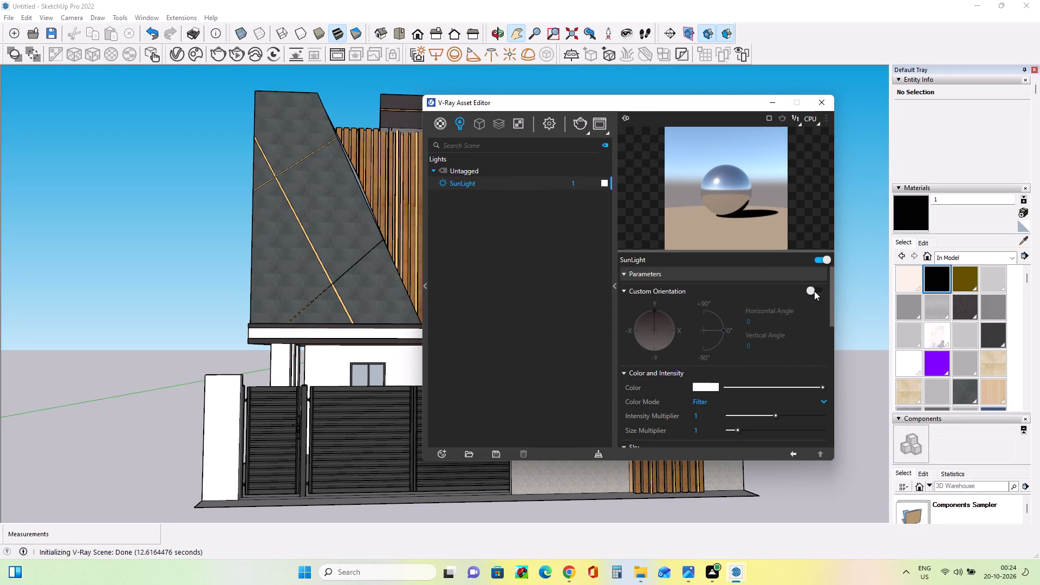
click(814, 291)
drag(727, 333, 723, 324)
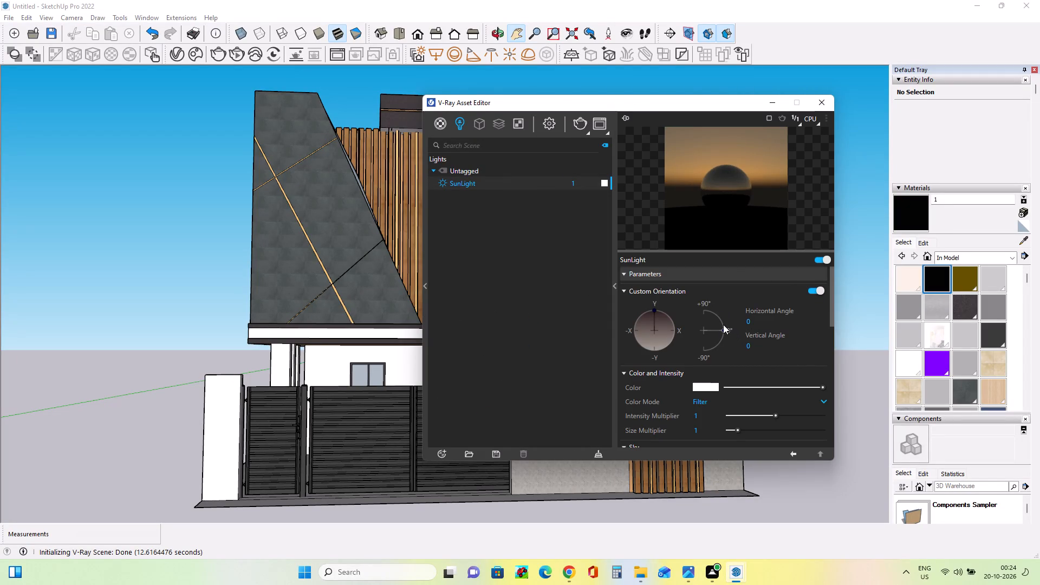
drag(723, 324, 721, 322)
drag(725, 330, 718, 320)
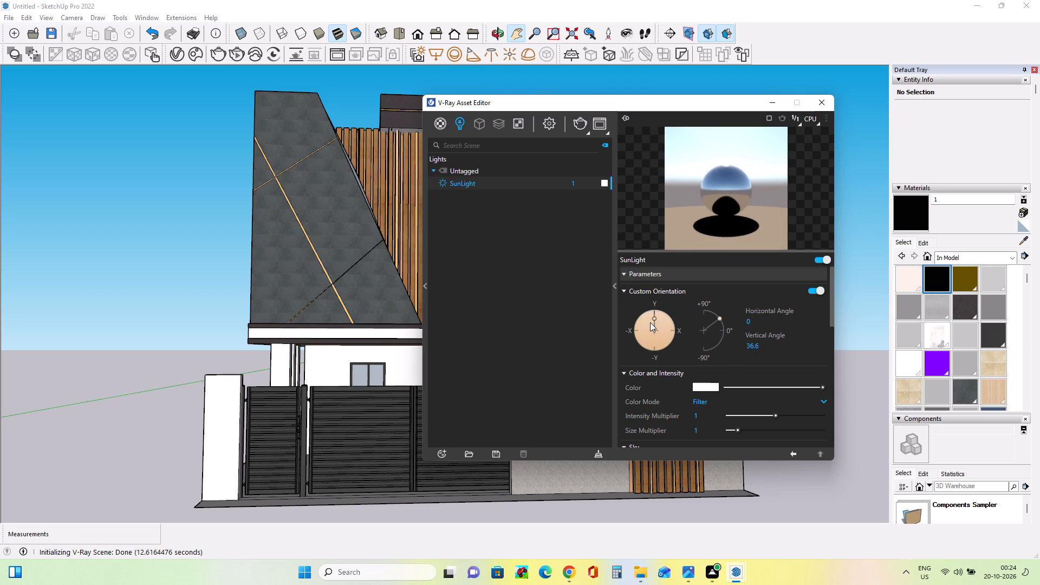
drag(652, 318, 638, 346)
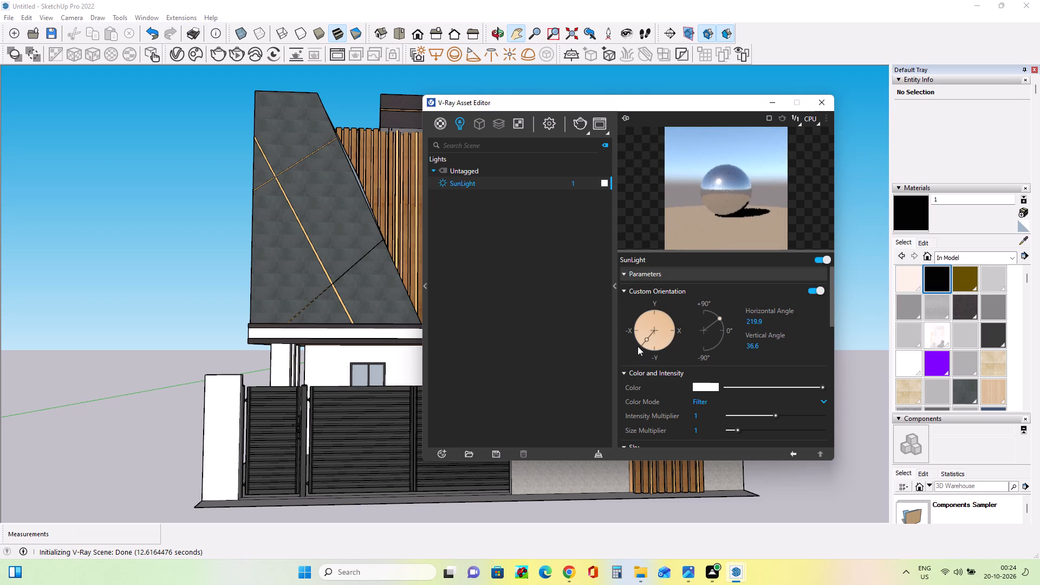
drag(638, 346, 633, 343)
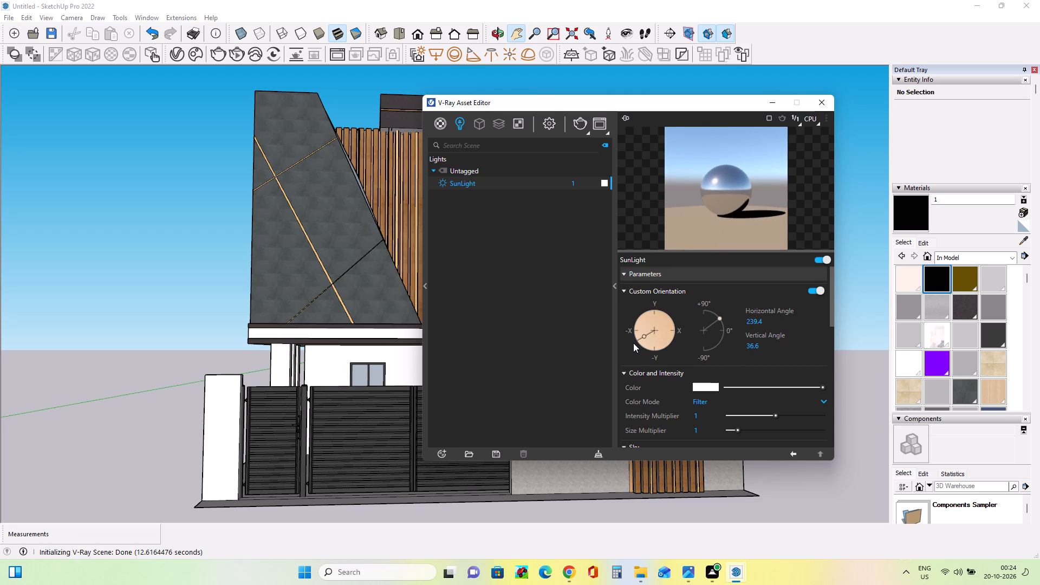
drag(633, 343, 635, 343)
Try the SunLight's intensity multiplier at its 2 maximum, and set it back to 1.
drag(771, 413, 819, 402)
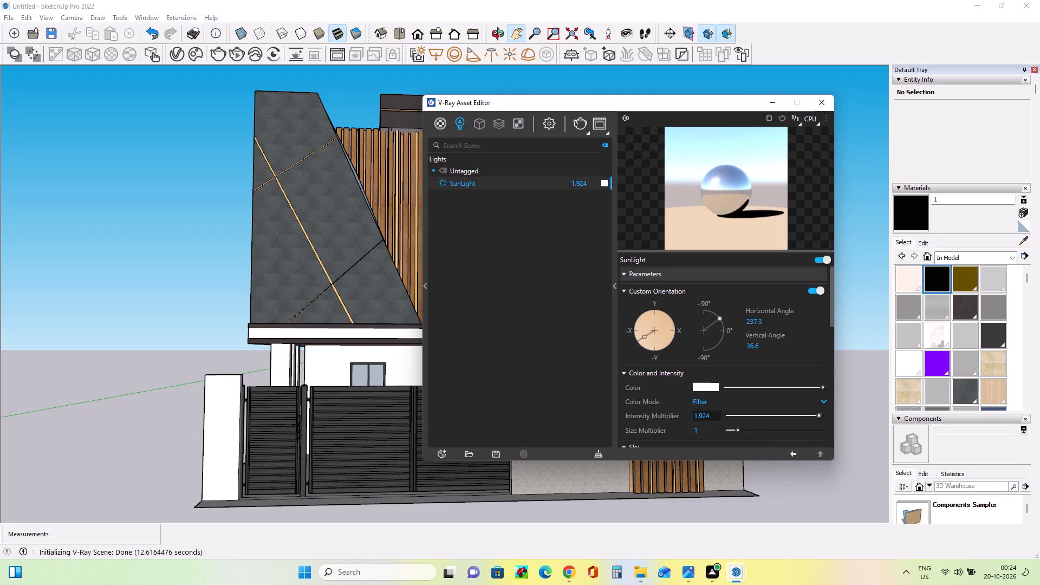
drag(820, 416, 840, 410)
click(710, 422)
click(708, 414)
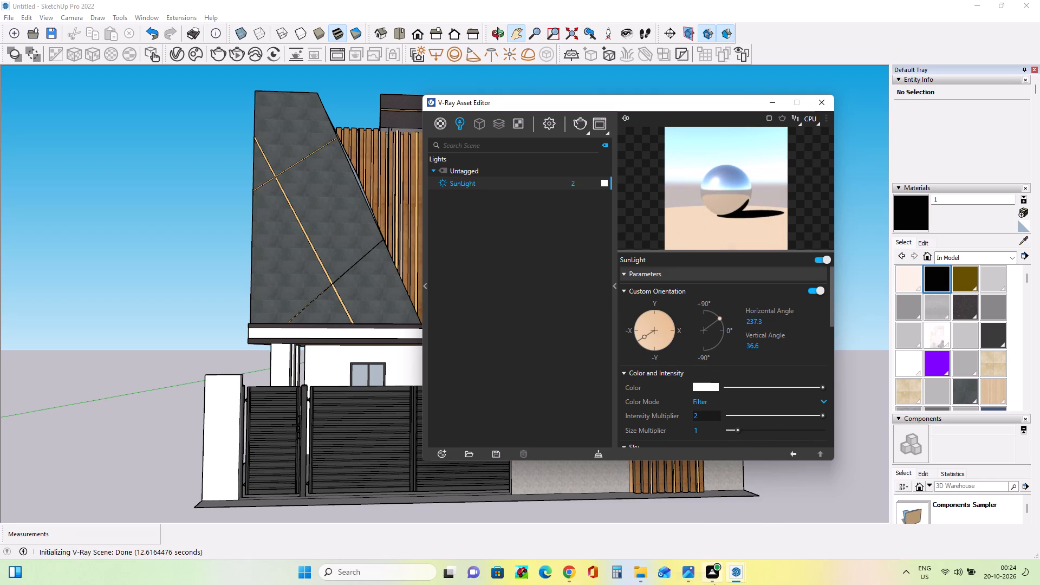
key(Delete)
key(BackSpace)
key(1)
Set the SunLight's size multiplier to 5.
click(700, 428)
key(BackSpace)
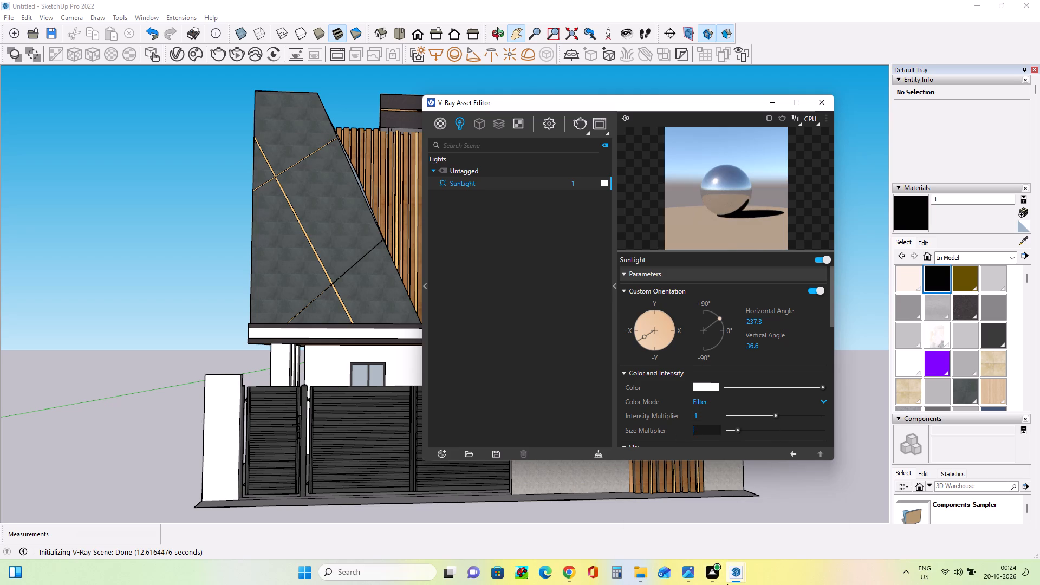
key(5)
Add a Light Mix render element and group its lights by Group Instances.
click(504, 121)
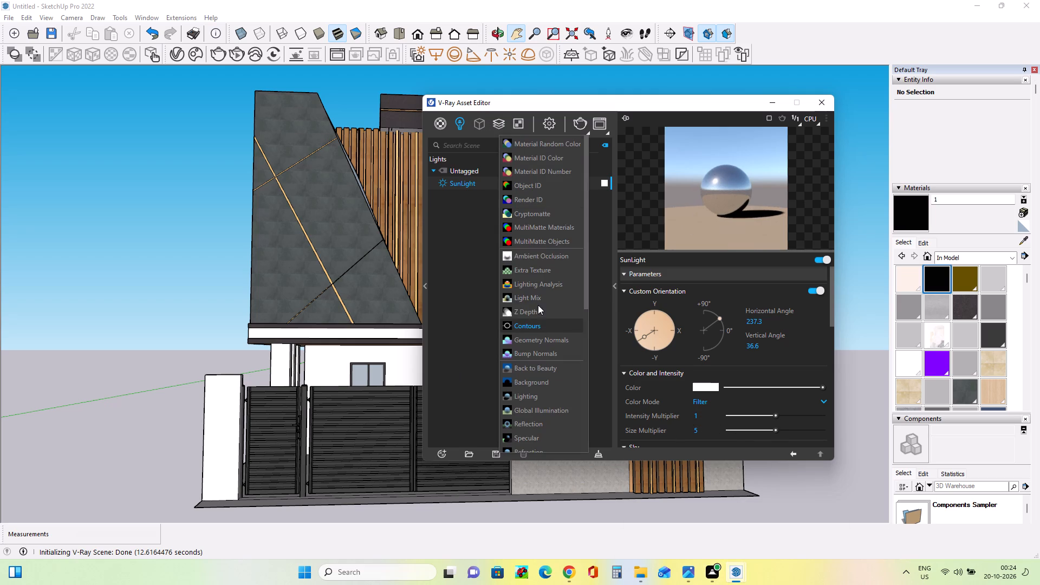
click(540, 302)
click(731, 286)
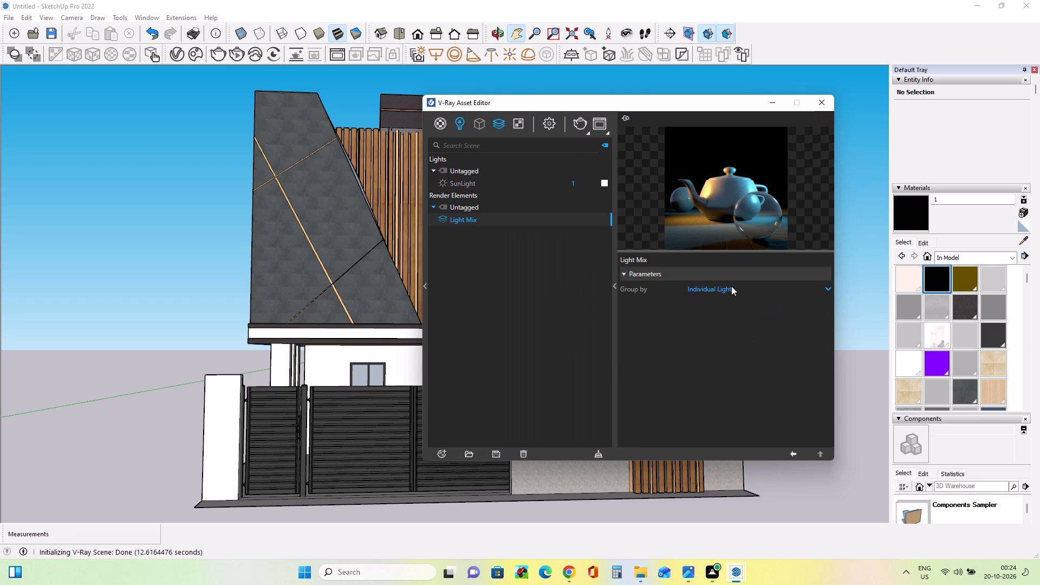
click(737, 321)
Render the house facade with V-Ray, inspect the enlarged image, and return to the model.
click(575, 122)
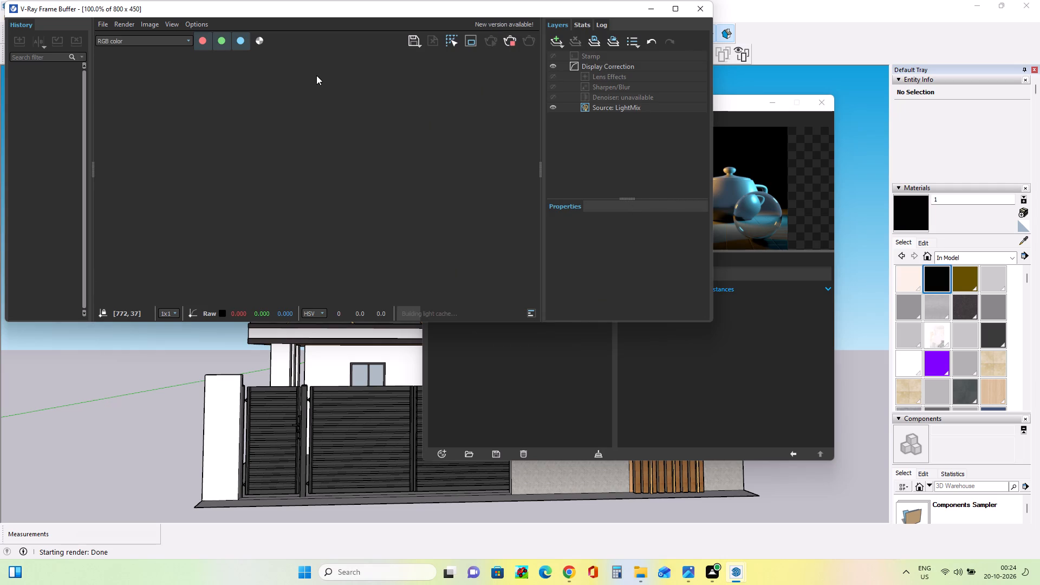
click(673, 7)
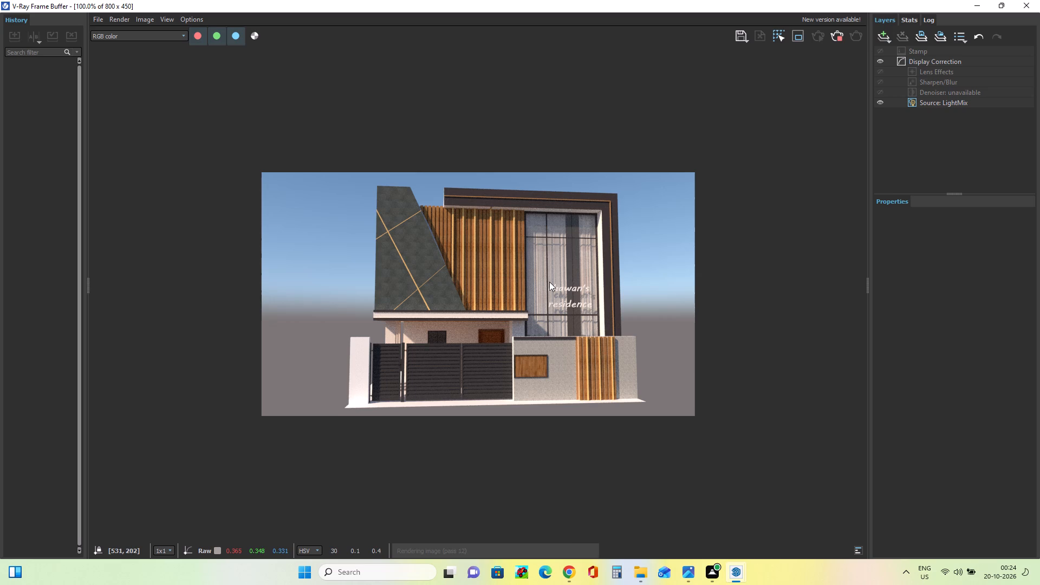
scroll(538, 308, up, 1)
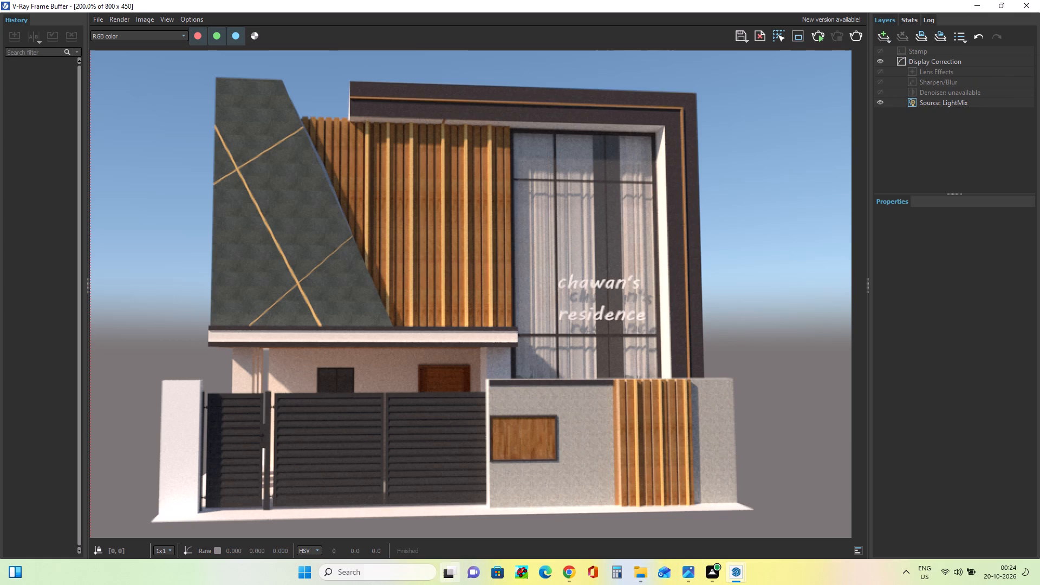
click(409, 571)
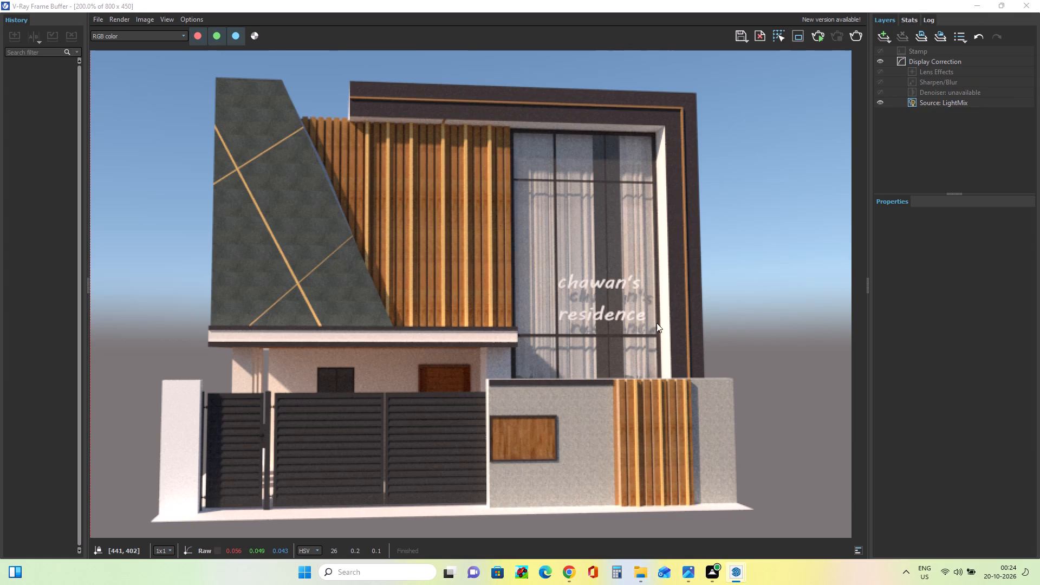
click(976, 2)
click(819, 170)
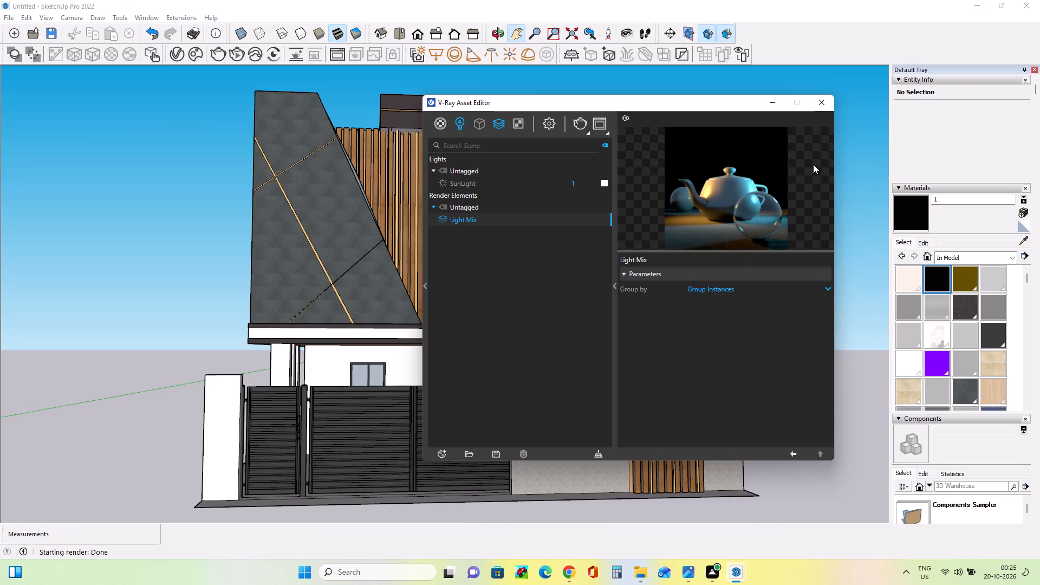
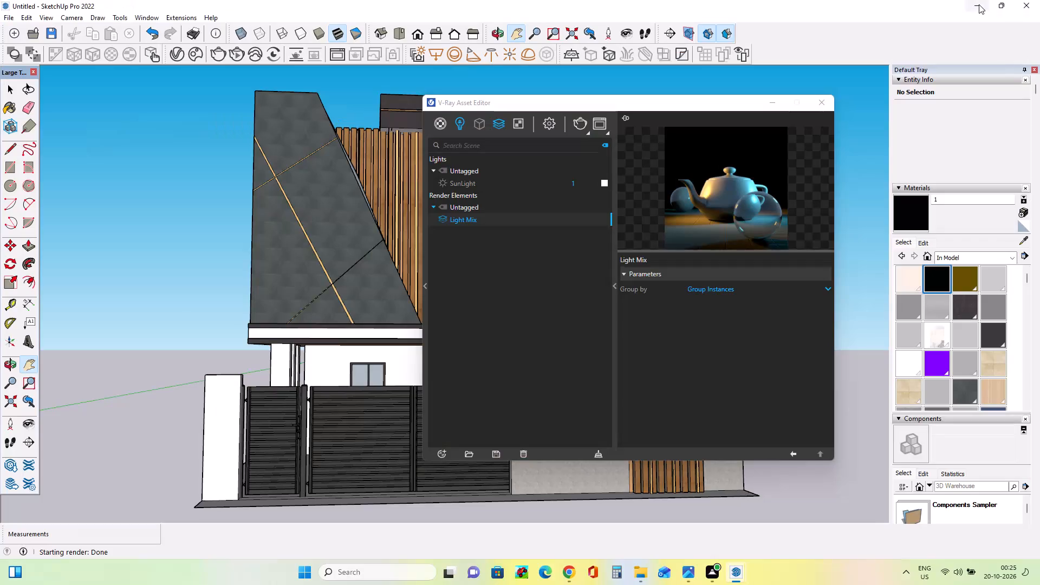
Close the V-Ray Asset Editor and draw a ground rectangle about 83' 6" by 119' 9" around the house base.
click(828, 105)
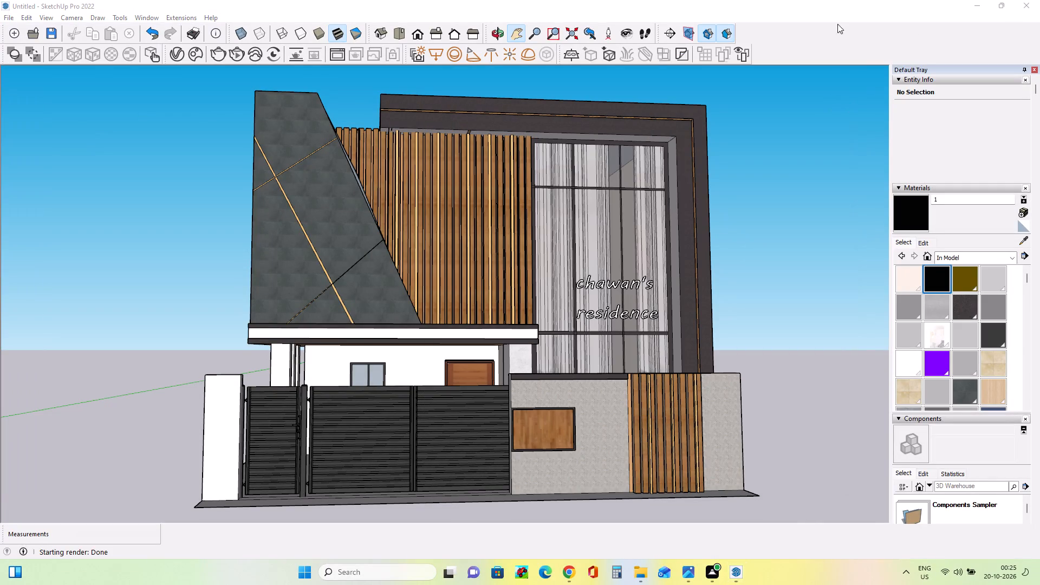
middle_drag(597, 182, 587, 225)
scroll(587, 225, down, 2)
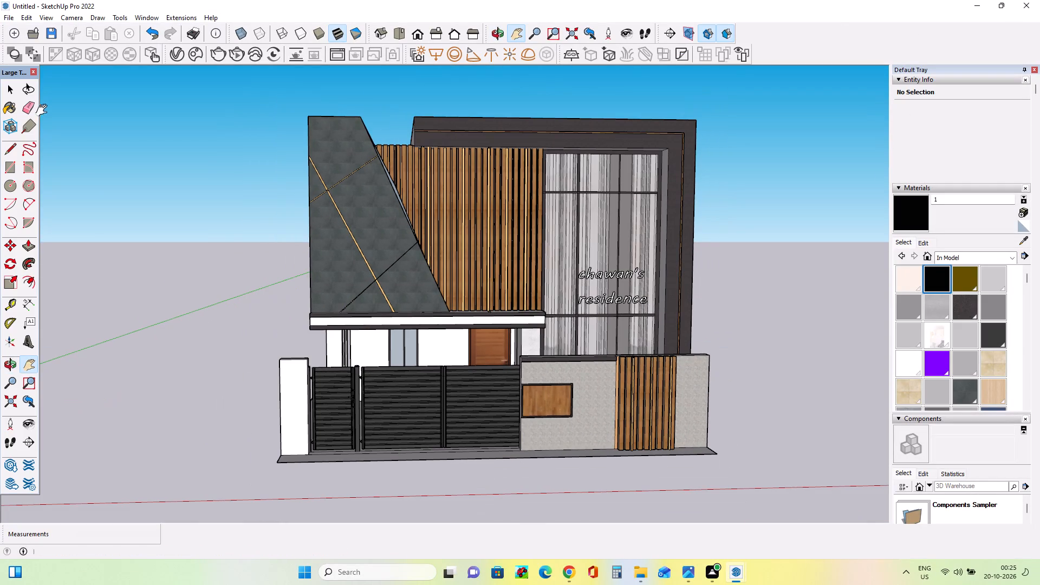
click(10, 173)
middle_drag(218, 375, 253, 197)
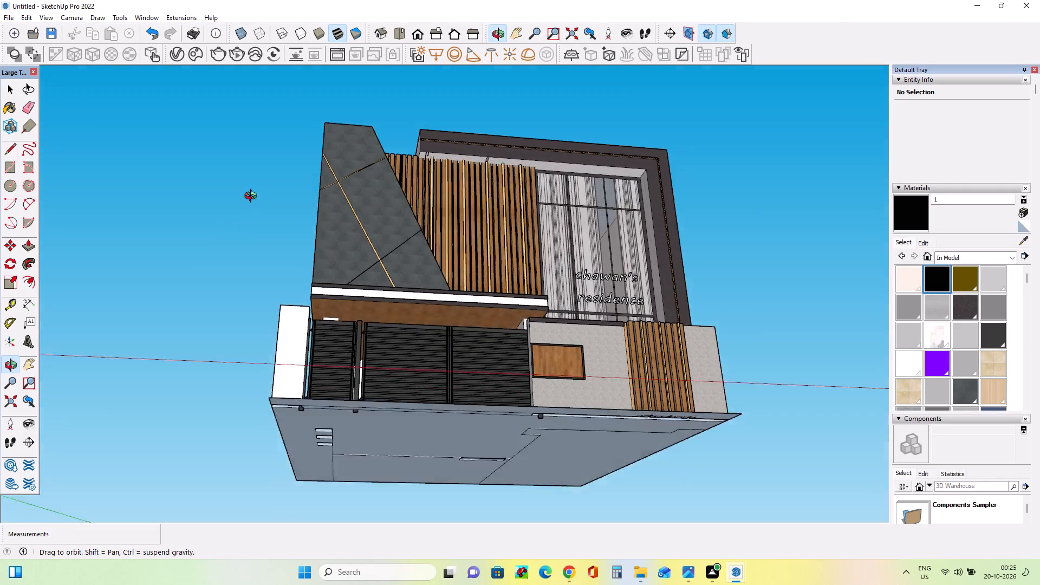
middle_drag(253, 197, 265, 154)
scroll(276, 341, down, 11)
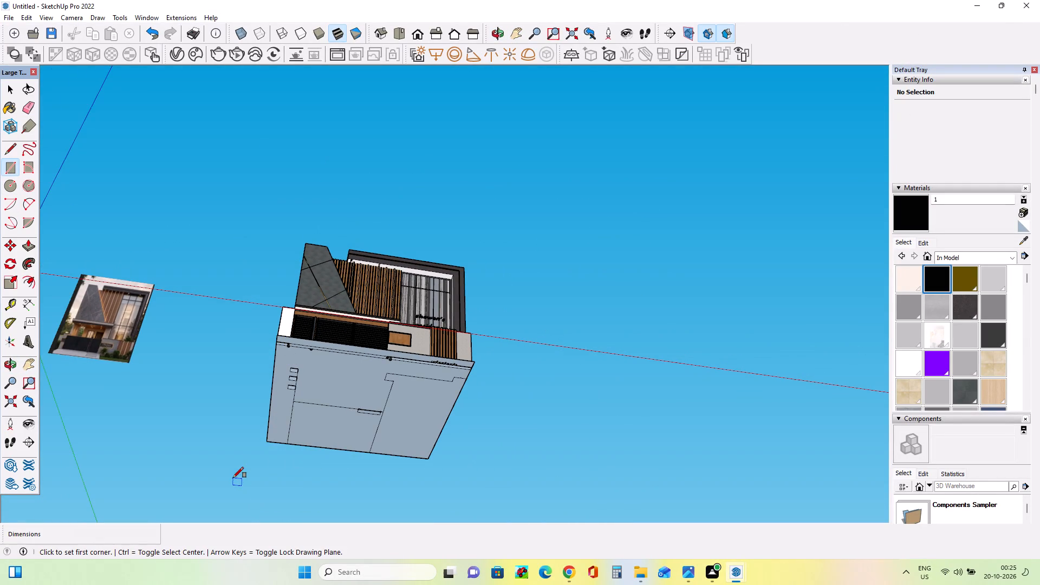
drag(232, 478, 253, 467)
click(544, 326)
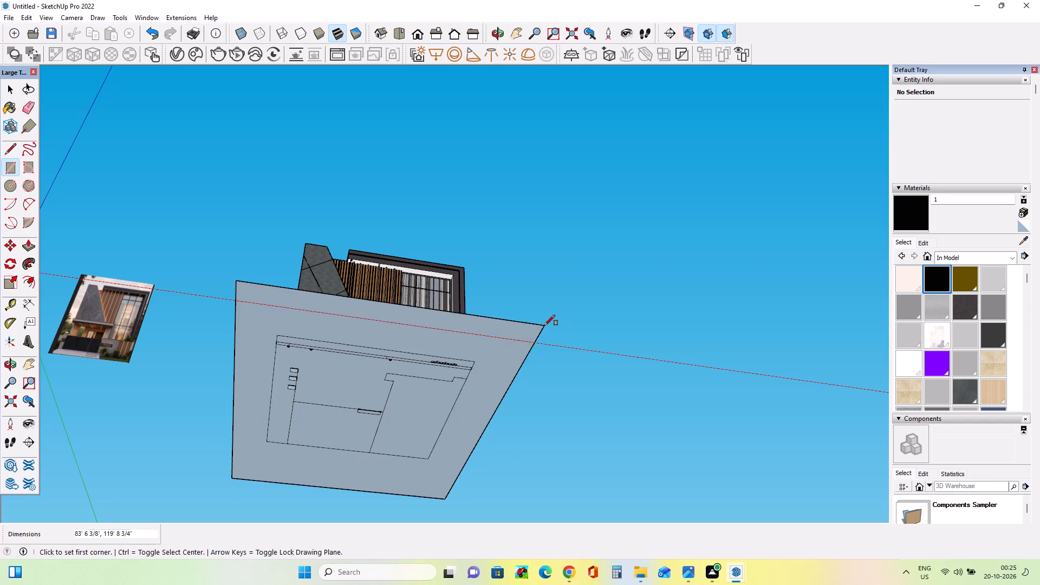
Paint the new ground around the house with Pavers with Grass Brick from the Landscaping, Fencing and Vegetation materials.
middle_drag(487, 266, 454, 521)
scroll(454, 521, down, 2)
scroll(433, 365, up, 5)
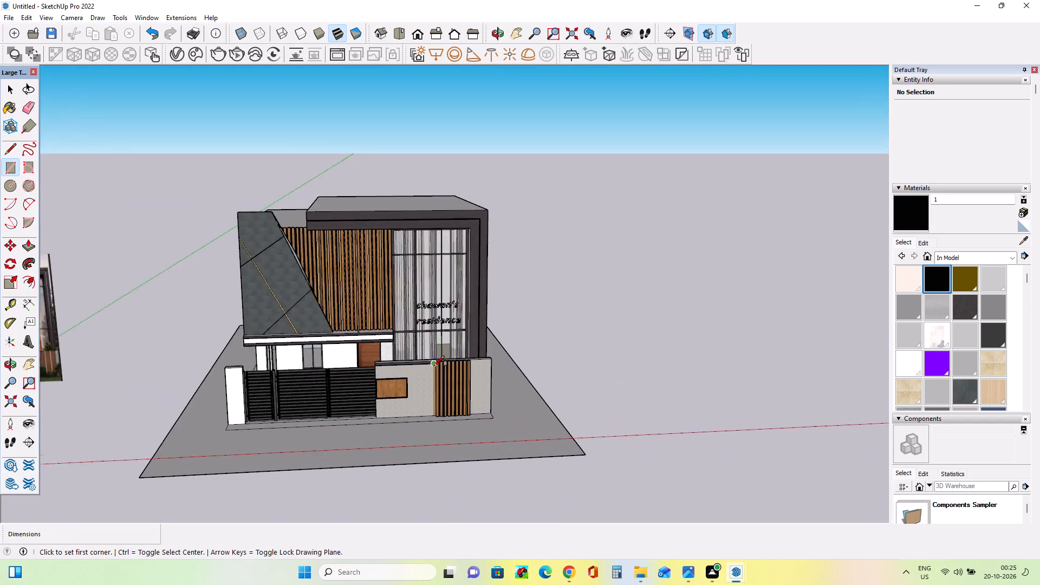
scroll(434, 366, up, 2)
middle_drag(522, 387, 523, 396)
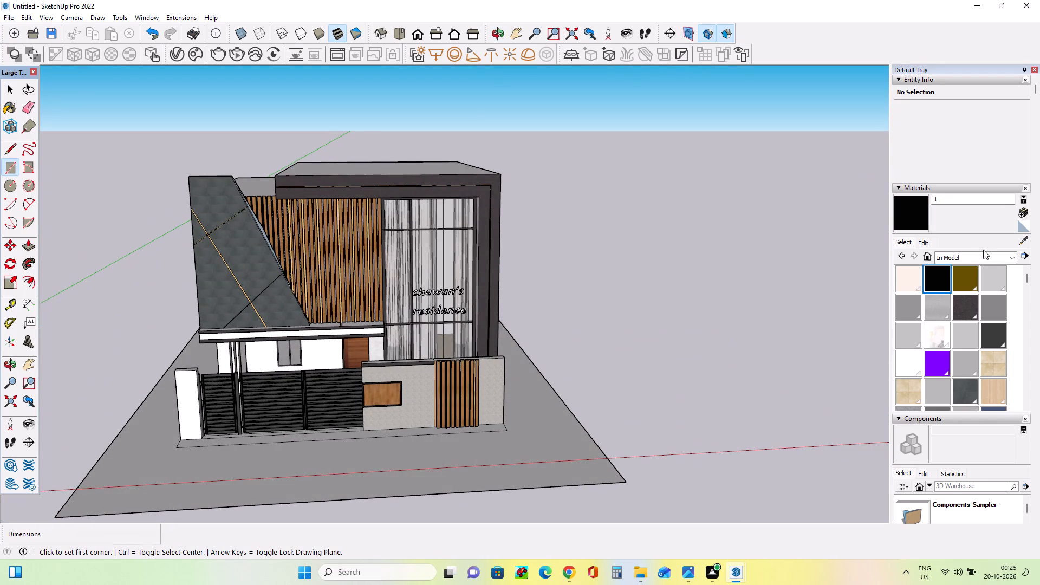
click(984, 251)
click(992, 257)
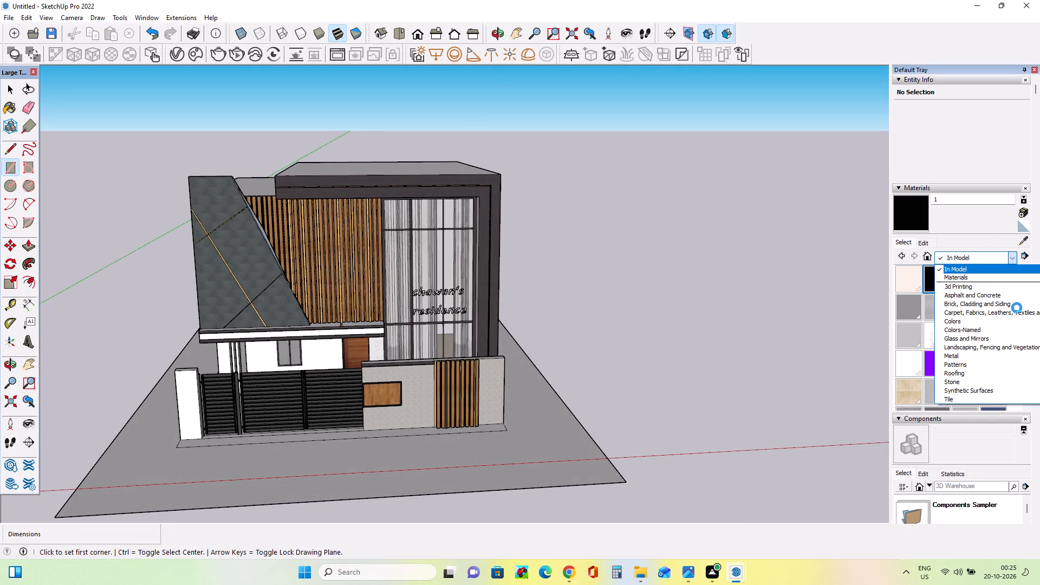
click(1021, 343)
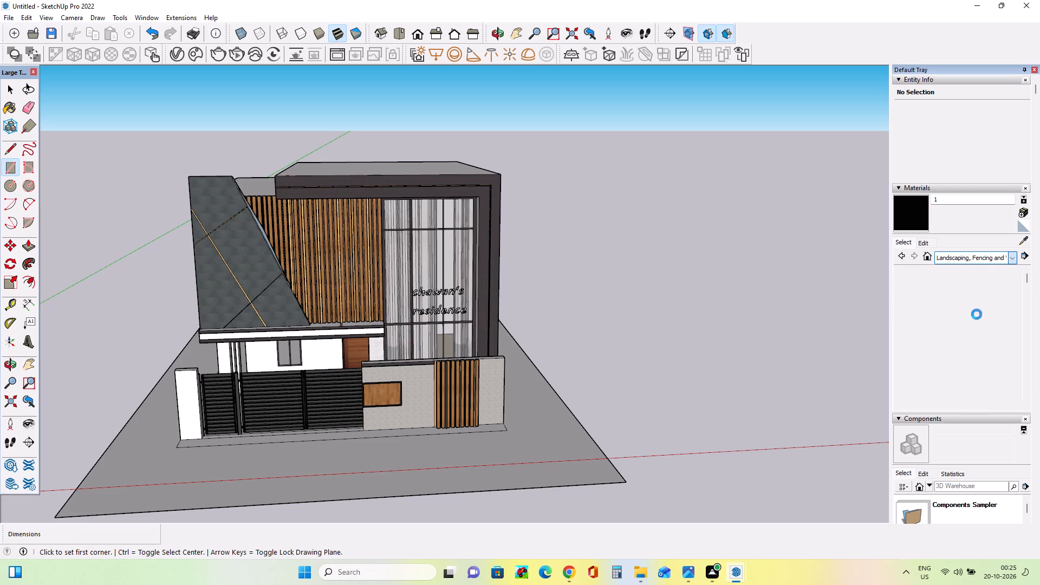
scroll(956, 361, down, 2)
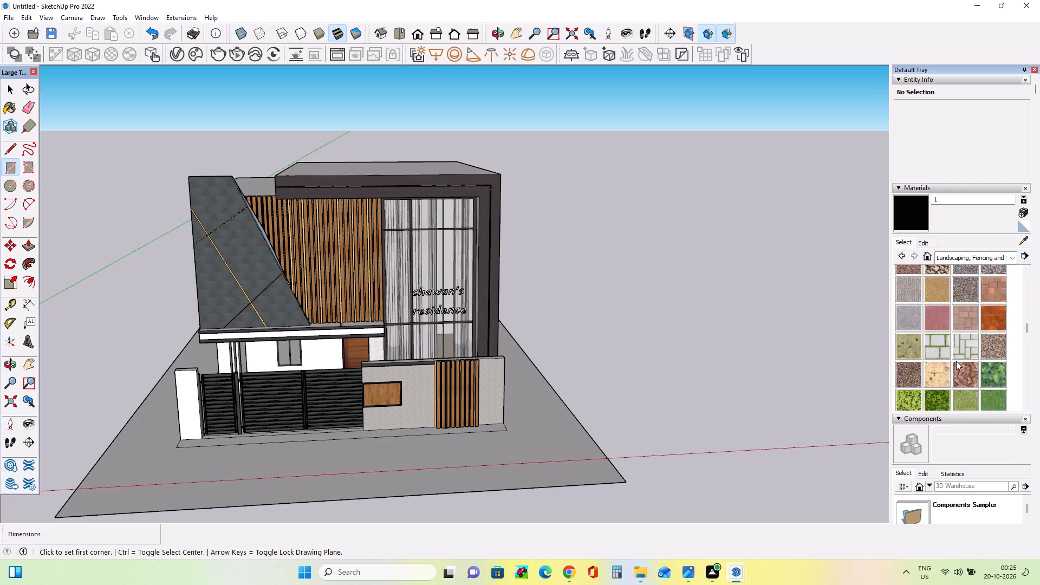
click(940, 347)
click(526, 467)
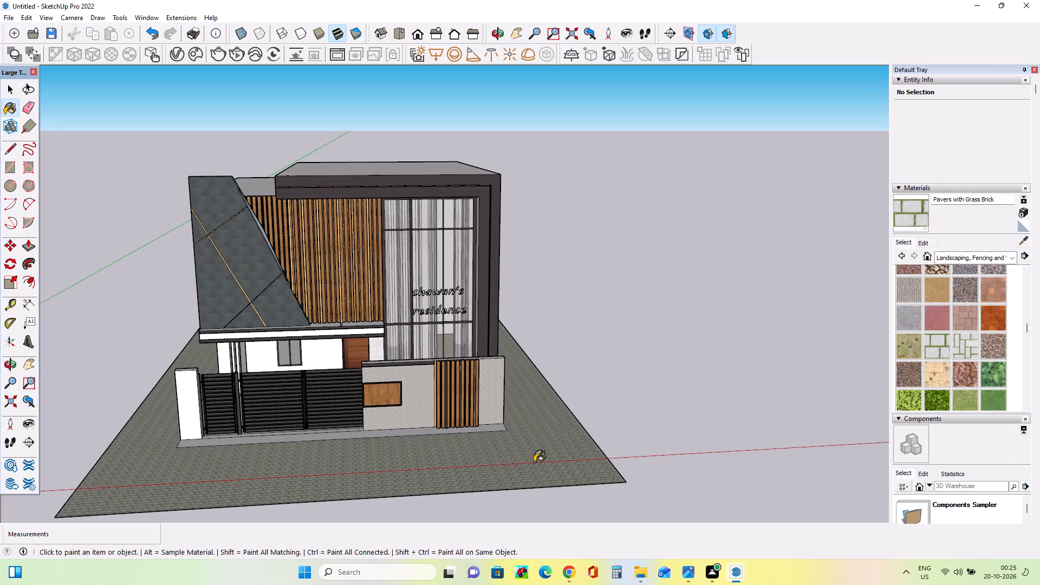
Create a material from the grass-brick paver texture with its width set to 10', and paint the ground with it.
click(1021, 212)
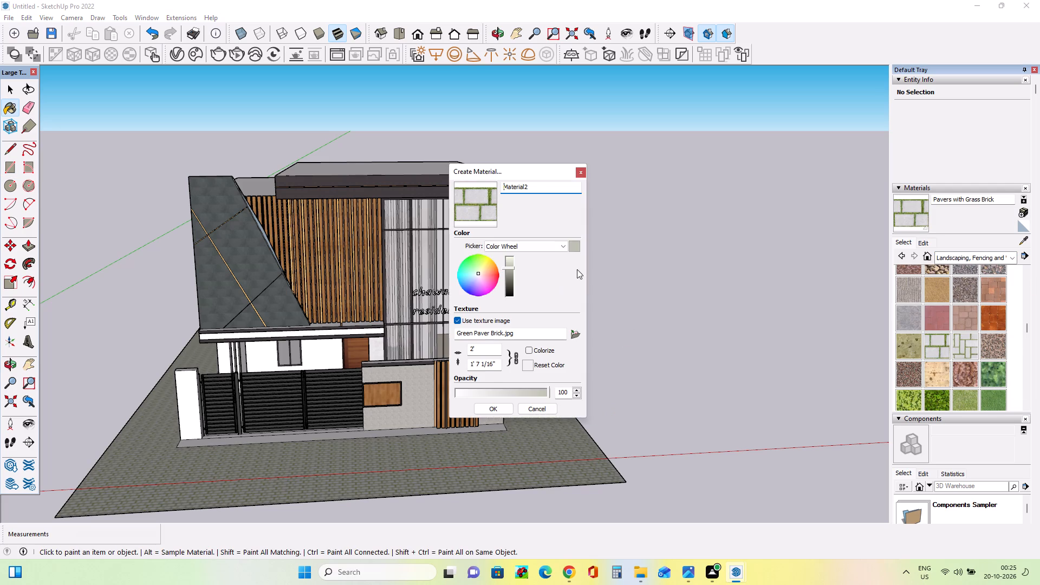
click(484, 349)
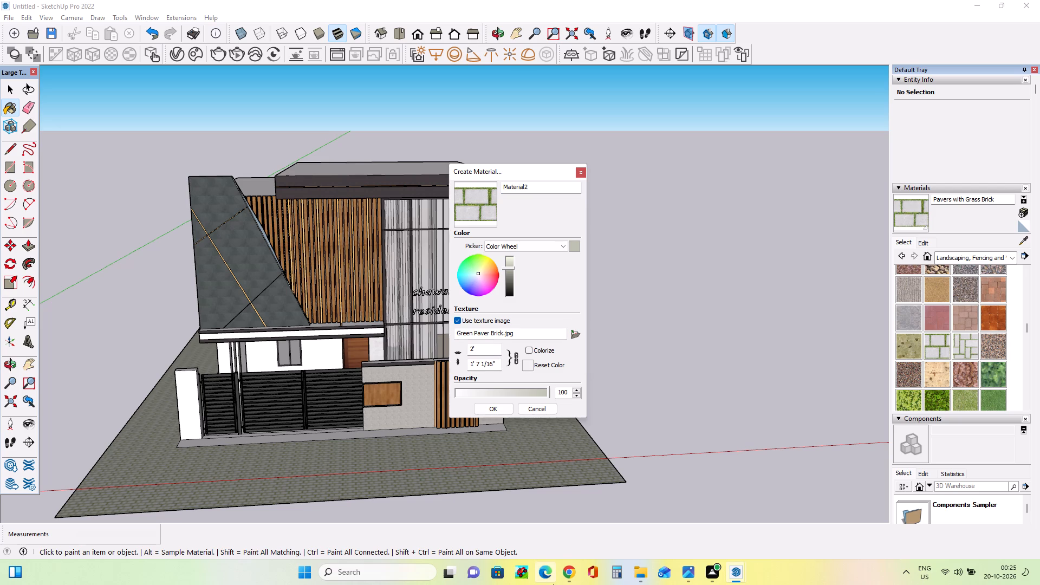
key(BackSpace)
key(BackSpace)
key(BackSpace)
text(10)
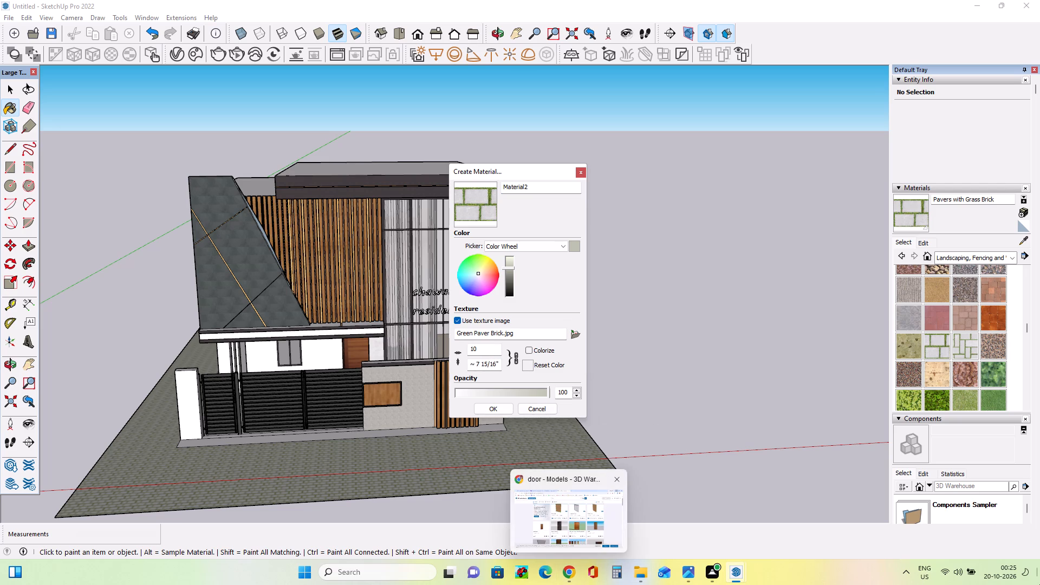
key(apostrophe)
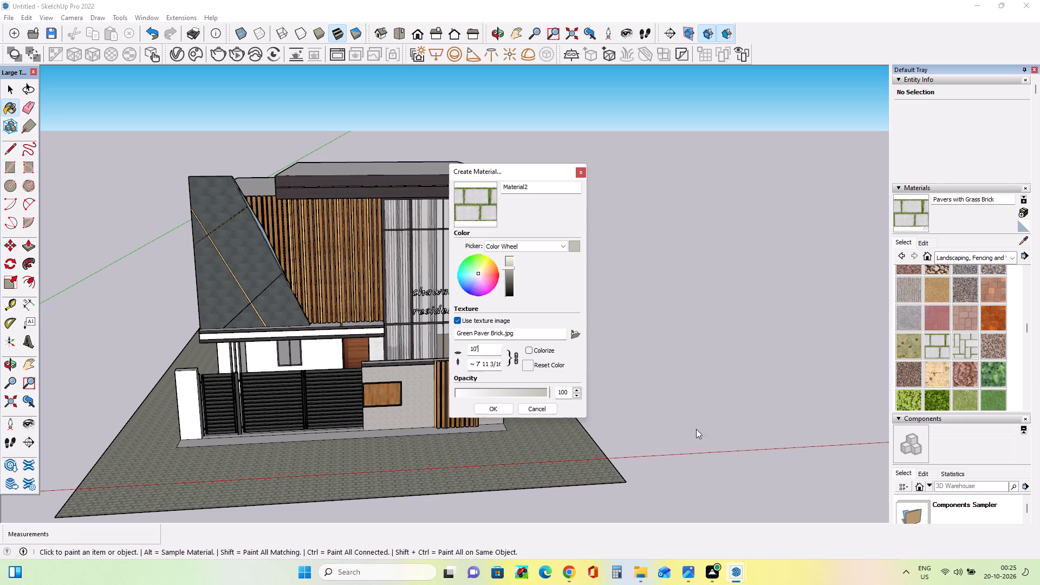
click(495, 411)
click(531, 442)
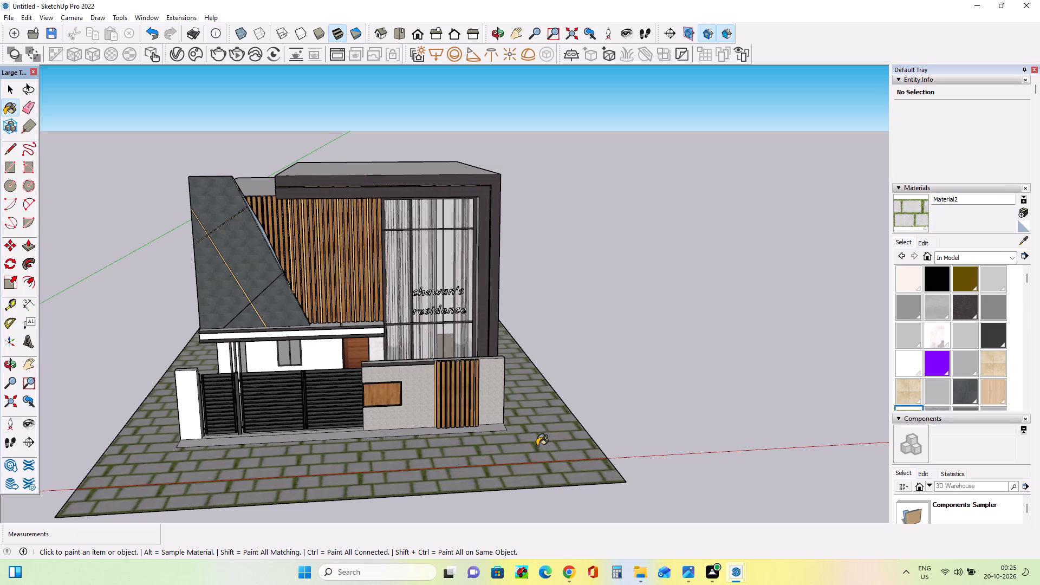
Frame the front facade with the paved ground, render it with V-Ray, inspect the enlarged image, and return to the model.
click(30, 366)
drag(312, 296, 423, 309)
middle_drag(444, 367, 438, 321)
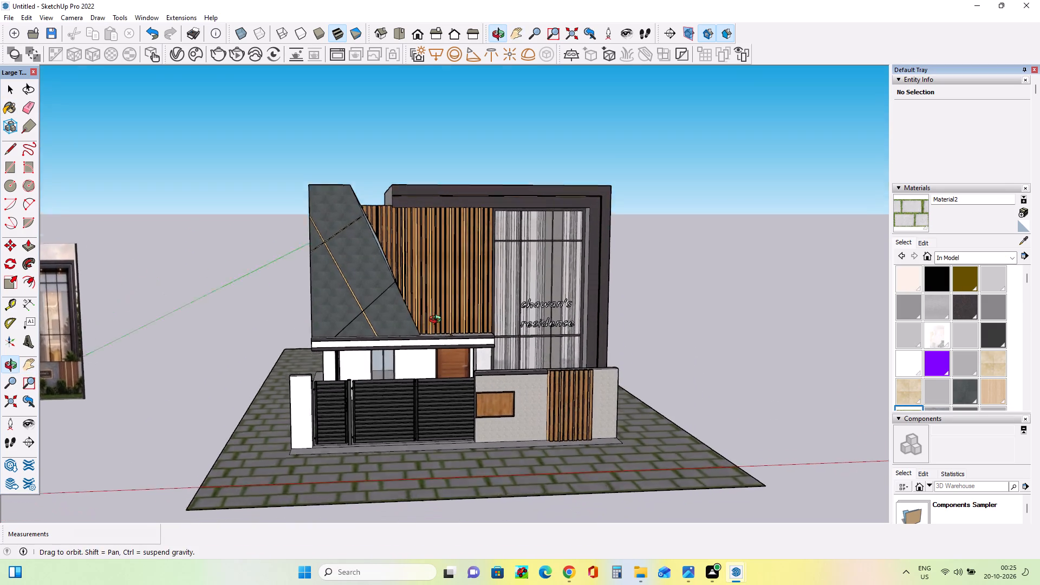
middle_drag(438, 321, 437, 314)
scroll(438, 314, up, 3)
middle_drag(464, 323, 459, 311)
drag(446, 307, 445, 296)
middle_drag(445, 296, 446, 290)
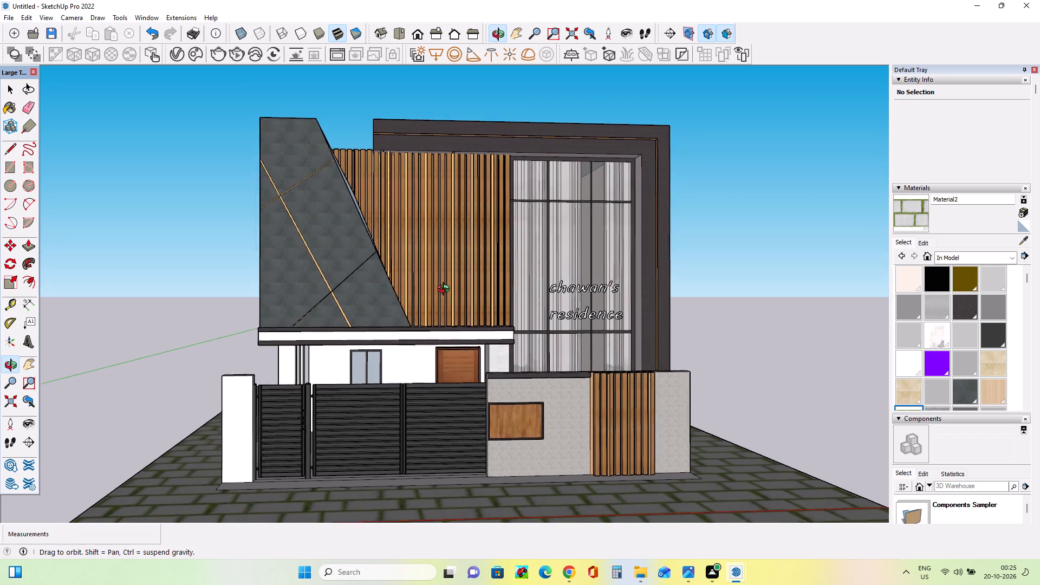
middle_drag(446, 290, 446, 290)
scroll(446, 290, up, 1)
click(432, 295)
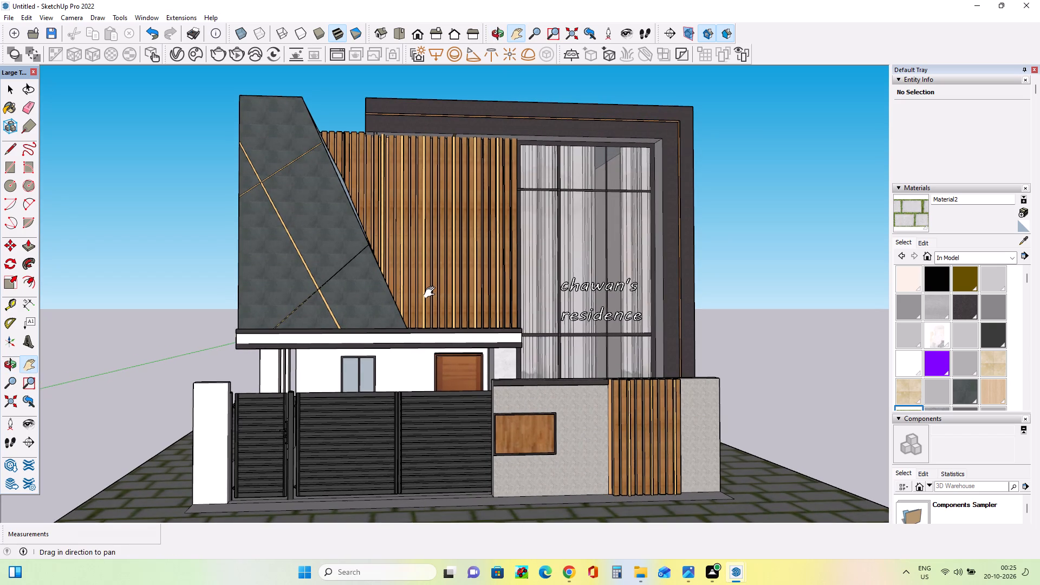
click(213, 56)
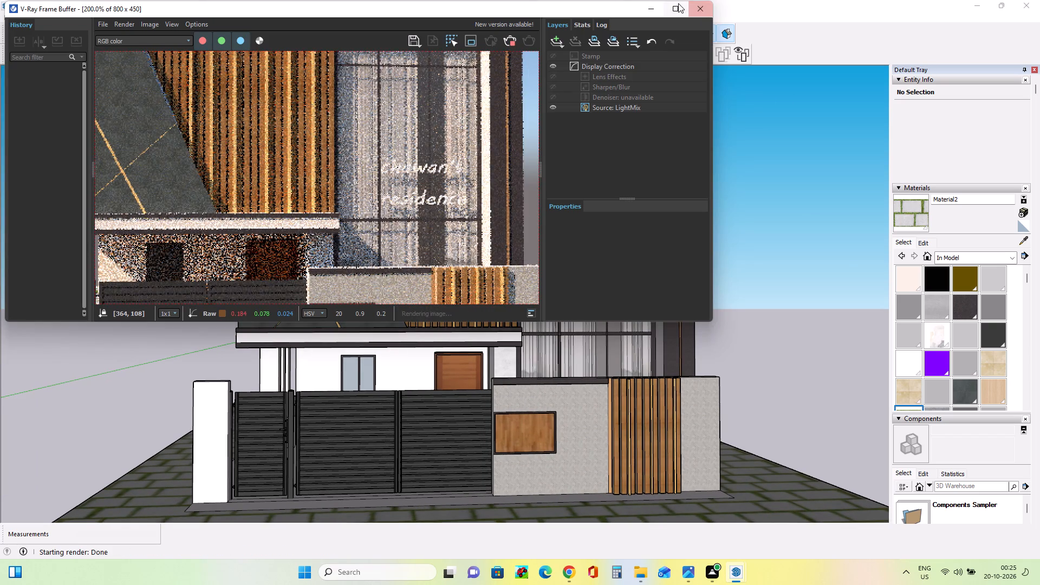
click(678, 4)
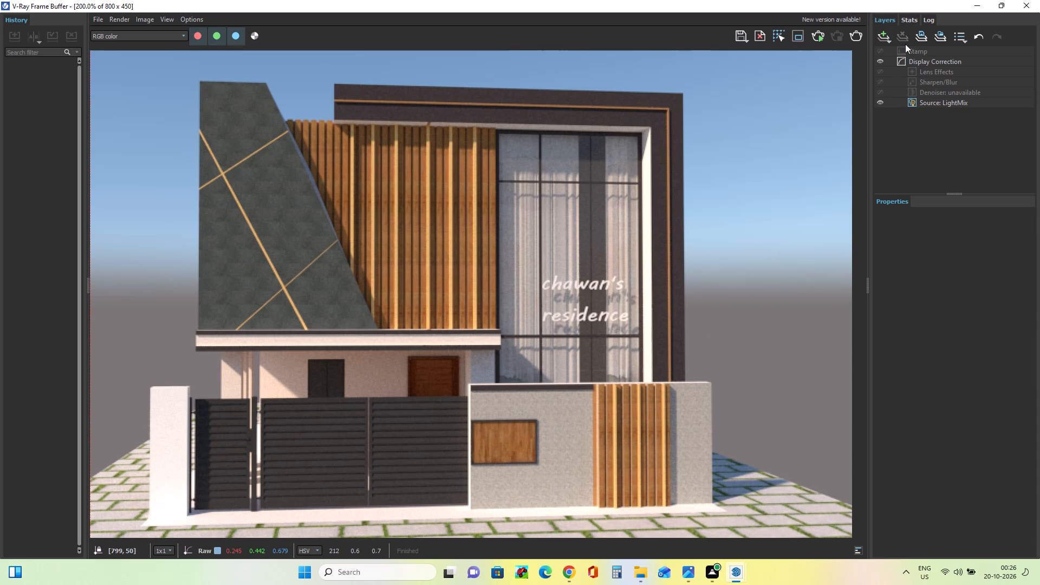
click(979, 1)
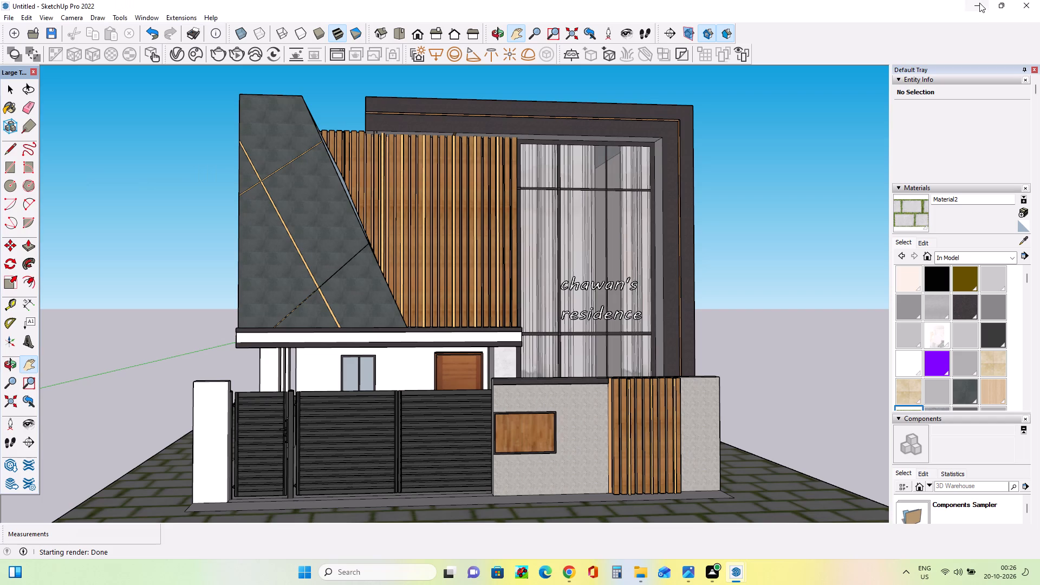
Push the side faces of two pale wood accent slats in the timber screen inward by about 1" and 1 1/2".
scroll(457, 236, up, 12)
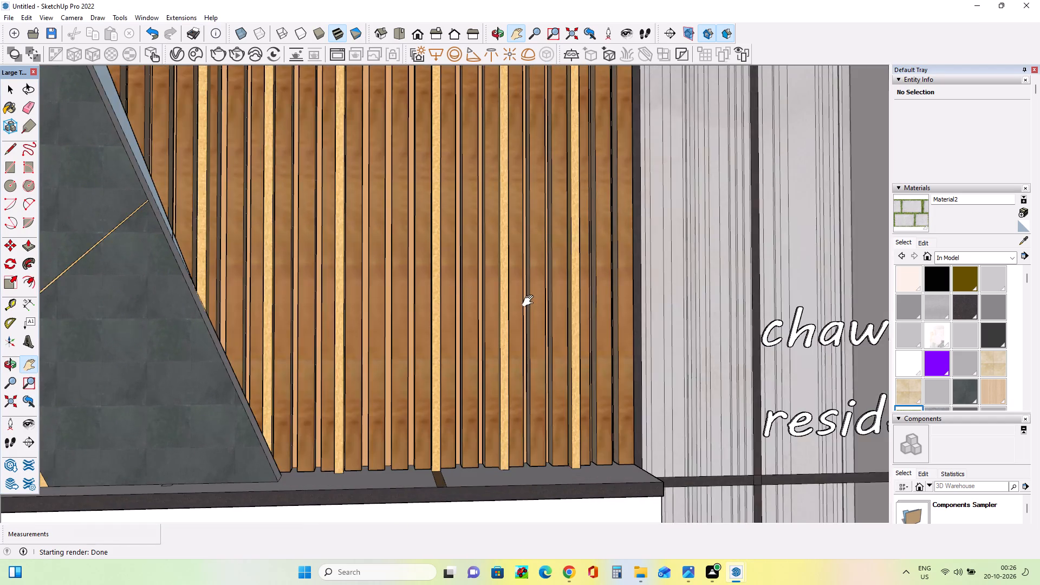
middle_drag(528, 302, 387, 356)
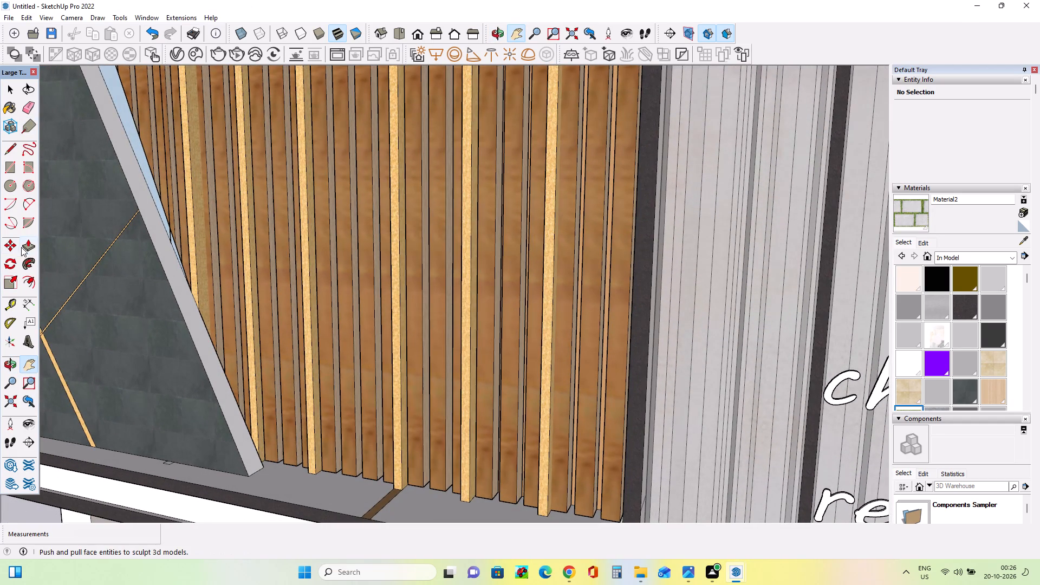
click(29, 245)
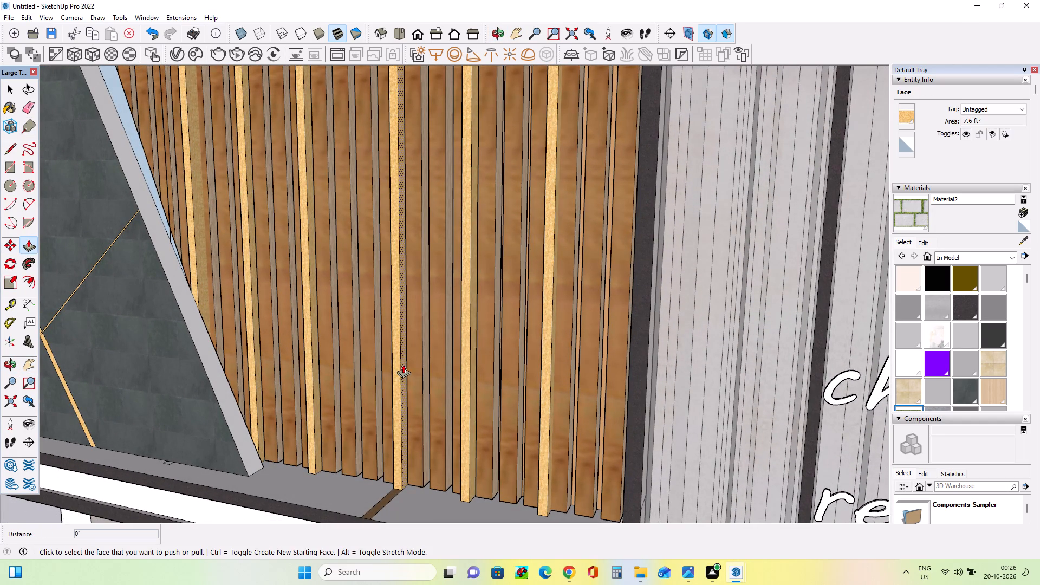
click(403, 365)
click(398, 363)
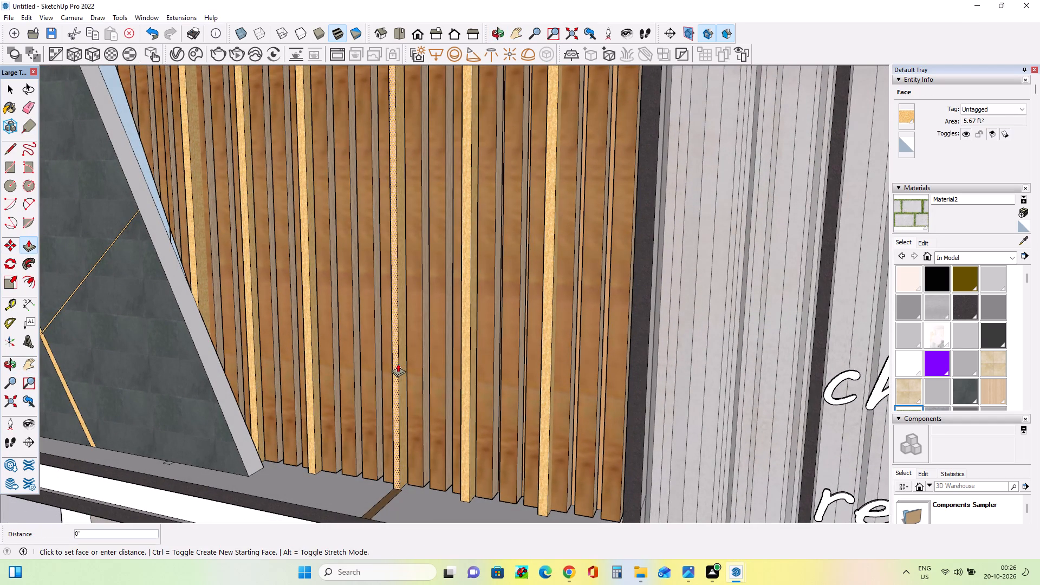
key(Escape)
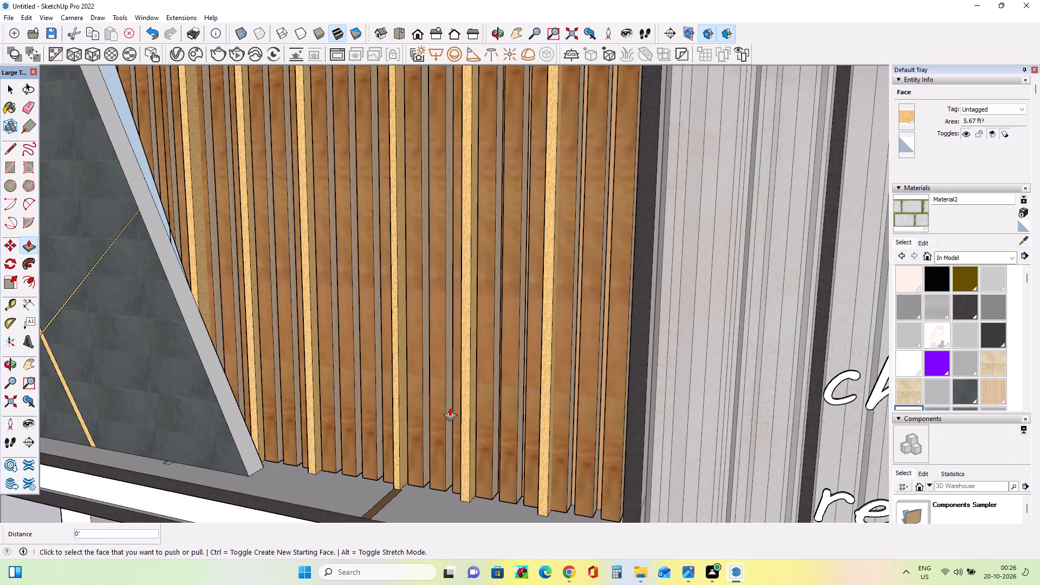
click(403, 398)
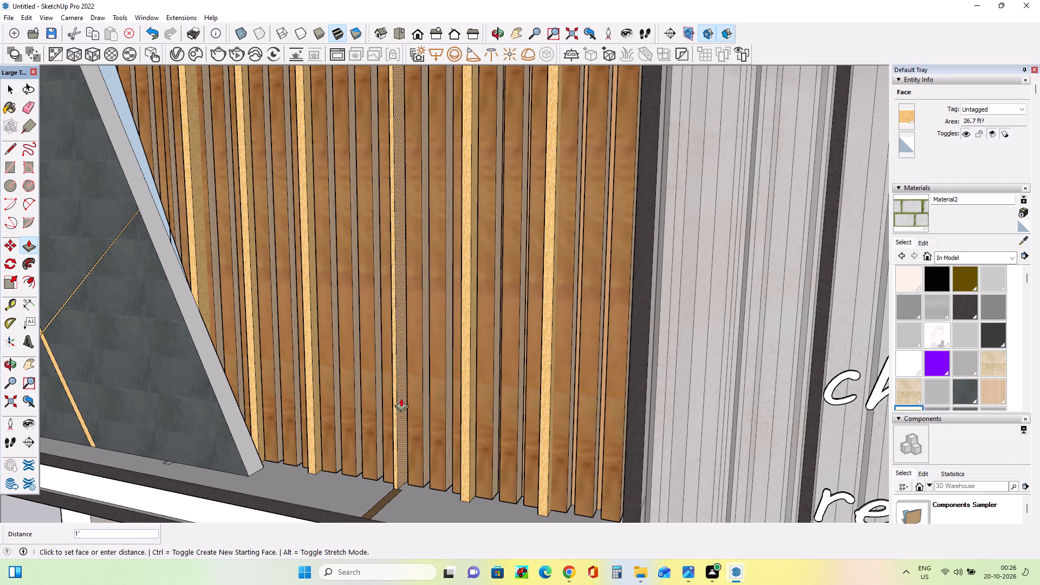
click(401, 398)
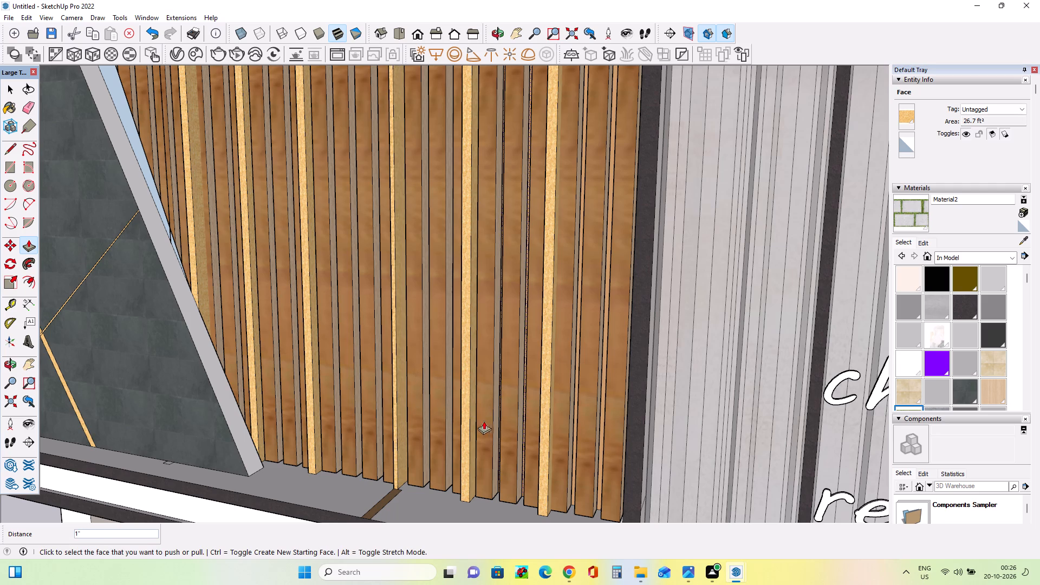
click(472, 424)
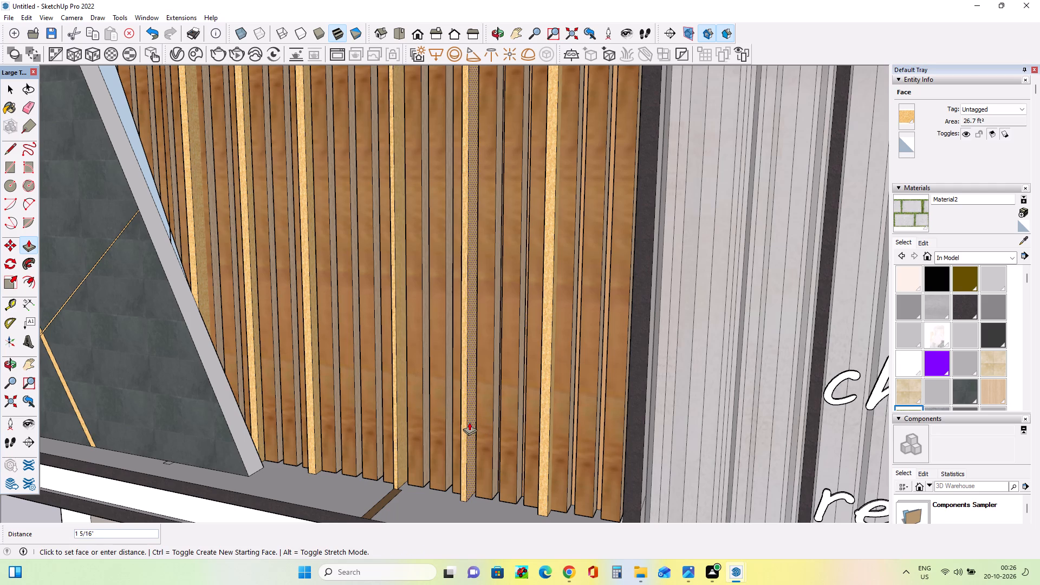
click(469, 422)
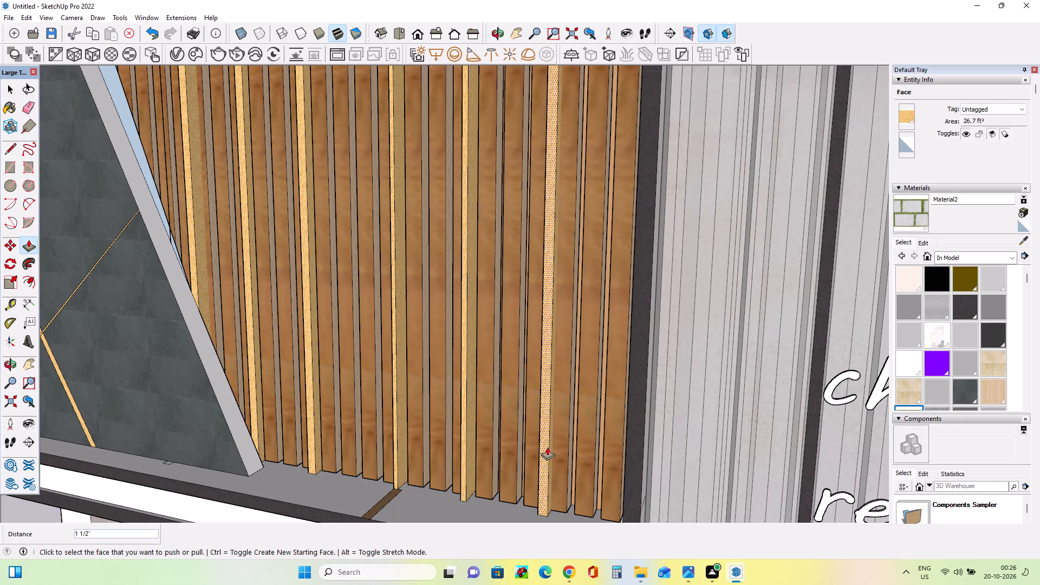
Push the side faces of three more pale accent slats in the upper timber screen inward by about 2 5/16", 13/16" and 1 5/8".
scroll(572, 450, up, 1)
middle_drag(572, 450, 483, 466)
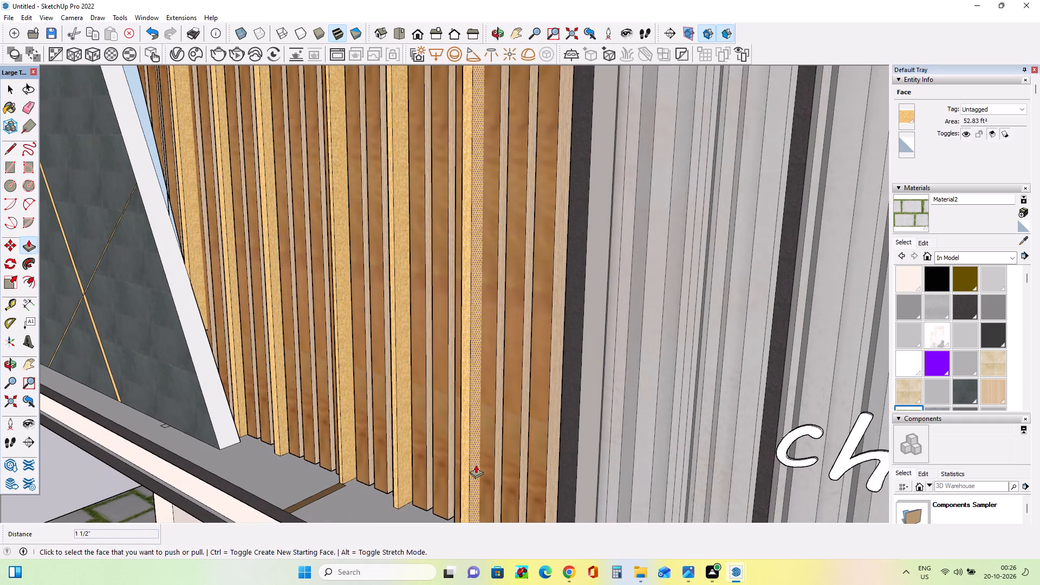
click(476, 465)
click(471, 462)
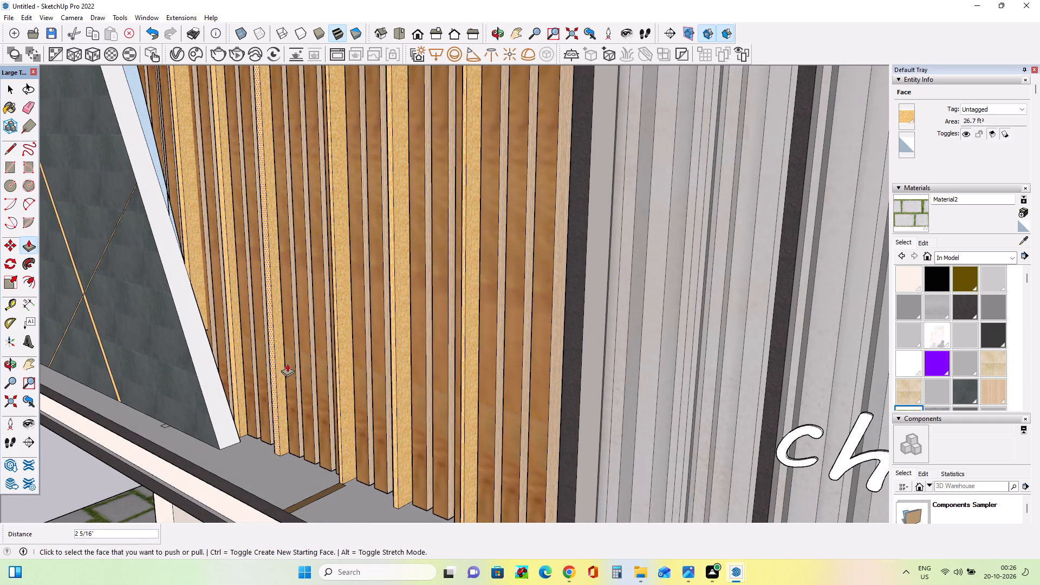
click(279, 362)
click(278, 362)
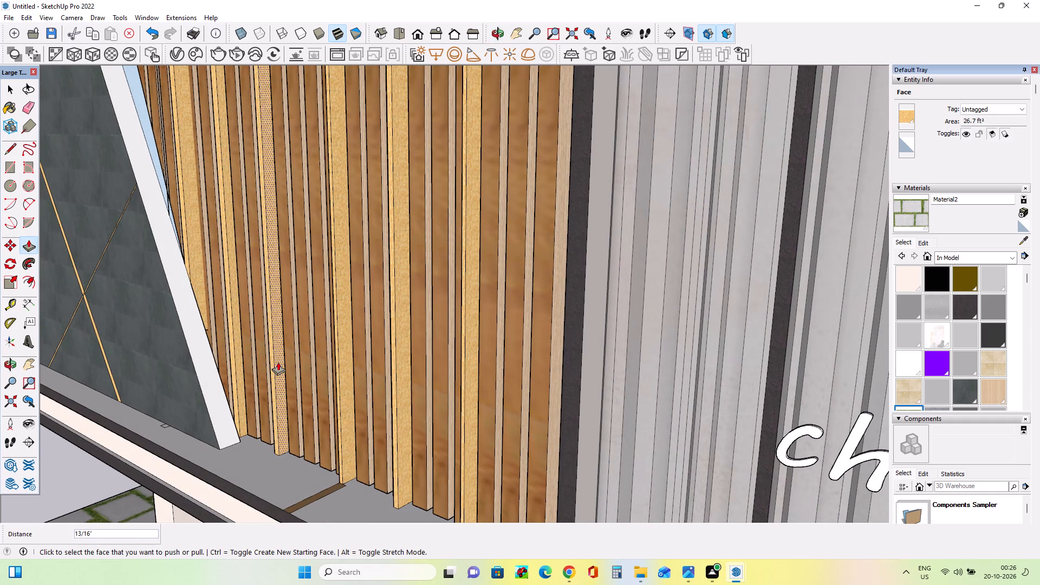
click(240, 368)
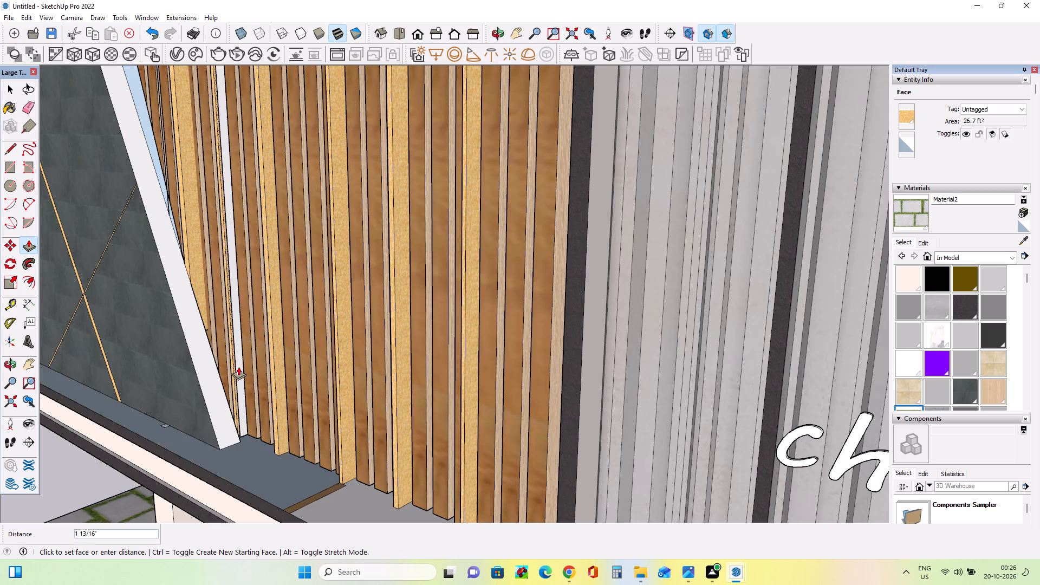
scroll(242, 369, up, 6)
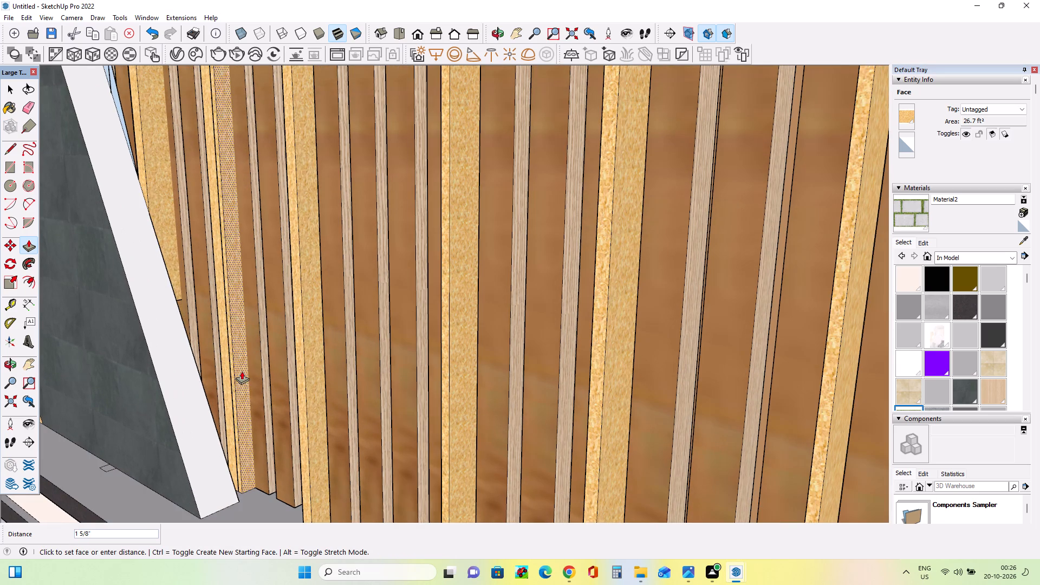
click(242, 371)
Push the side faces of two pale accent slats beside the sloping stone wall inward by about 3 3/4" and 1 5/16".
middle_drag(237, 380, 349, 387)
scroll(275, 366, up, 3)
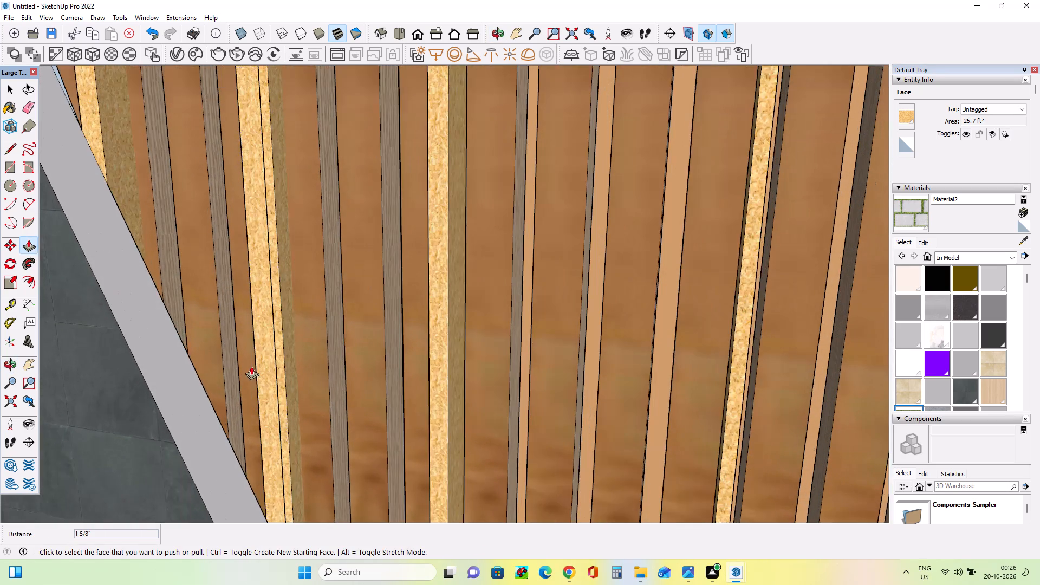
middle_drag(257, 368, 547, 401)
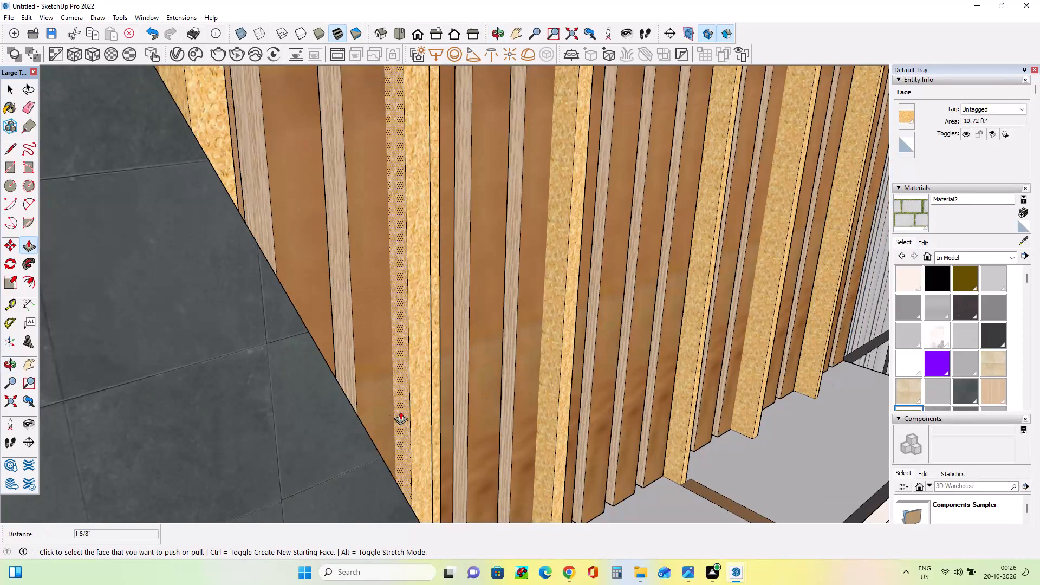
click(400, 411)
click(422, 407)
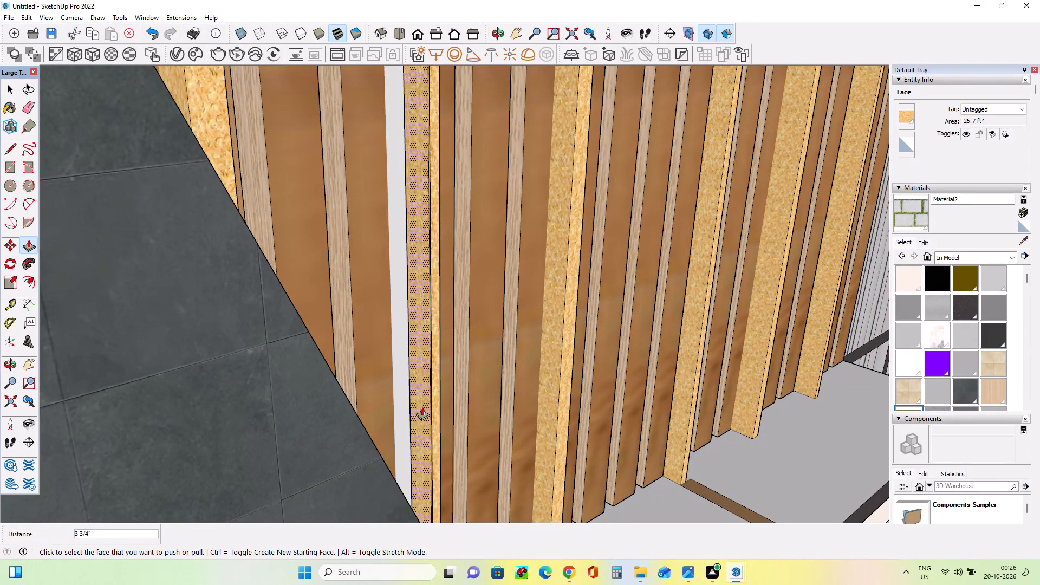
middle_drag(523, 417, 435, 432)
scroll(435, 432, down, 3)
scroll(546, 418, down, 4)
middle_drag(560, 425, 554, 431)
middle_drag(219, 308, 301, 335)
click(356, 303)
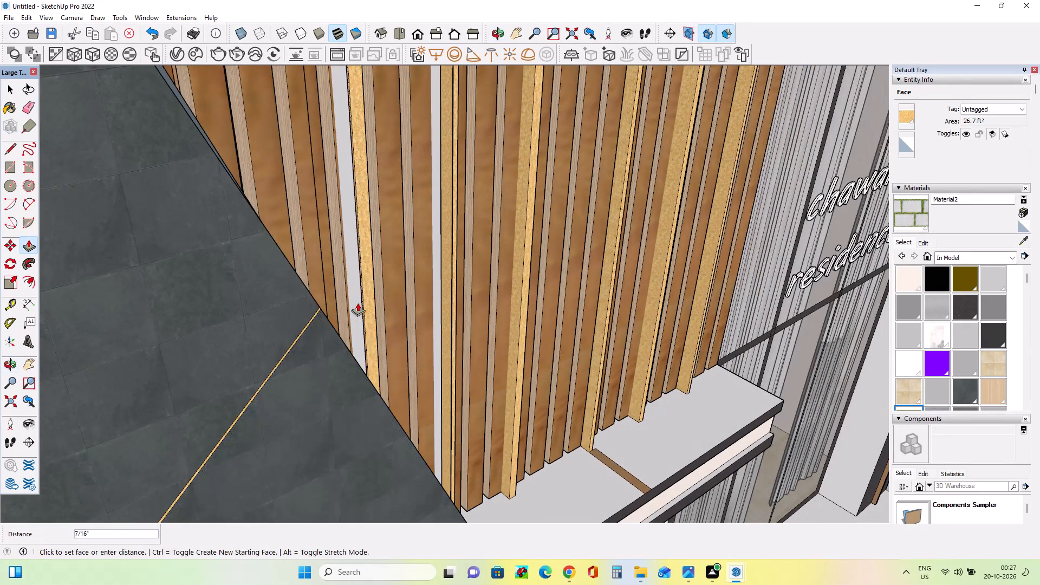
click(360, 300)
Push the side faces of the three pale accent slats on the boundary wall inward by about 3/4", 7/8" and 15/16".
middle_drag(386, 352, 255, 344)
scroll(255, 344, down, 3)
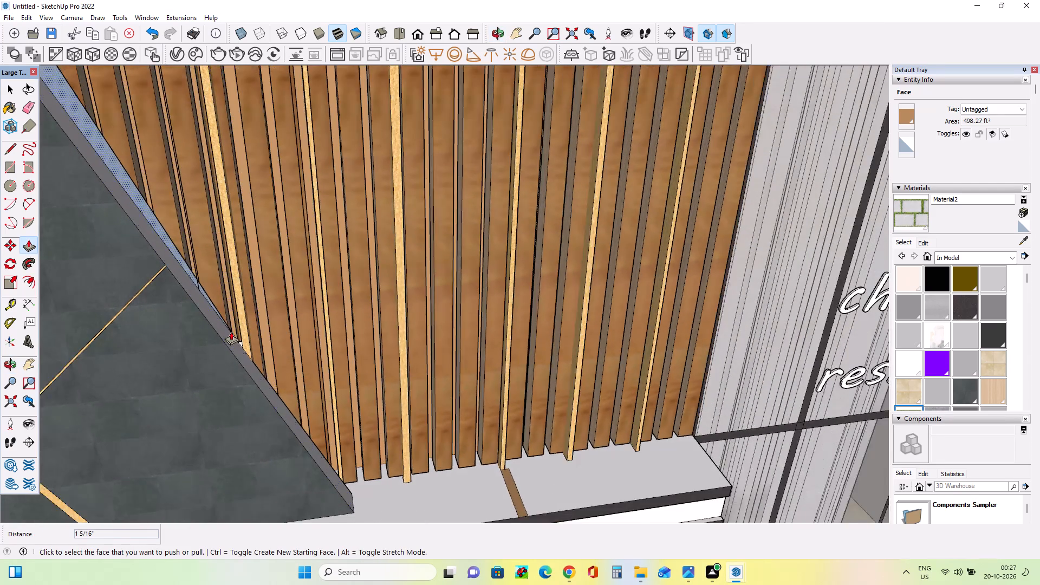
scroll(231, 331, down, 16)
scroll(457, 456, up, 18)
middle_drag(408, 438, 495, 413)
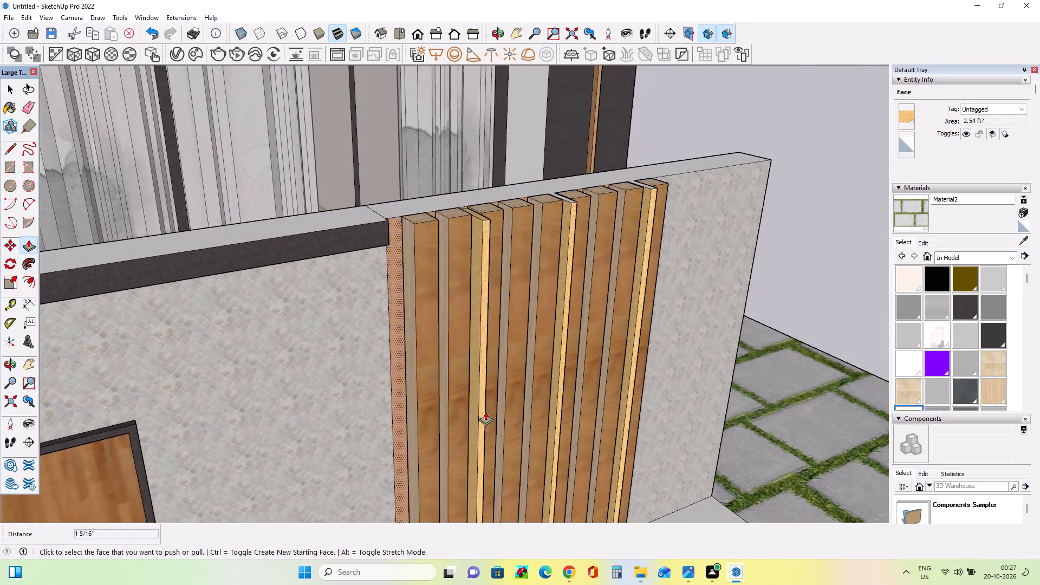
click(473, 421)
click(475, 421)
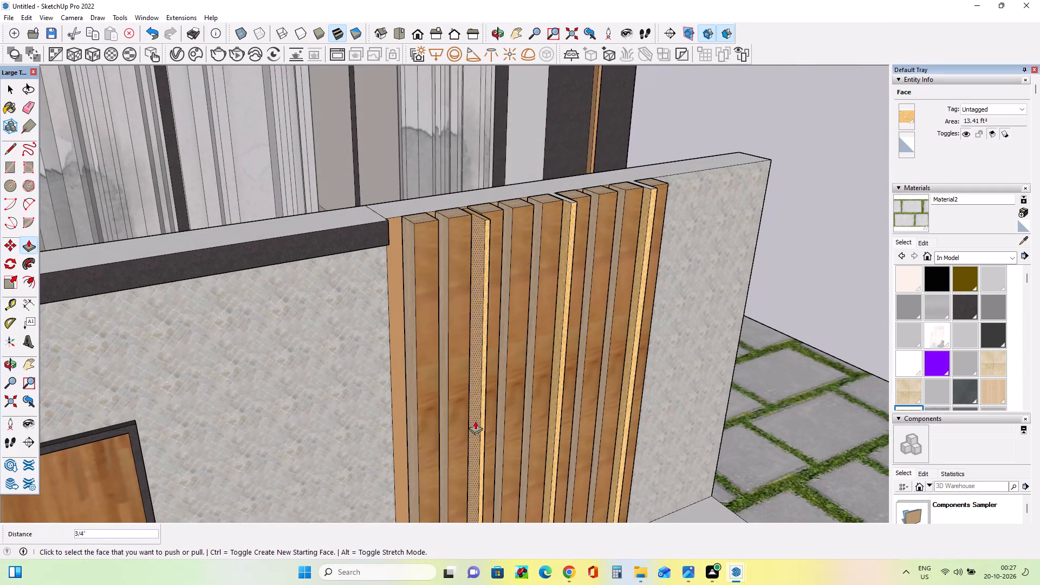
click(553, 418)
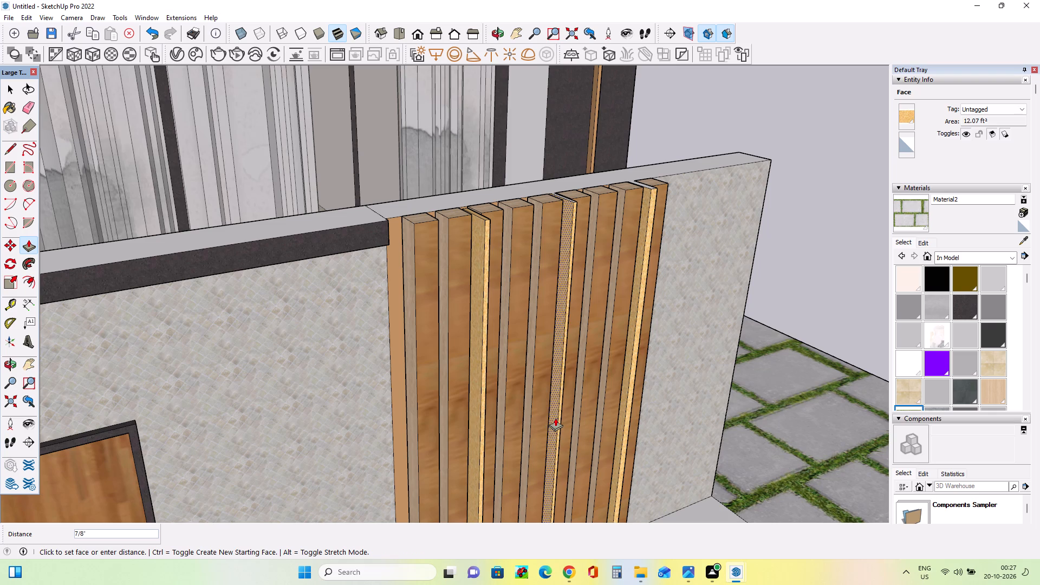
click(554, 418)
click(620, 428)
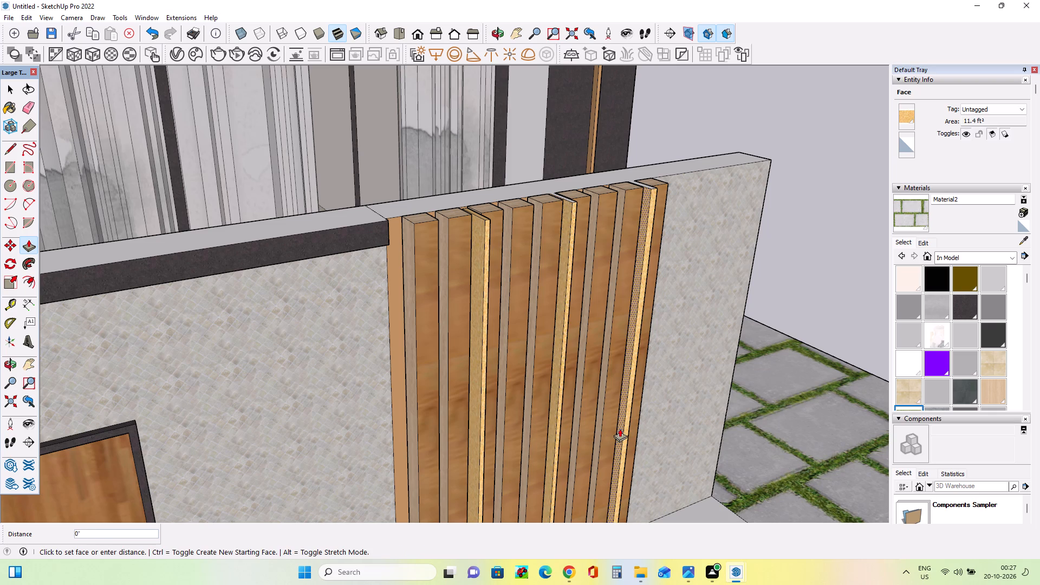
click(621, 427)
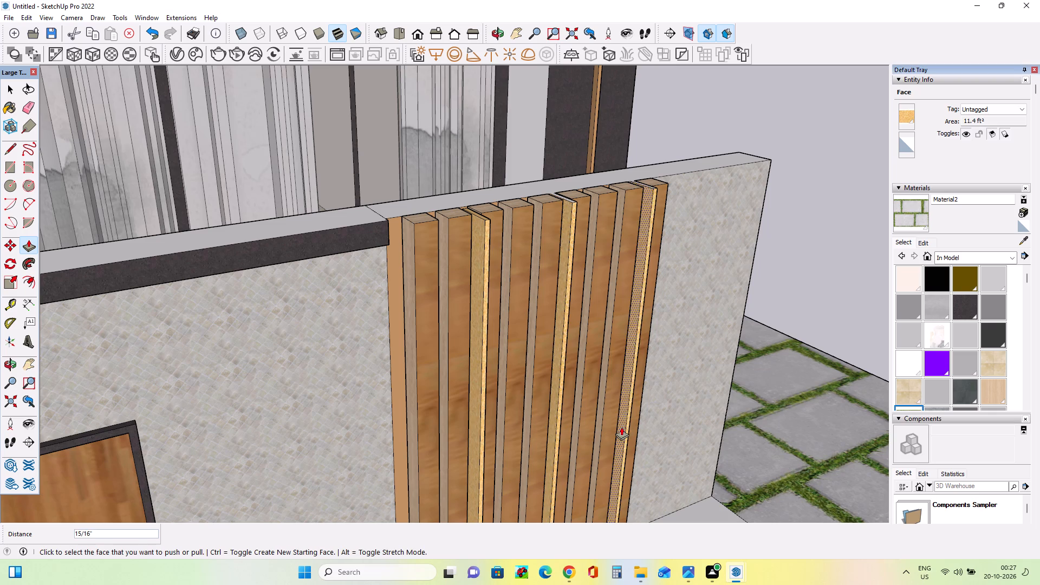
Frame the whole front facade with the paved ground, render it with V-Ray, inspect the enlarged image, and return to the model.
scroll(419, 379, down, 8)
scroll(493, 389, down, 3)
scroll(632, 427, down, 9)
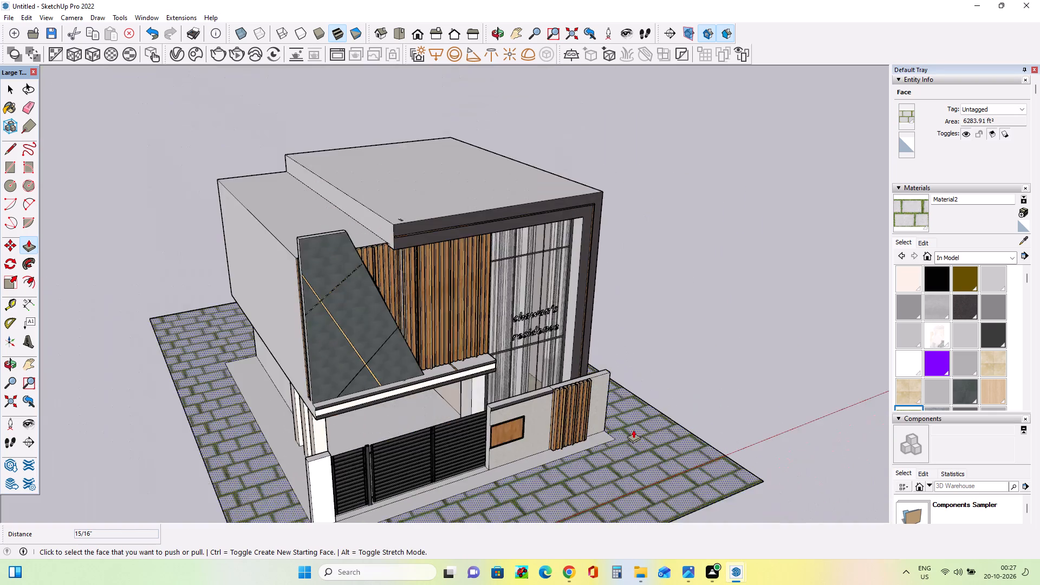
middle_drag(574, 428, 446, 352)
scroll(363, 360, up, 3)
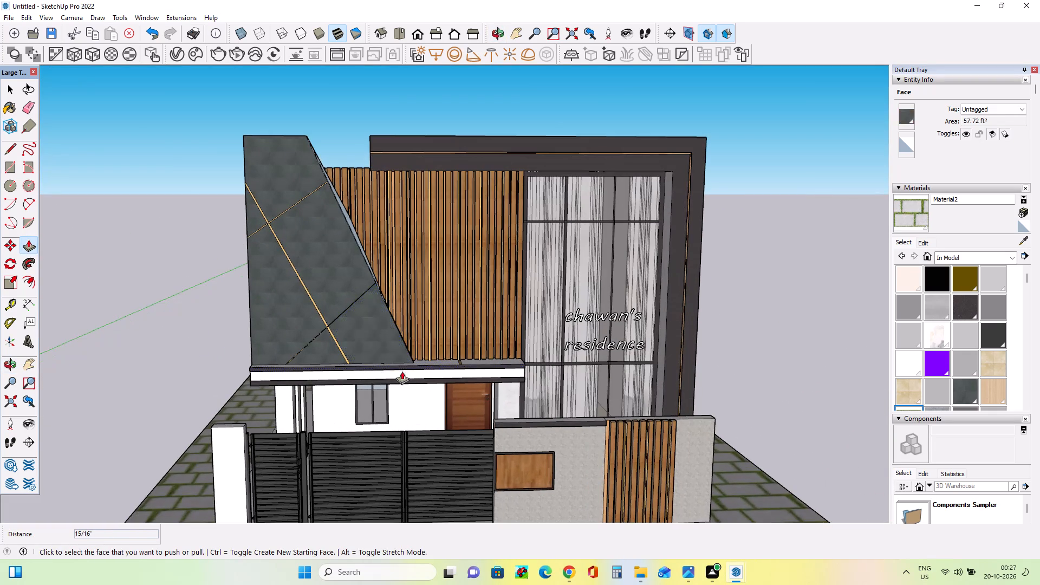
click(27, 369)
drag(336, 389, 330, 357)
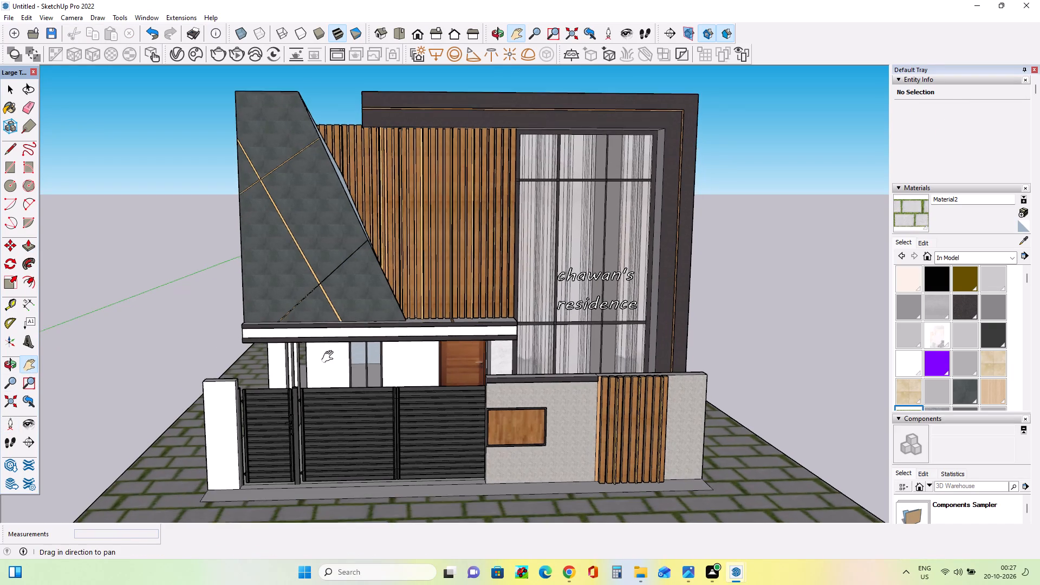
drag(330, 357, 330, 354)
middle_drag(393, 379, 394, 368)
drag(396, 340, 399, 349)
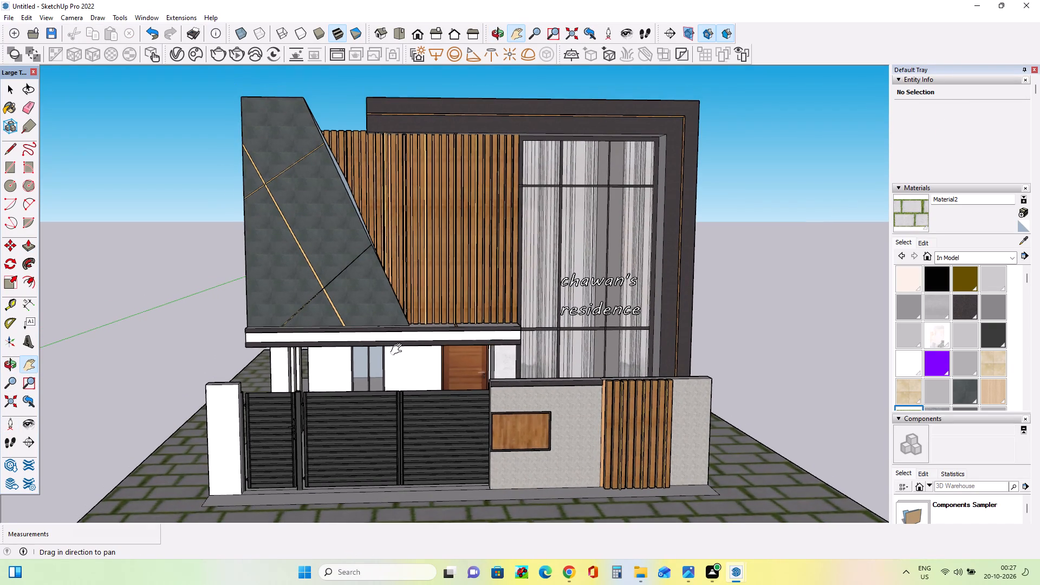
middle_drag(435, 374, 436, 356)
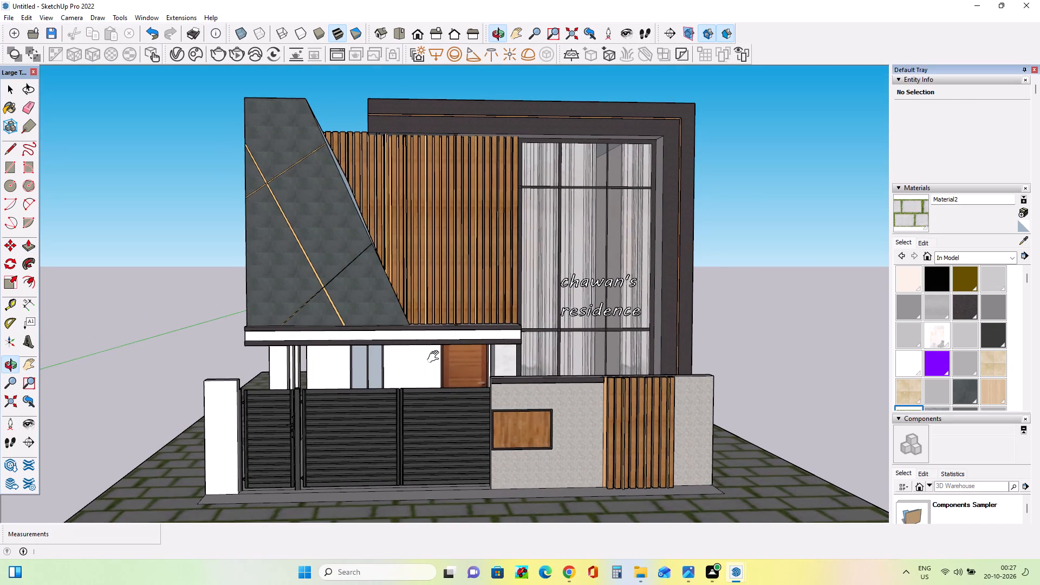
click(220, 54)
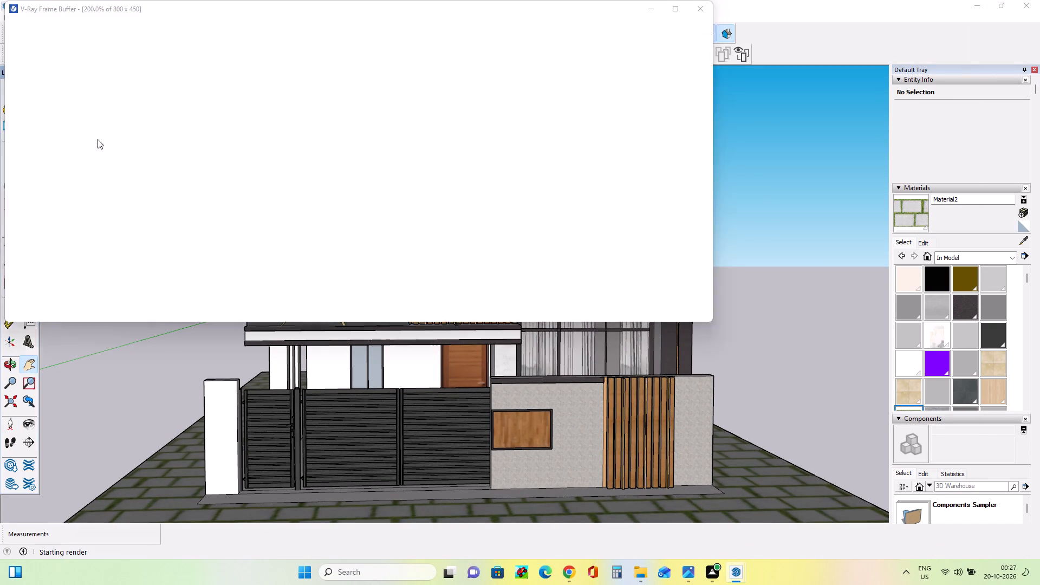
click(673, 9)
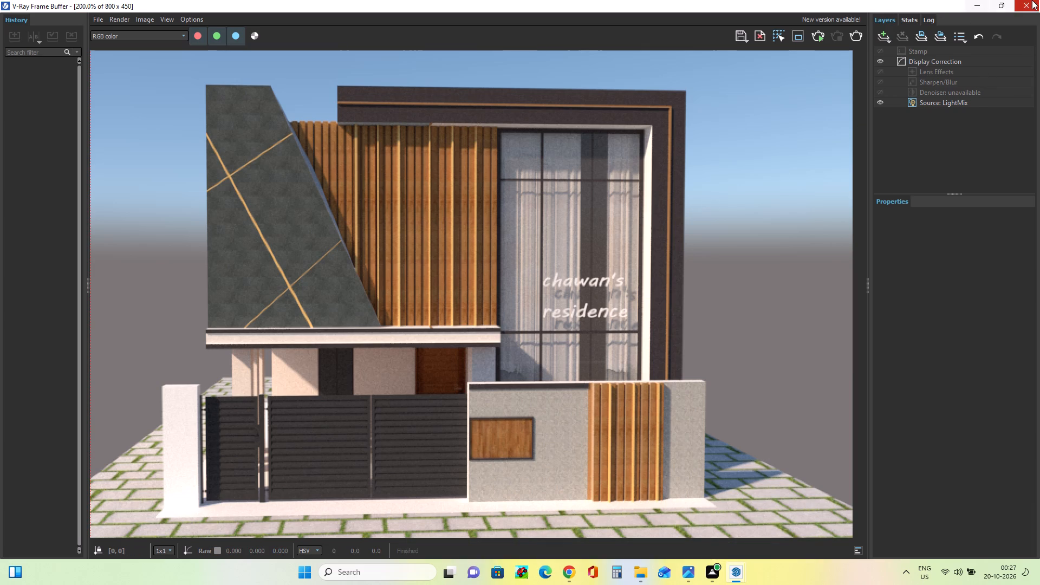
click(979, 4)
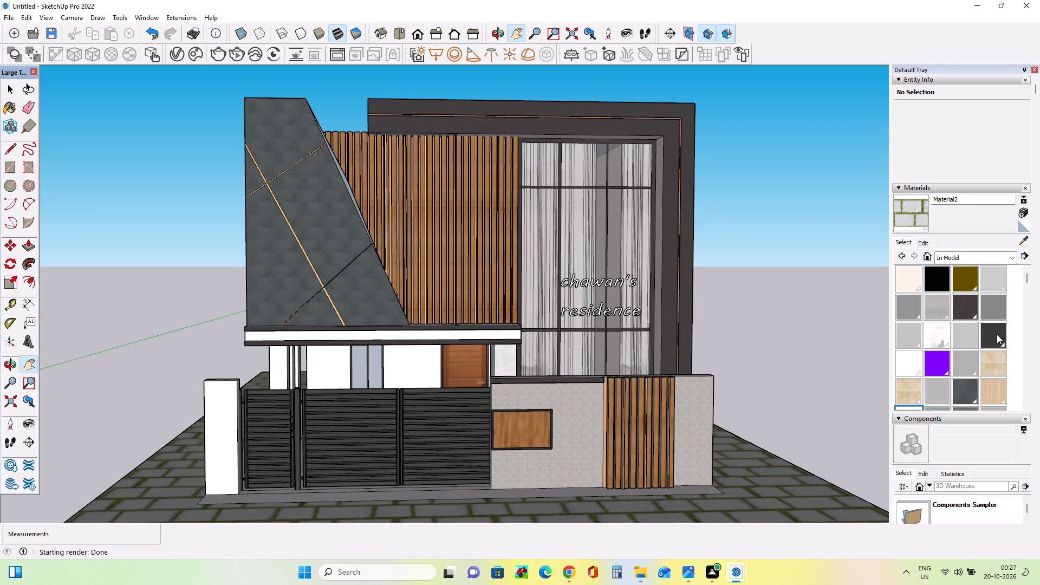
Paint the inner side face and underside of the dark frame around the curtained glazing with the dark stone Material1.
click(966, 395)
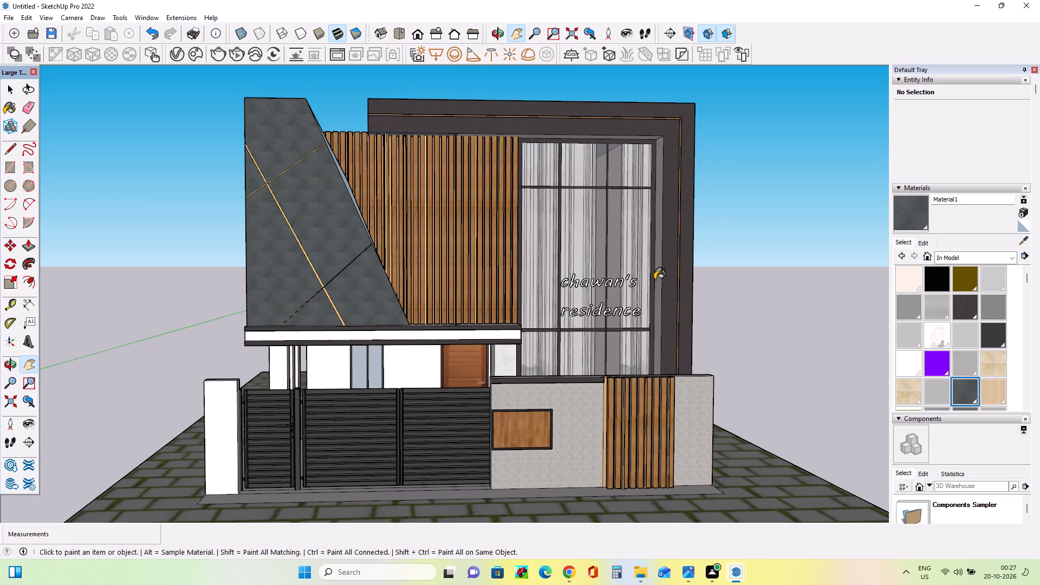
click(658, 279)
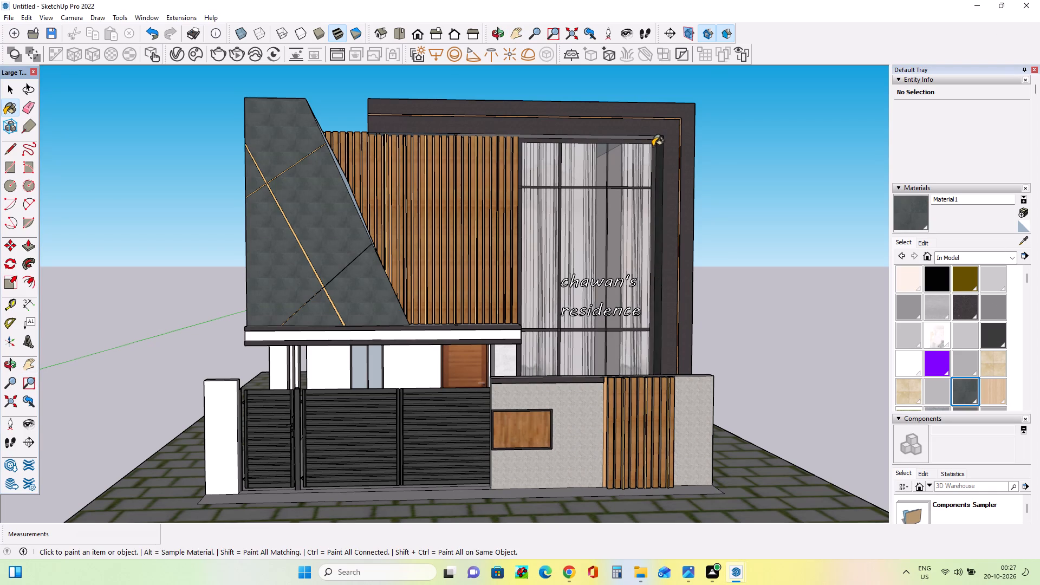
click(653, 138)
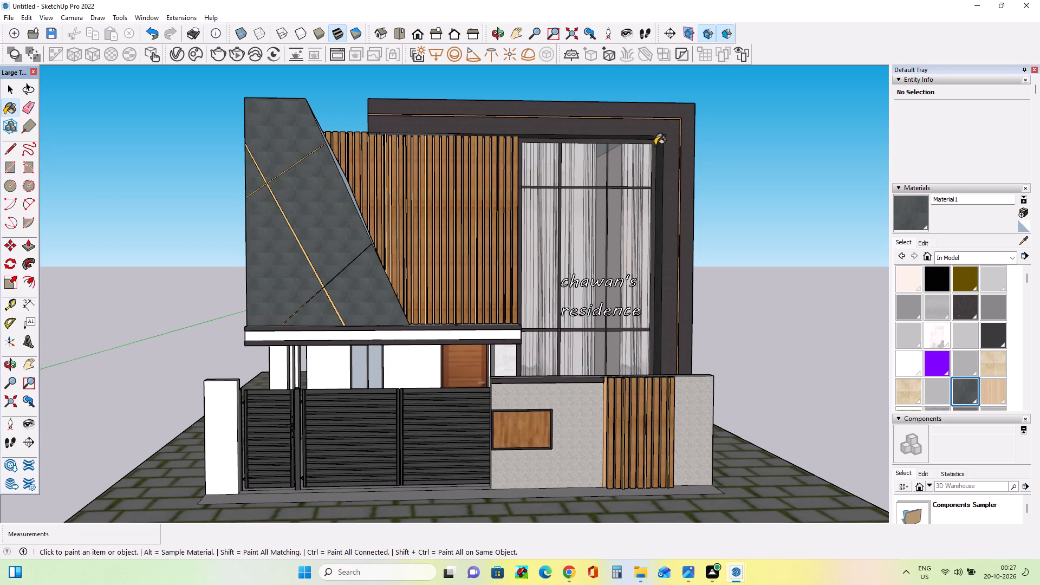
Render the facade again with V-Ray and enlarge the frame buffer to inspect the repainted frame.
click(218, 60)
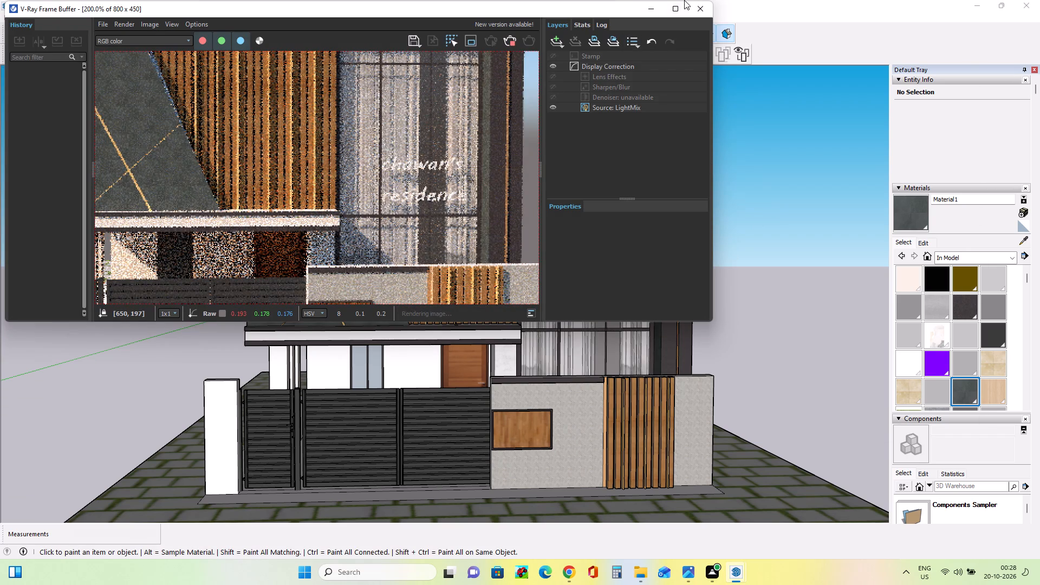
click(677, 5)
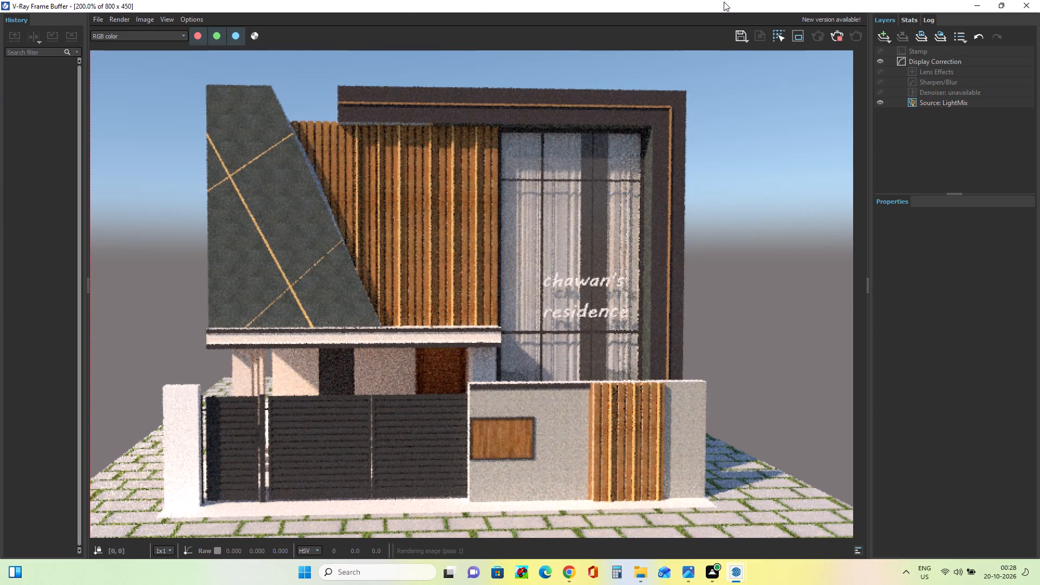
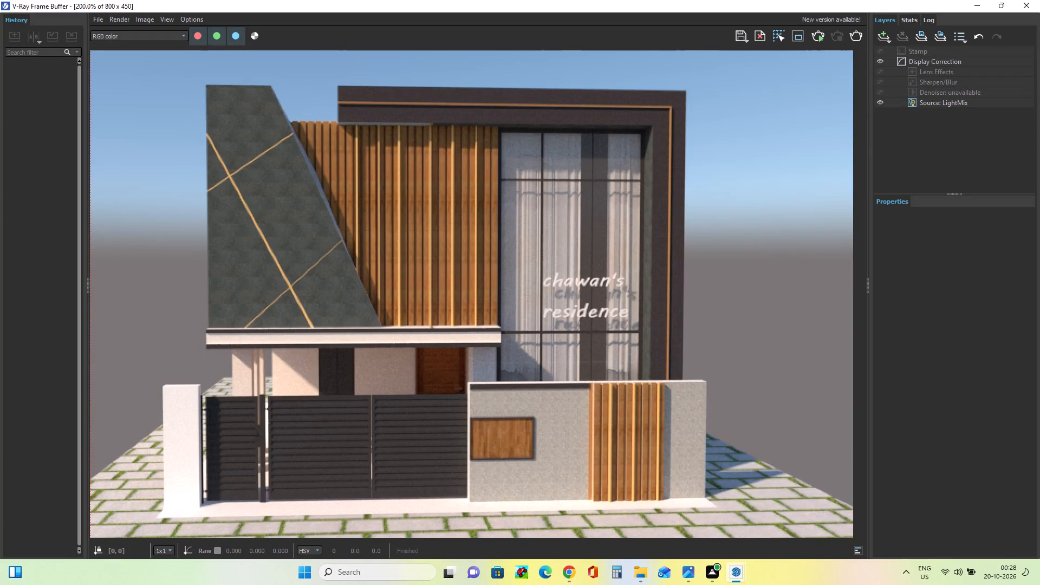
Open the Snipping Tool and capture a rectangular snip of the whole rendered facade in the V-Ray frame buffer.
click(366, 578)
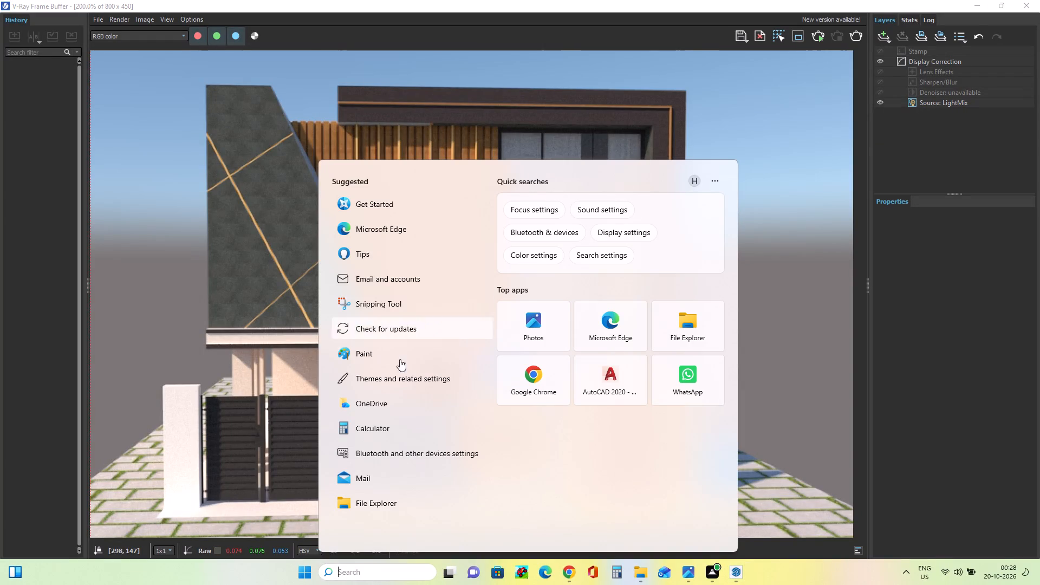
click(394, 306)
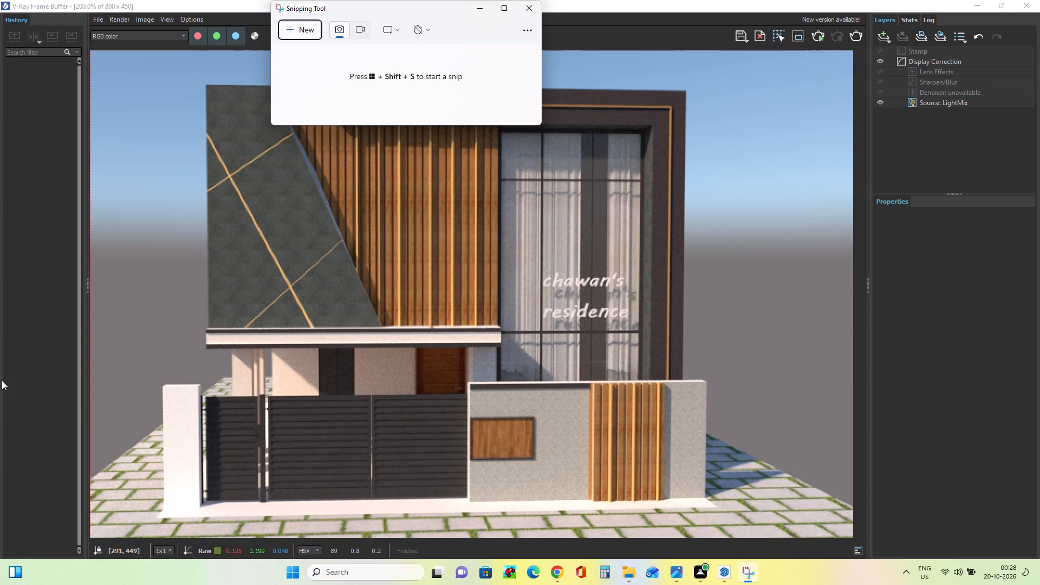
click(315, 29)
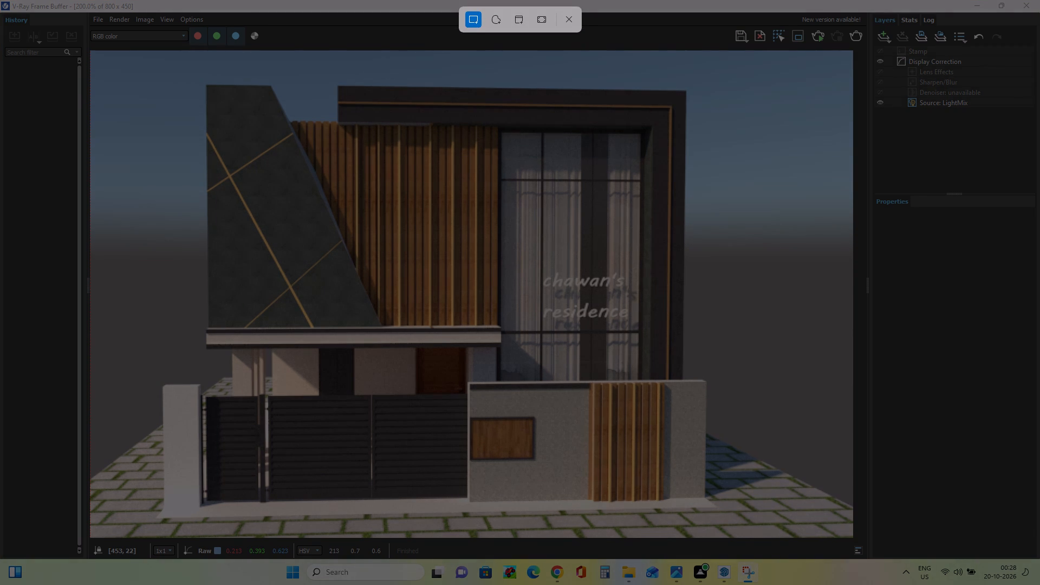
drag(783, 48, 129, 528)
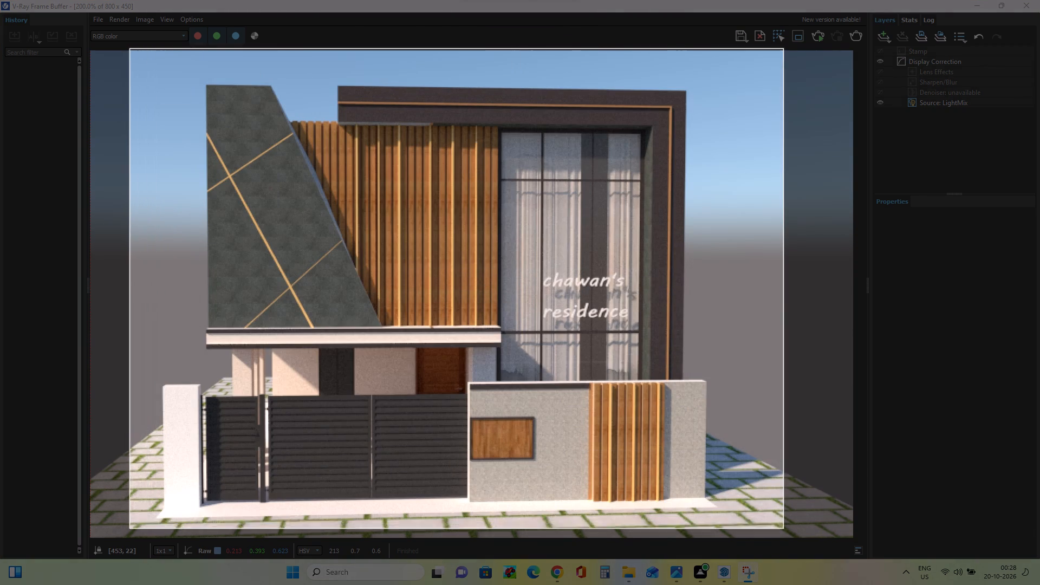
drag(129, 528, 95, 534)
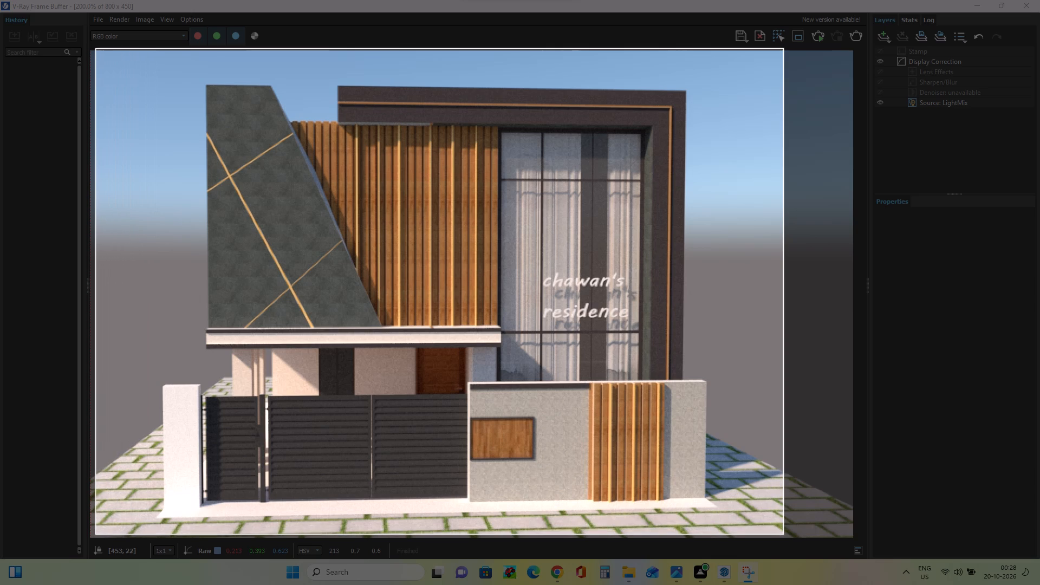
drag(95, 534, 91, 536)
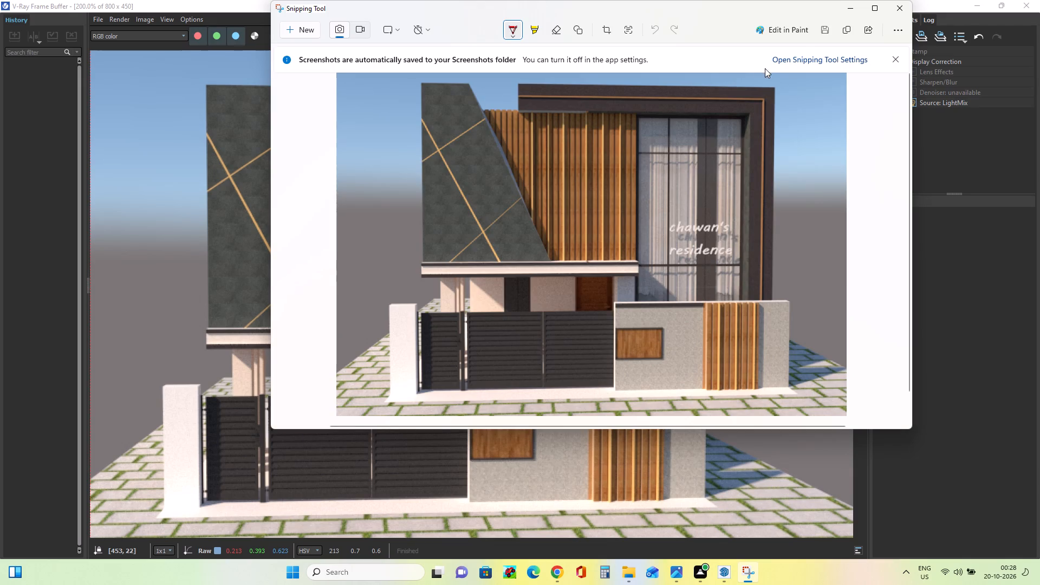
Save the snip to the Desktop as a PNG named "Geometric Marble & Wood Elevation.pdf" and return to the SketchUp model.
click(822, 30)
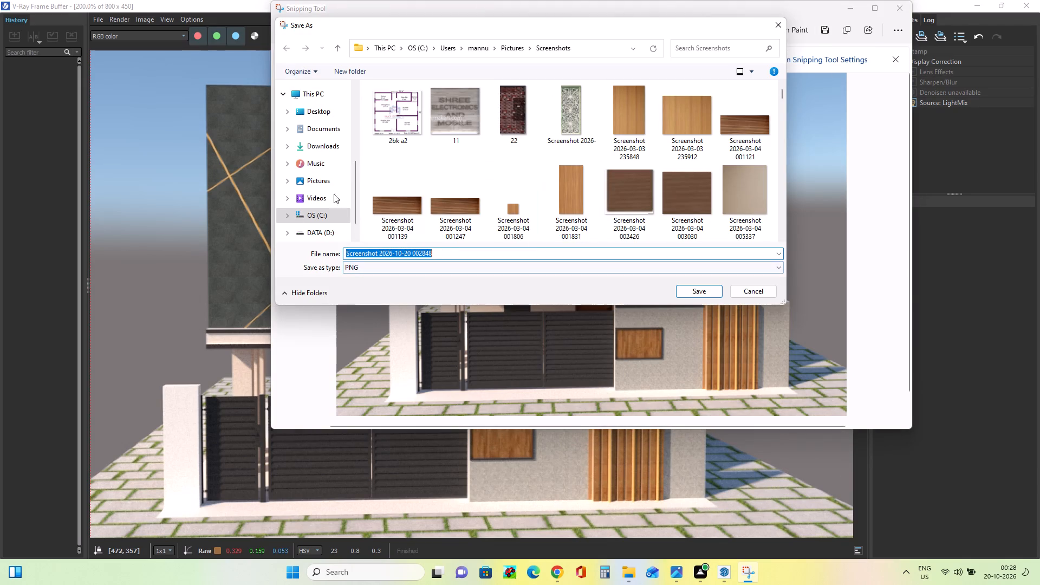
click(318, 118)
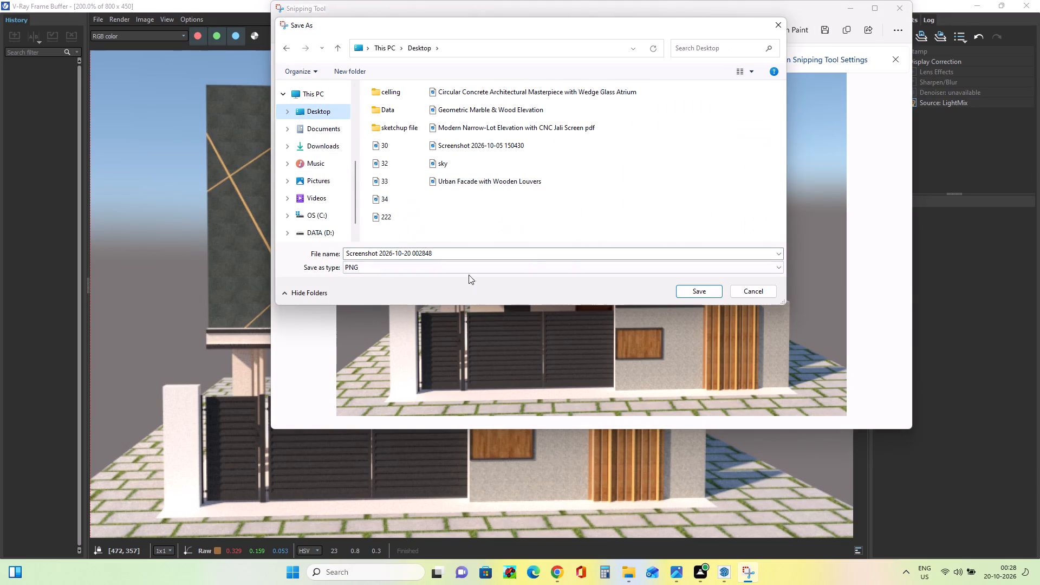
click(449, 249)
key(BackSpace)
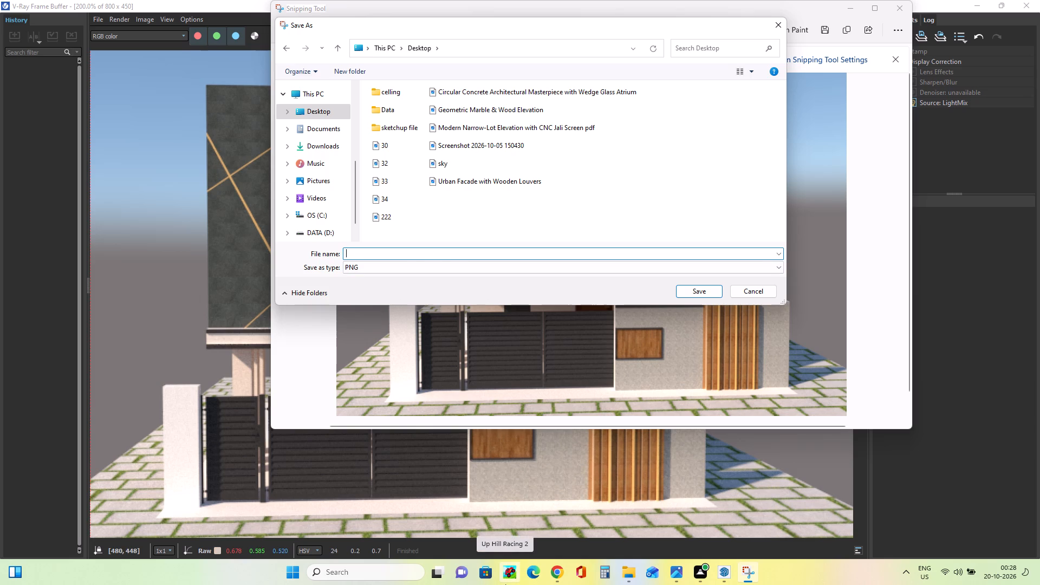
key(g)
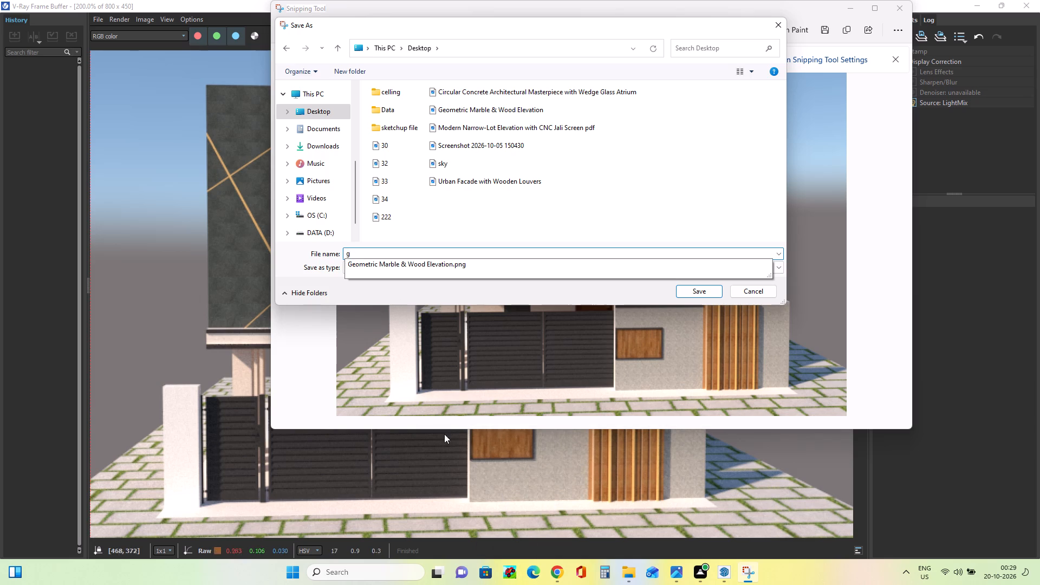
click(477, 264)
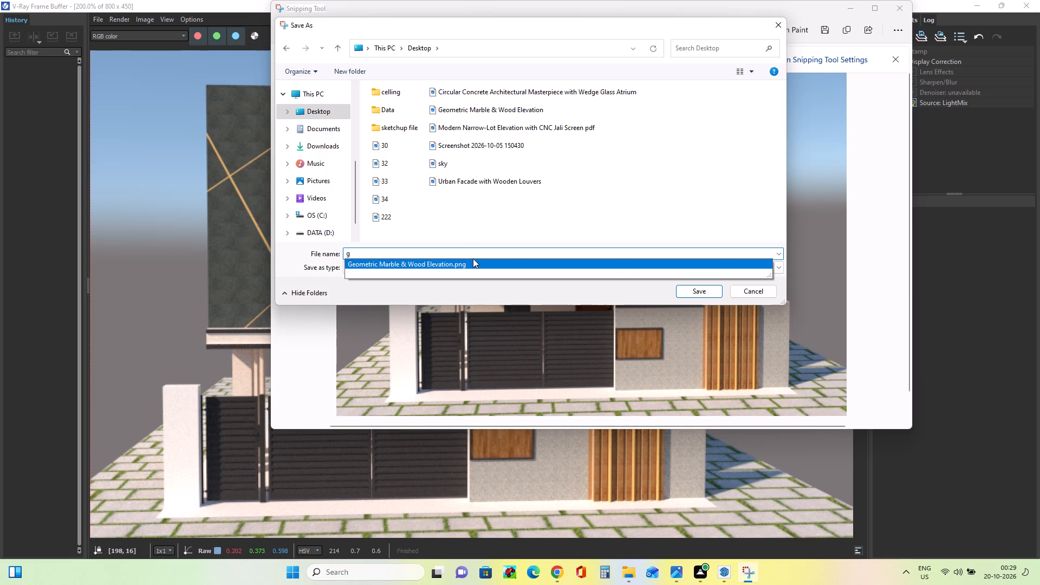
click(473, 250)
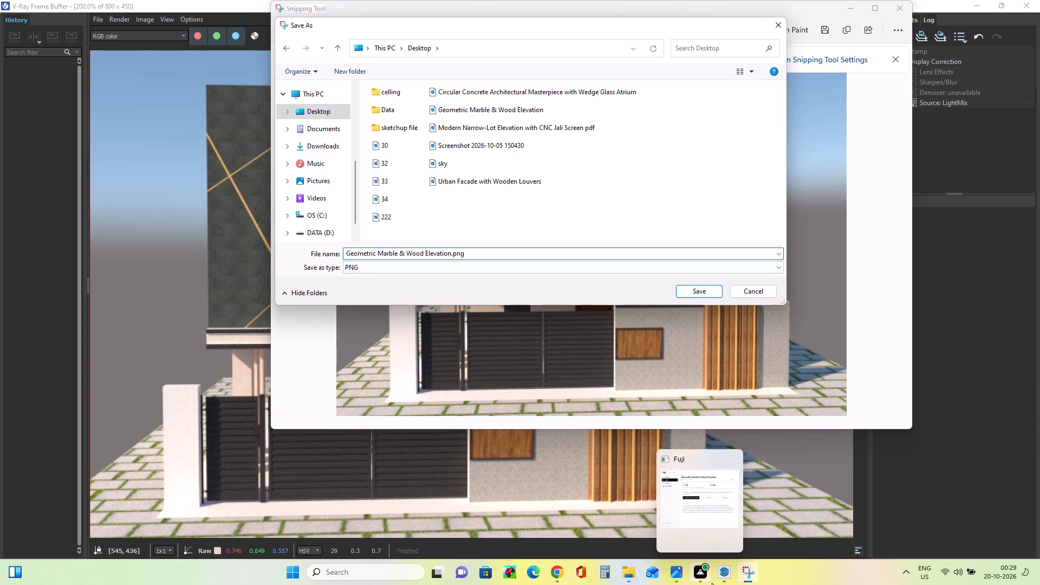
key(BackSpace)
key(BackSpace)
text(df)
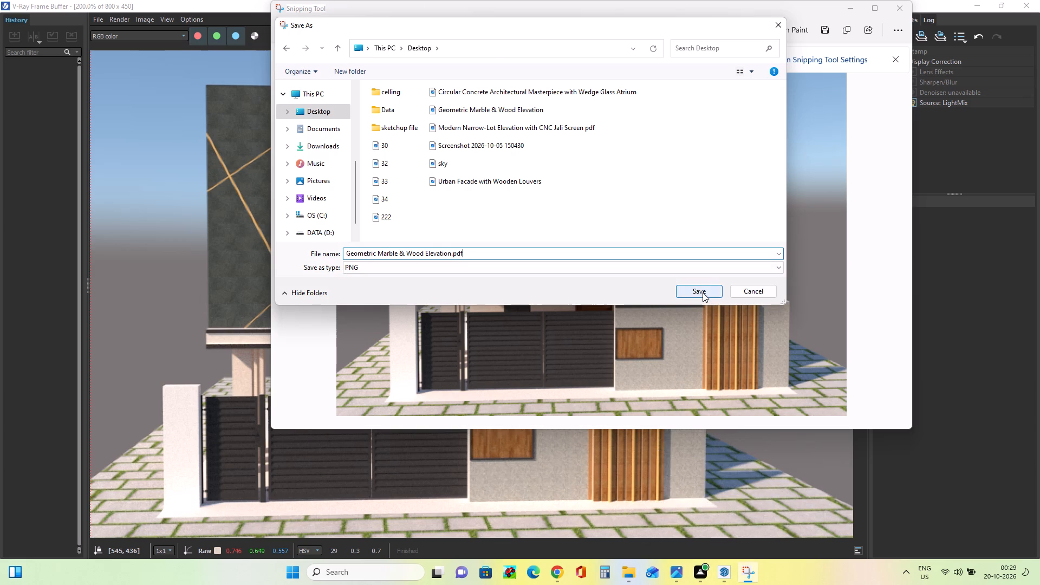
click(703, 292)
click(852, 8)
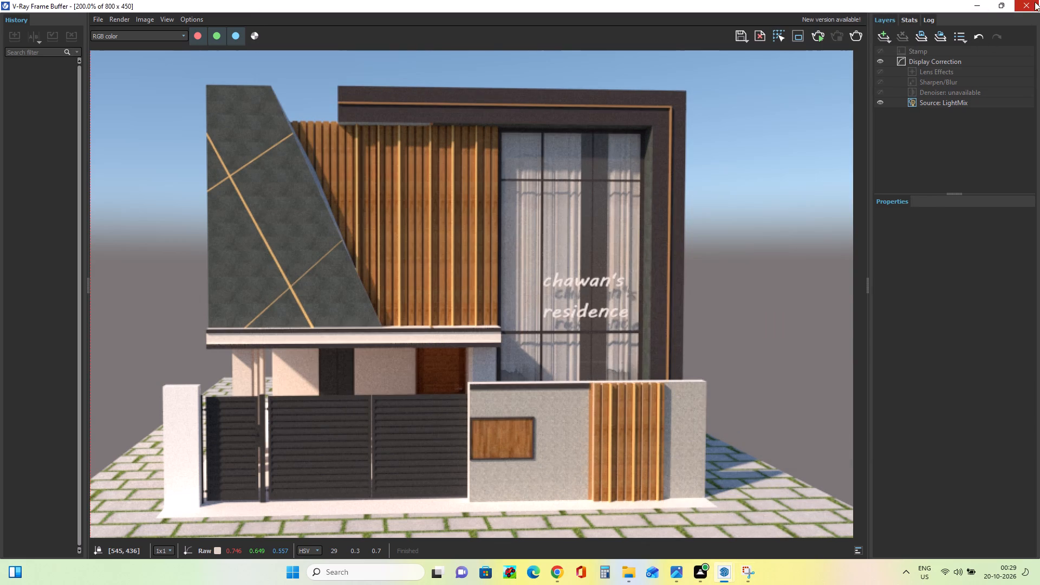
click(1037, 0)
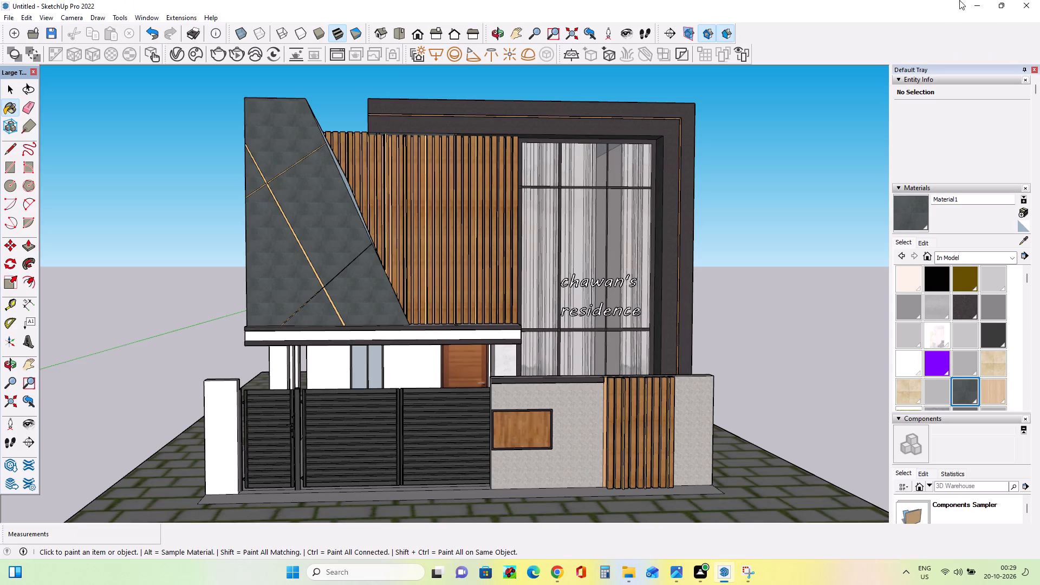
Save the model to the Desktop as "Geometric Marble & Wood Elevation.skp".
key(ctrl+s)
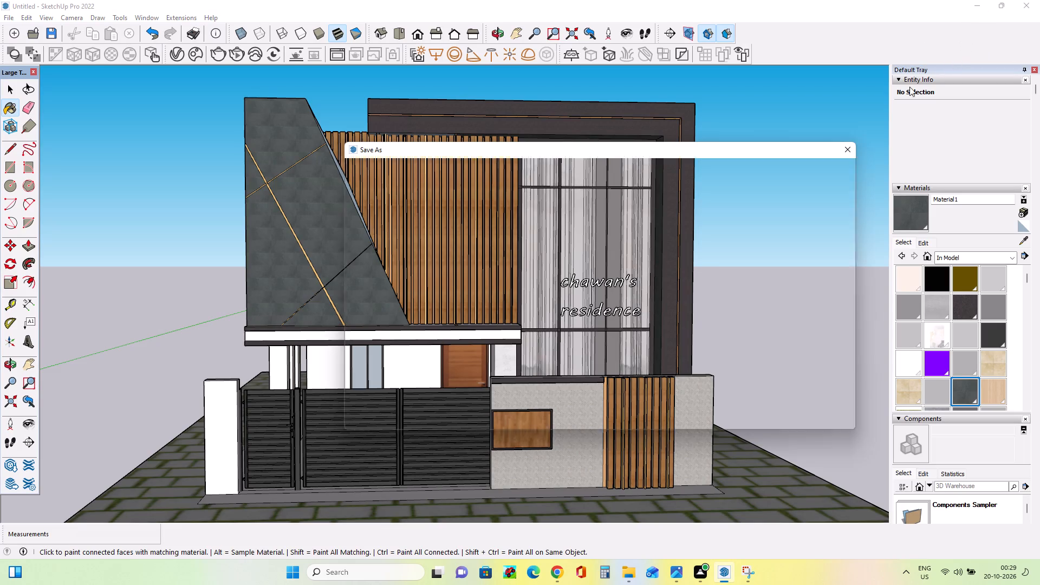
click(394, 324)
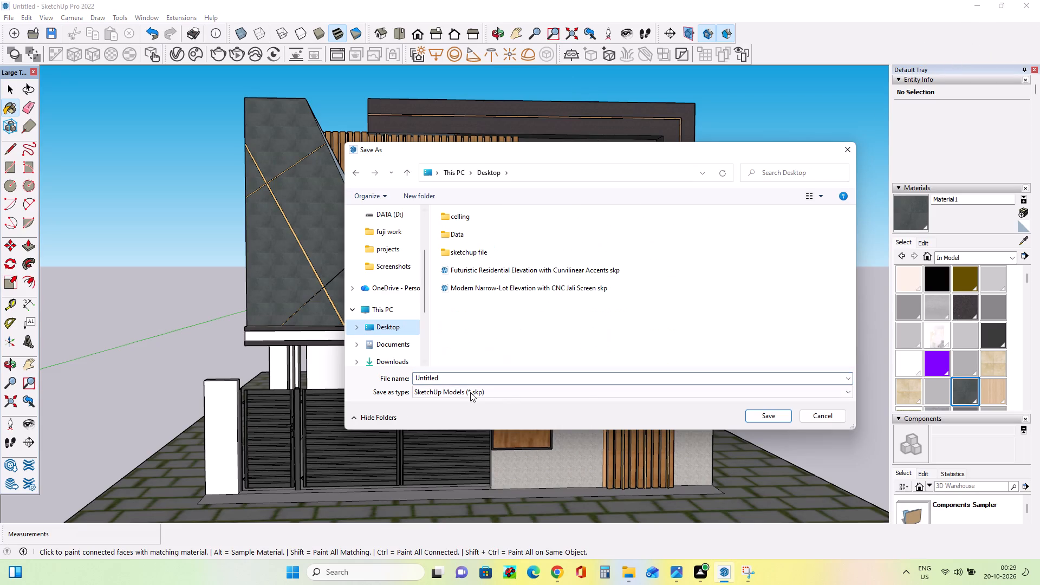
click(464, 378)
key(BackSpace)
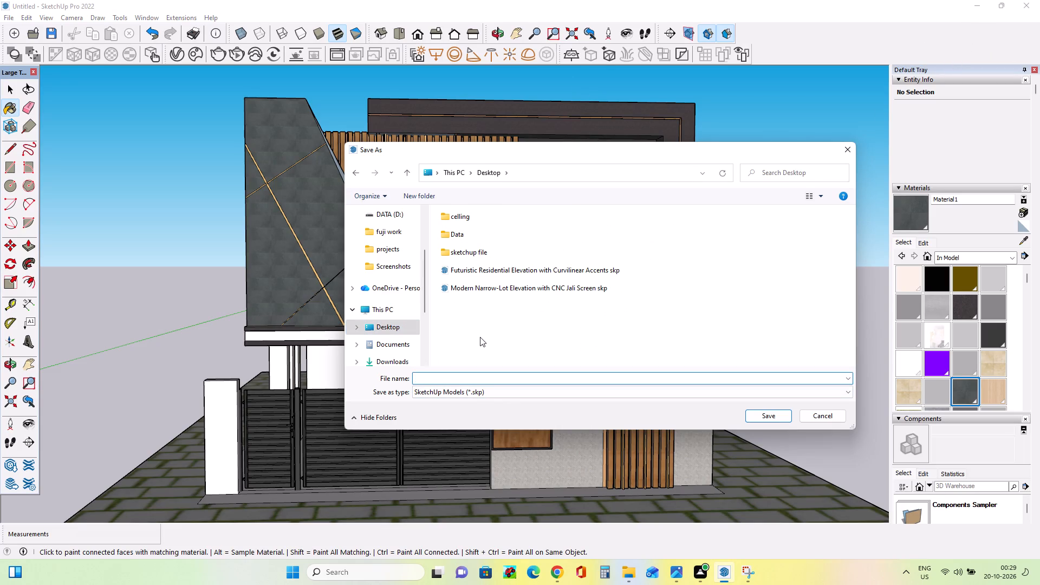
key(g)
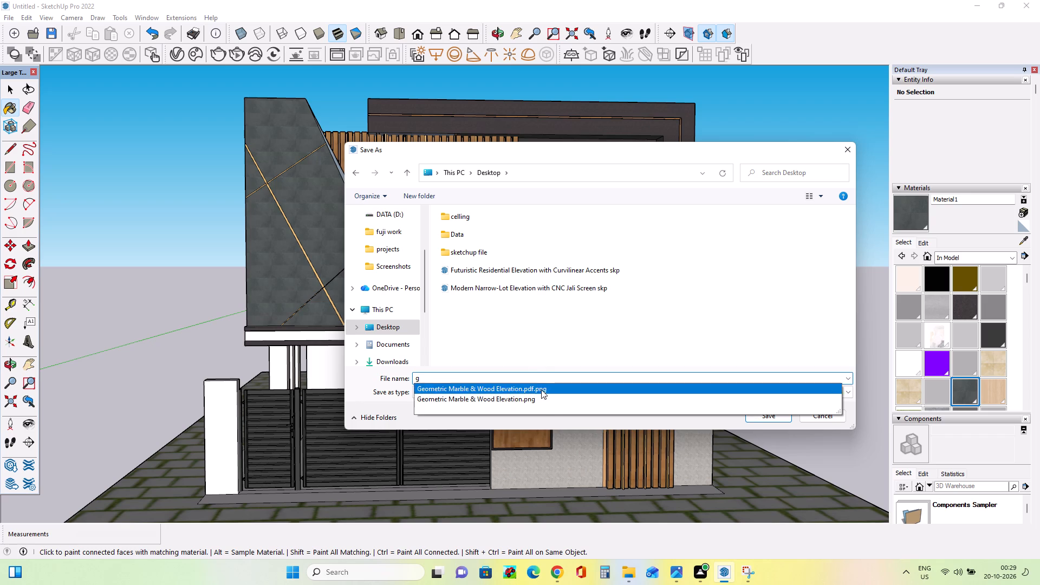
click(539, 393)
click(558, 377)
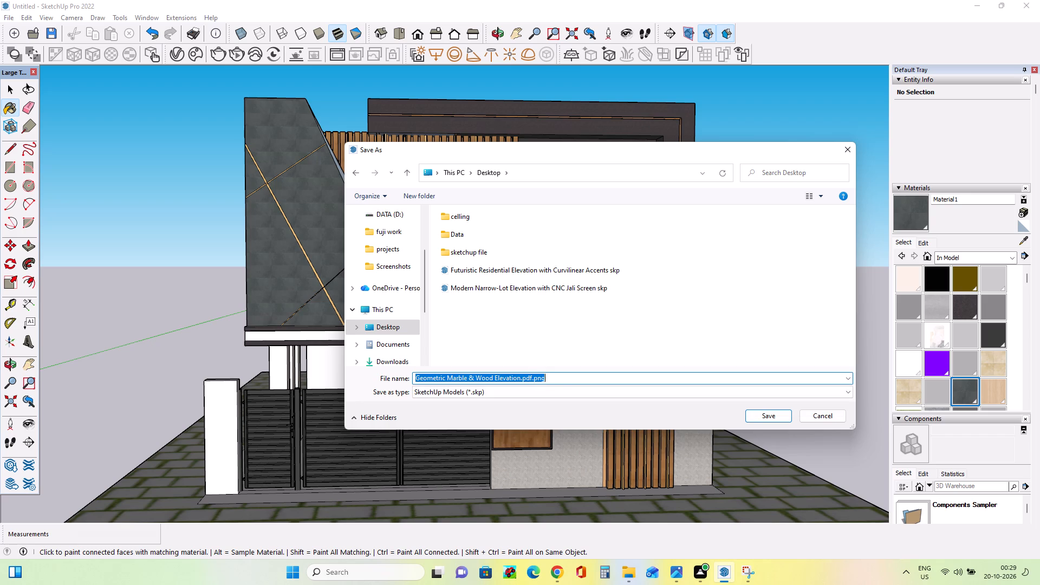
key(BackSpace)
key(BackSpace)
key(BackSpace)
key(BackSpace)
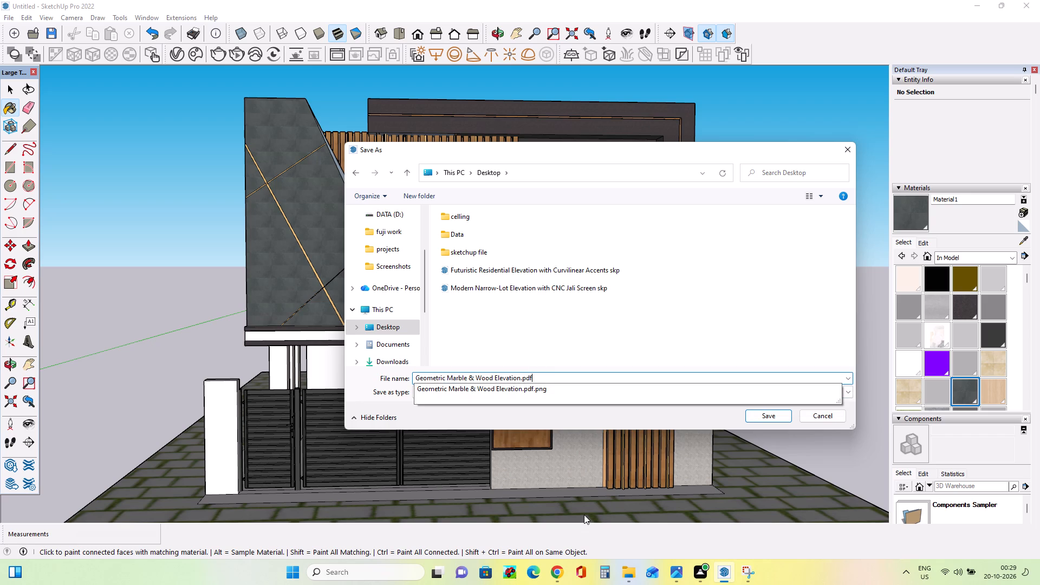
key(BackSpace)
key(BackSpace)
key(BackSpace)
text(skp)
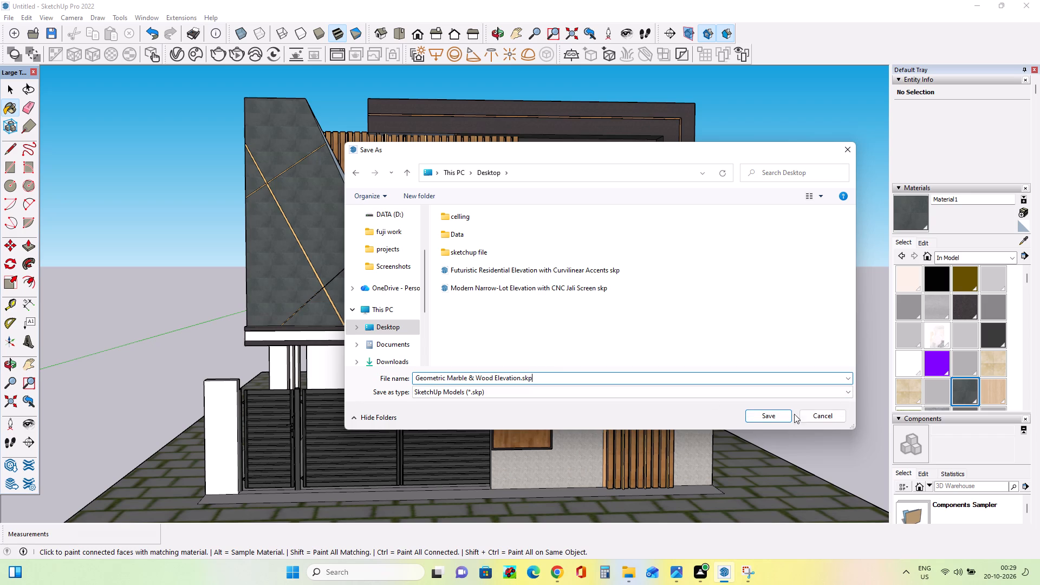
click(780, 422)
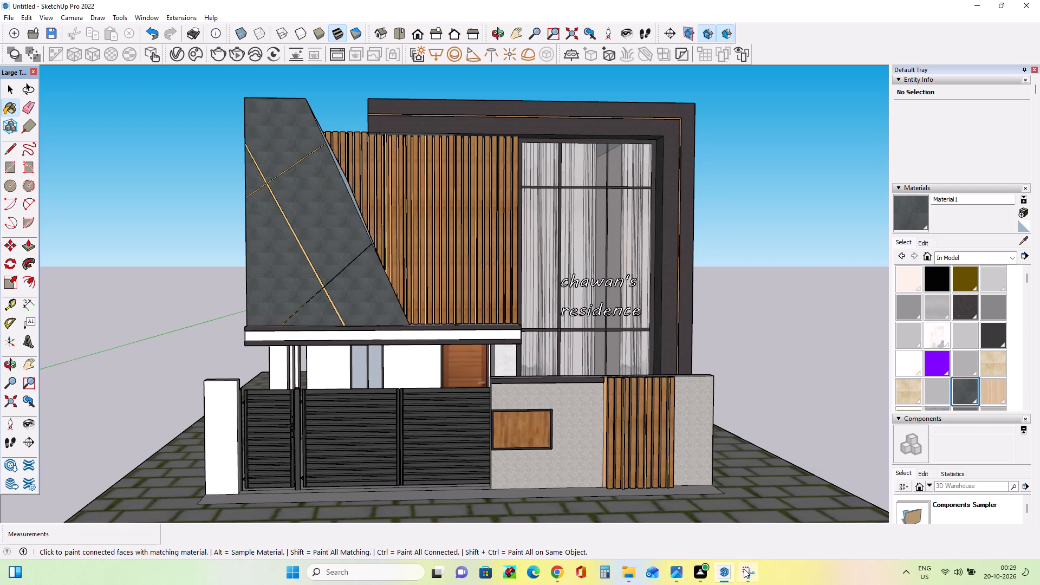
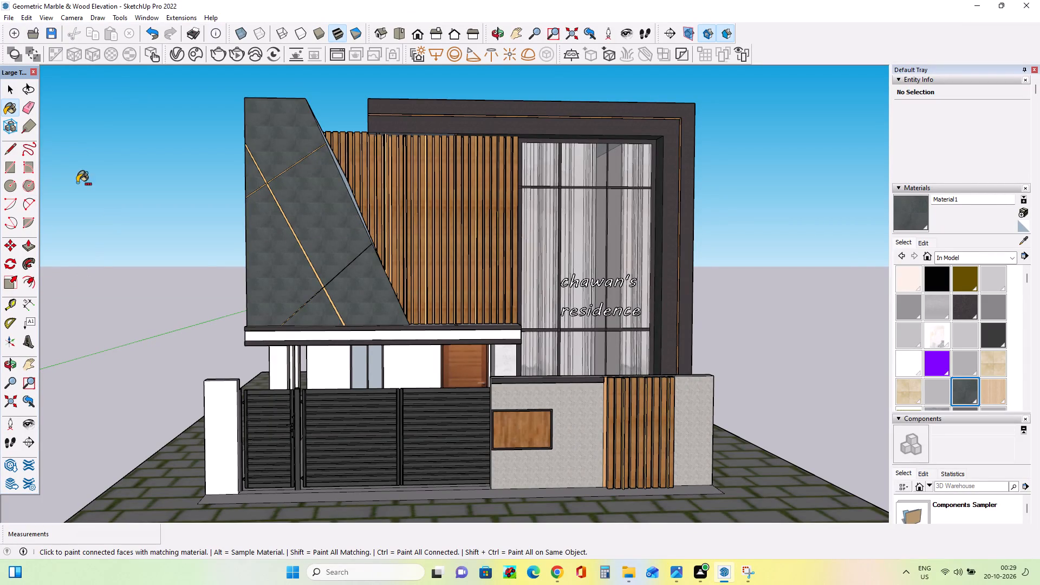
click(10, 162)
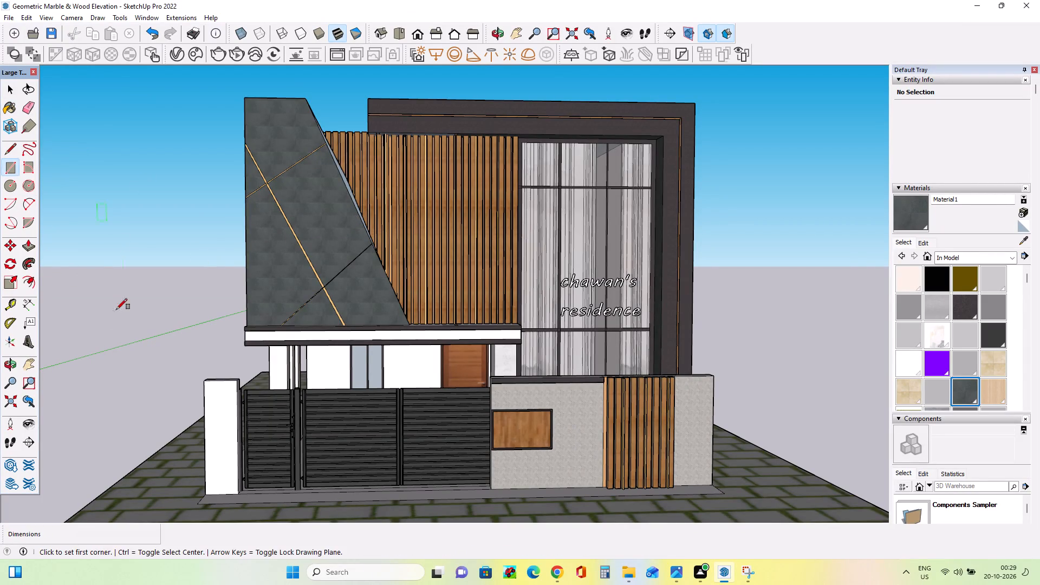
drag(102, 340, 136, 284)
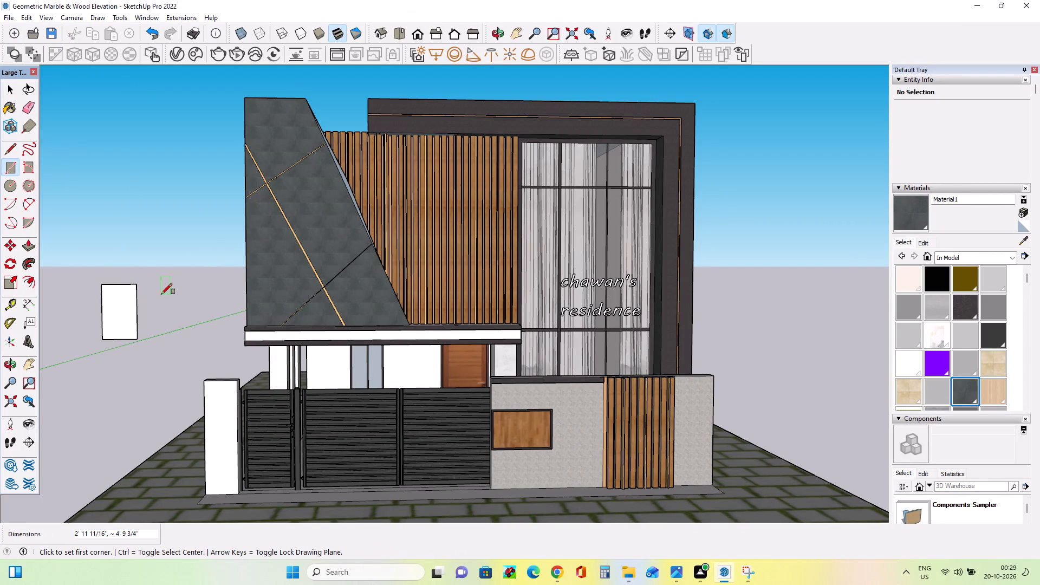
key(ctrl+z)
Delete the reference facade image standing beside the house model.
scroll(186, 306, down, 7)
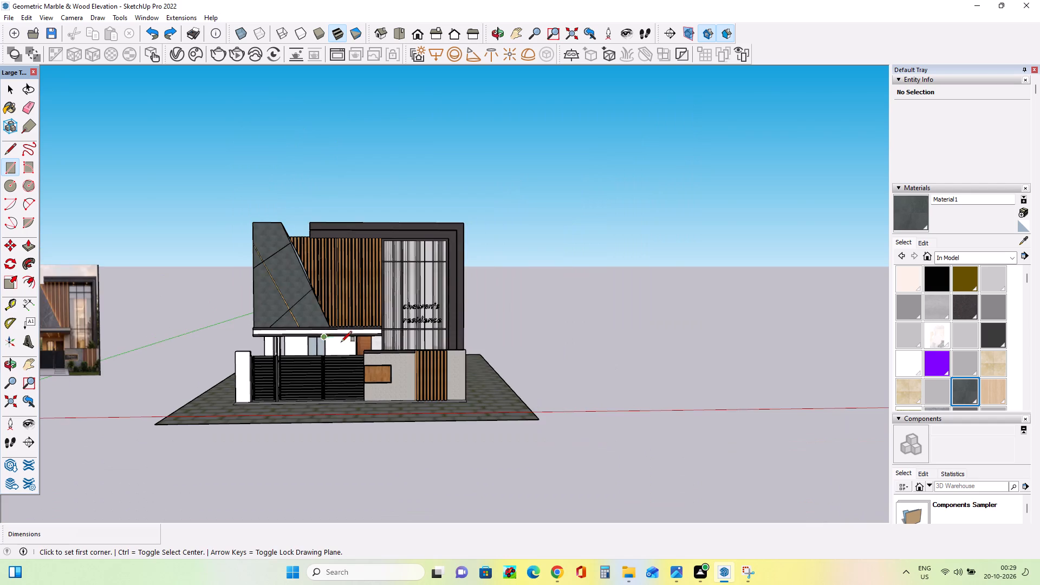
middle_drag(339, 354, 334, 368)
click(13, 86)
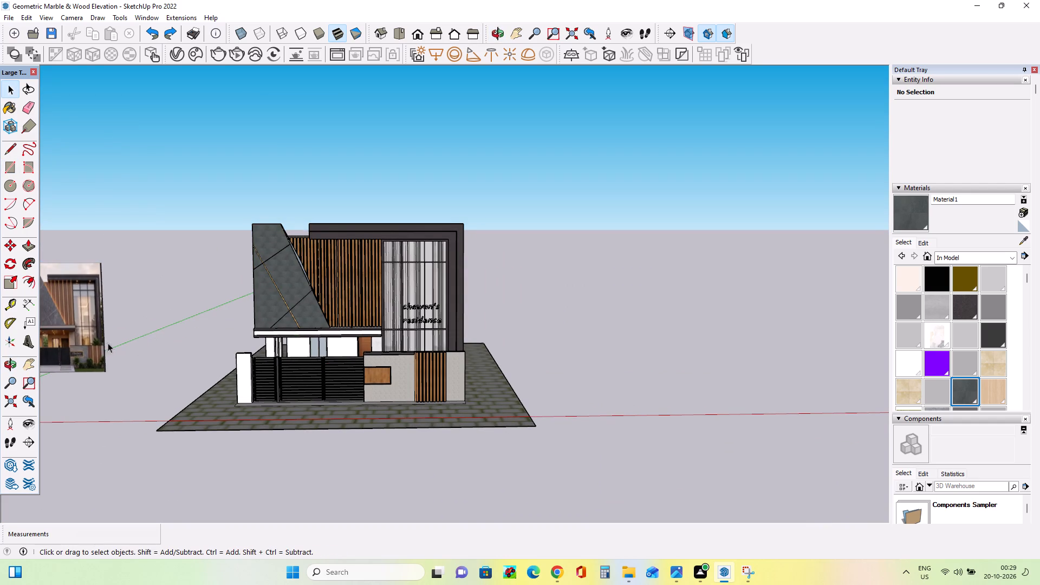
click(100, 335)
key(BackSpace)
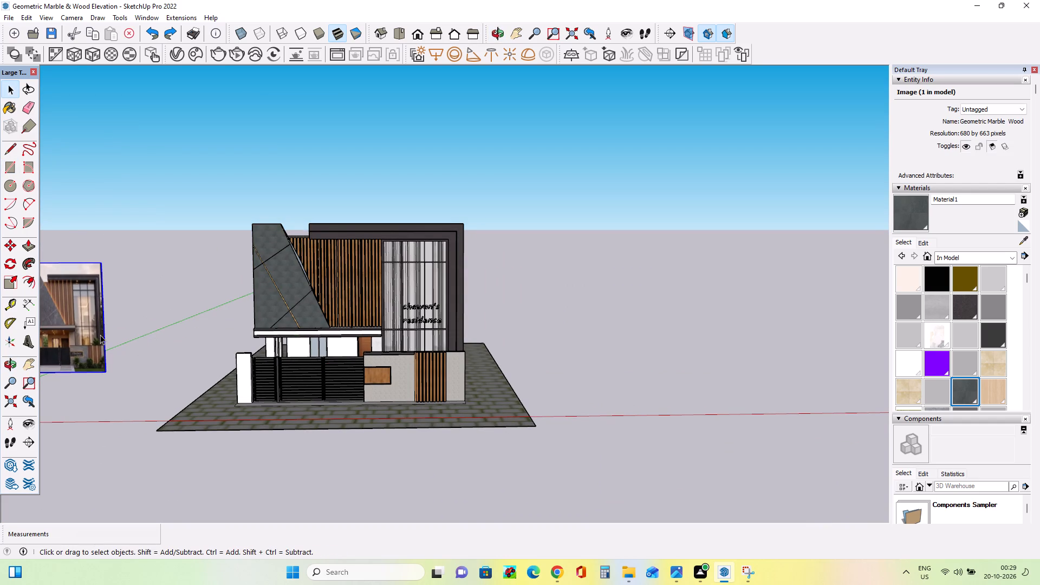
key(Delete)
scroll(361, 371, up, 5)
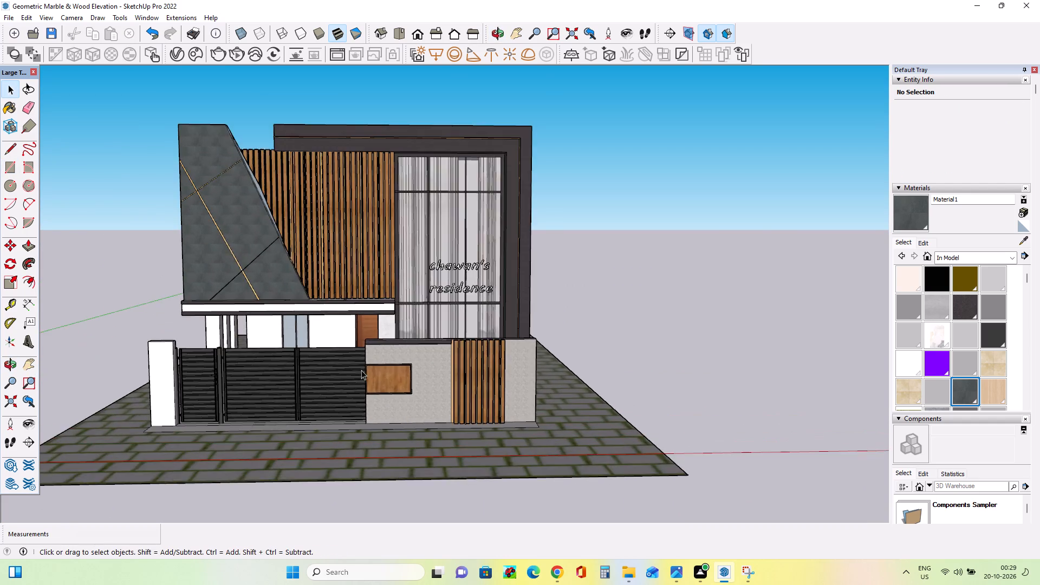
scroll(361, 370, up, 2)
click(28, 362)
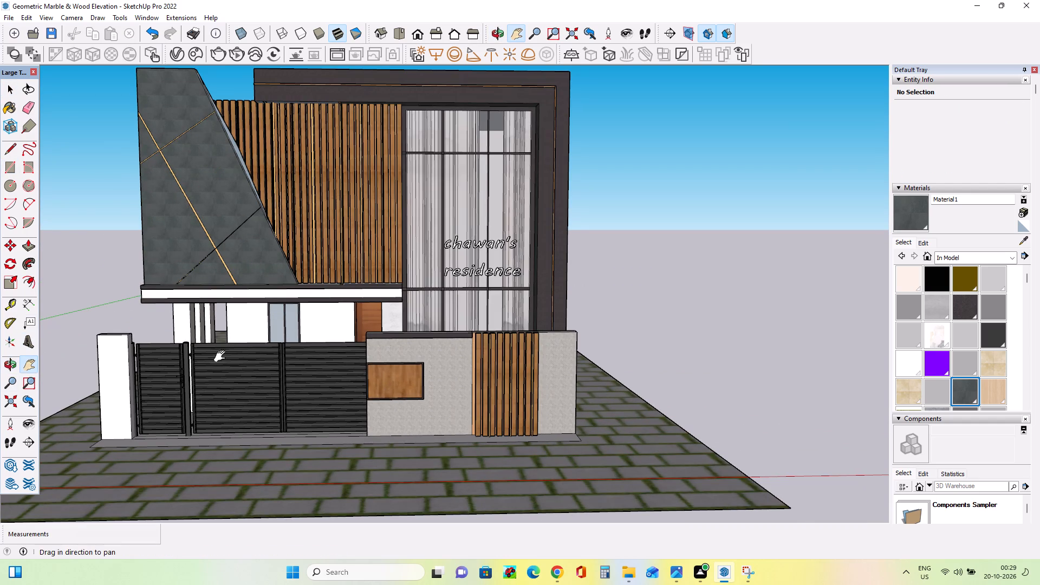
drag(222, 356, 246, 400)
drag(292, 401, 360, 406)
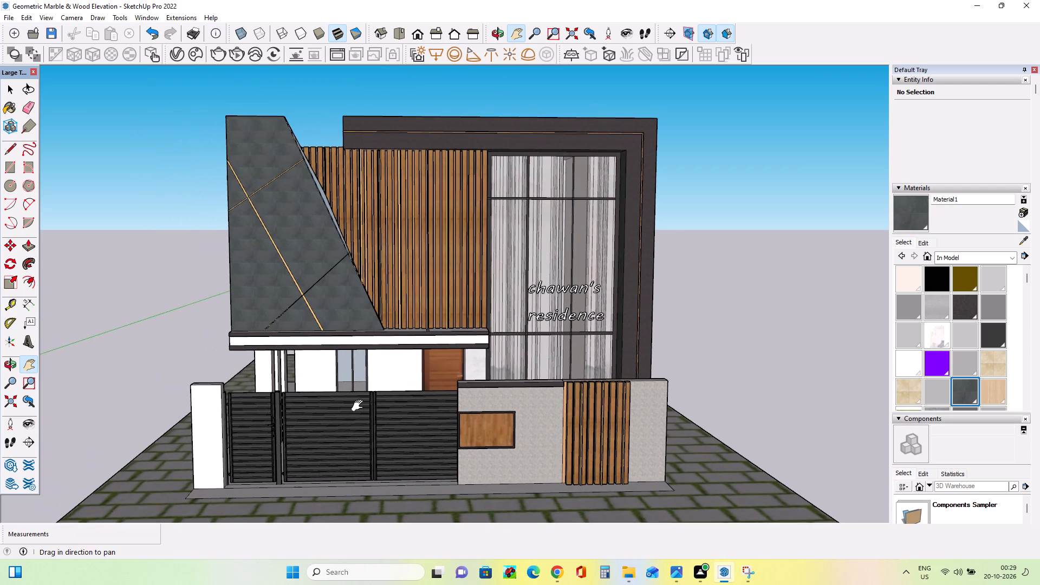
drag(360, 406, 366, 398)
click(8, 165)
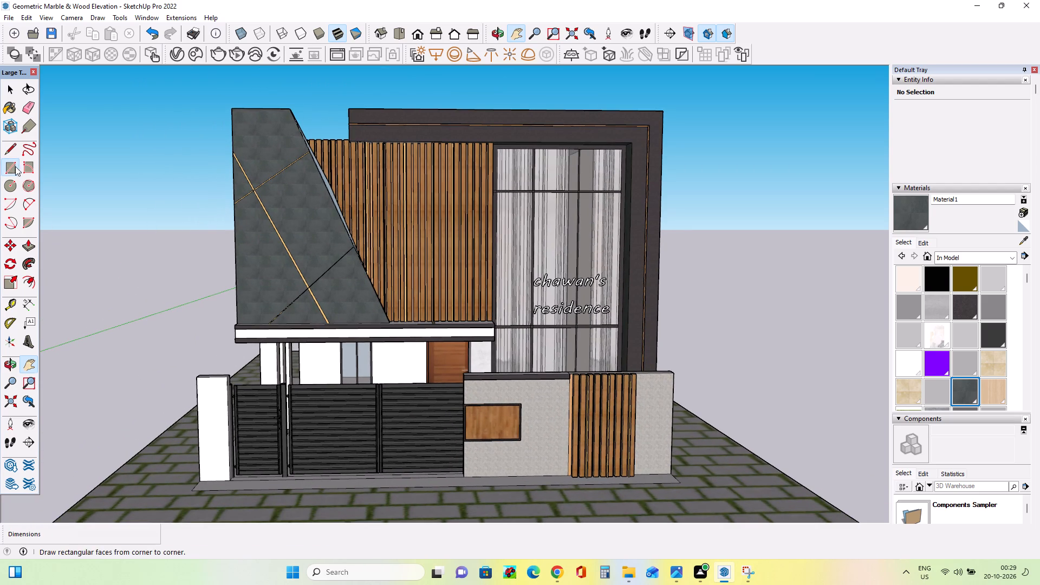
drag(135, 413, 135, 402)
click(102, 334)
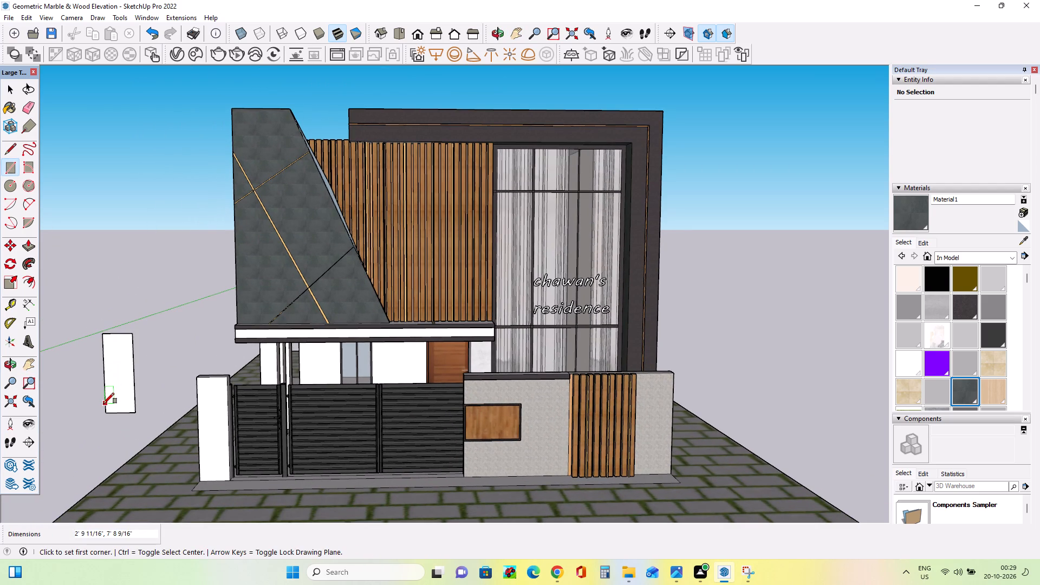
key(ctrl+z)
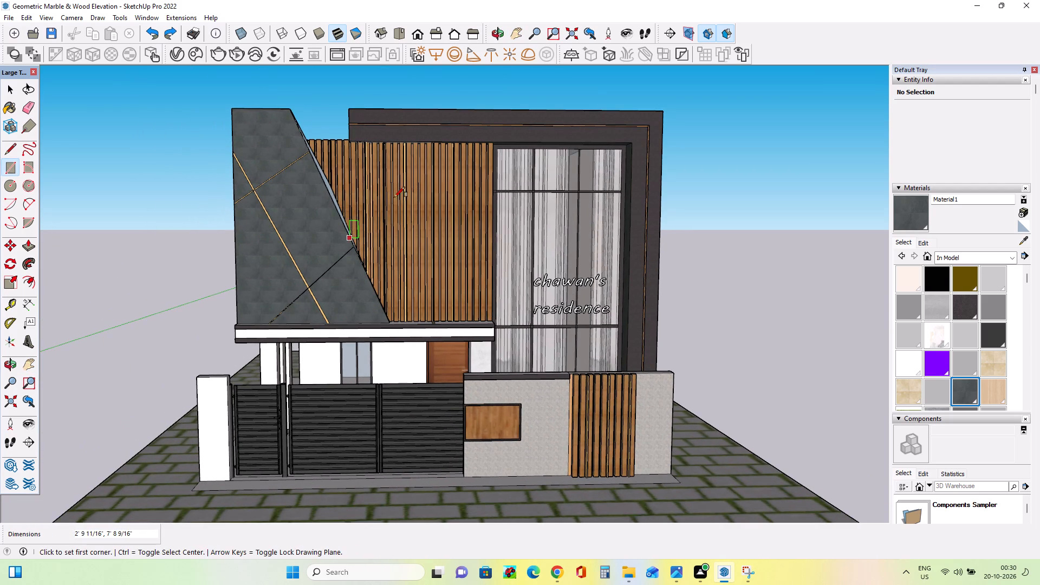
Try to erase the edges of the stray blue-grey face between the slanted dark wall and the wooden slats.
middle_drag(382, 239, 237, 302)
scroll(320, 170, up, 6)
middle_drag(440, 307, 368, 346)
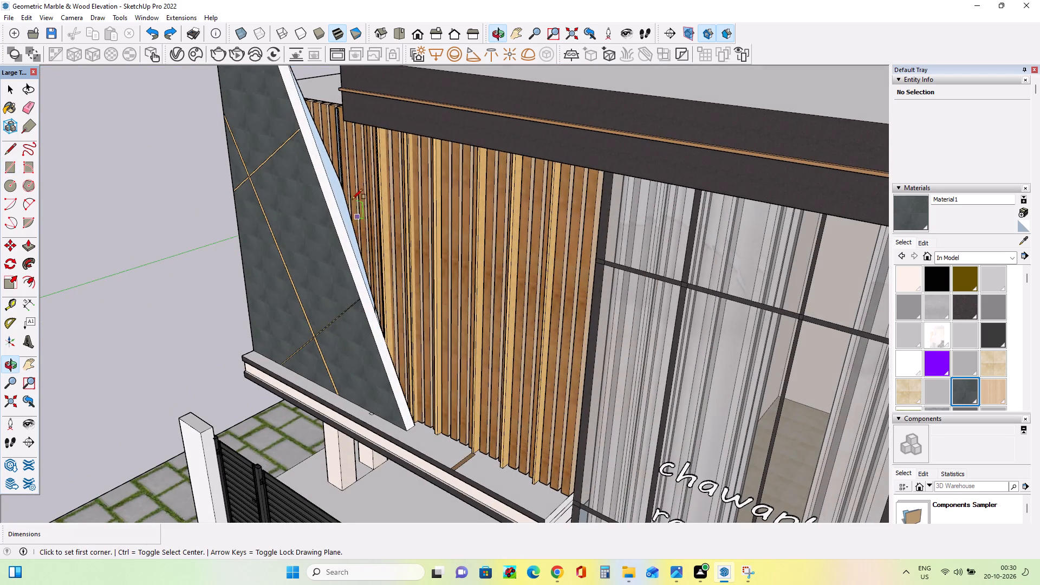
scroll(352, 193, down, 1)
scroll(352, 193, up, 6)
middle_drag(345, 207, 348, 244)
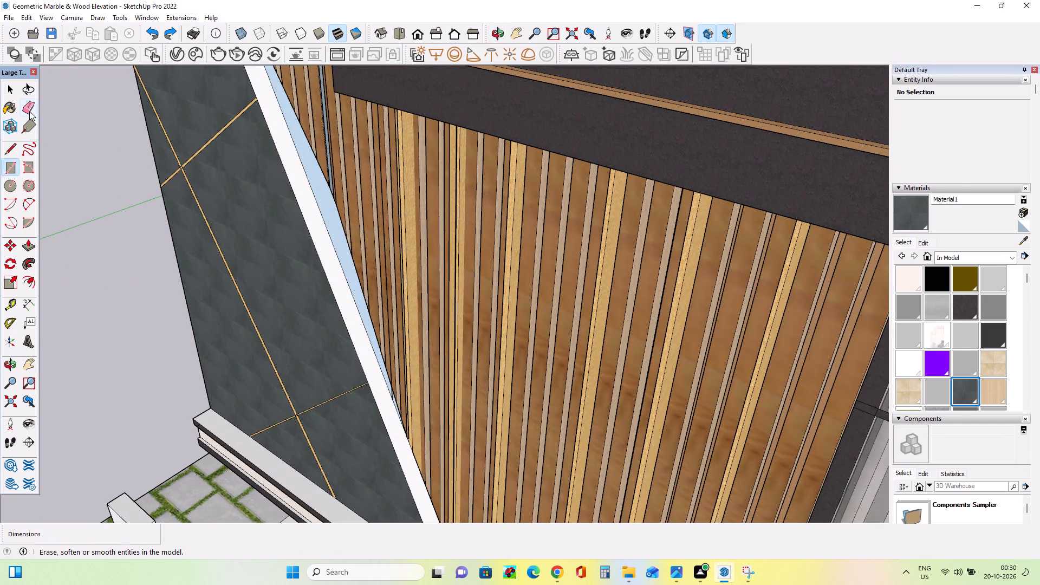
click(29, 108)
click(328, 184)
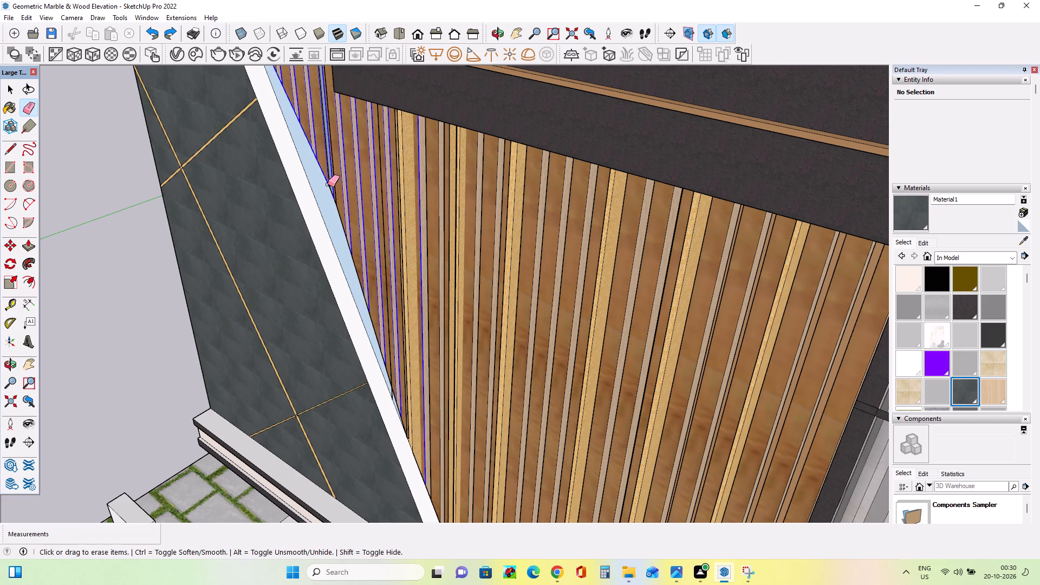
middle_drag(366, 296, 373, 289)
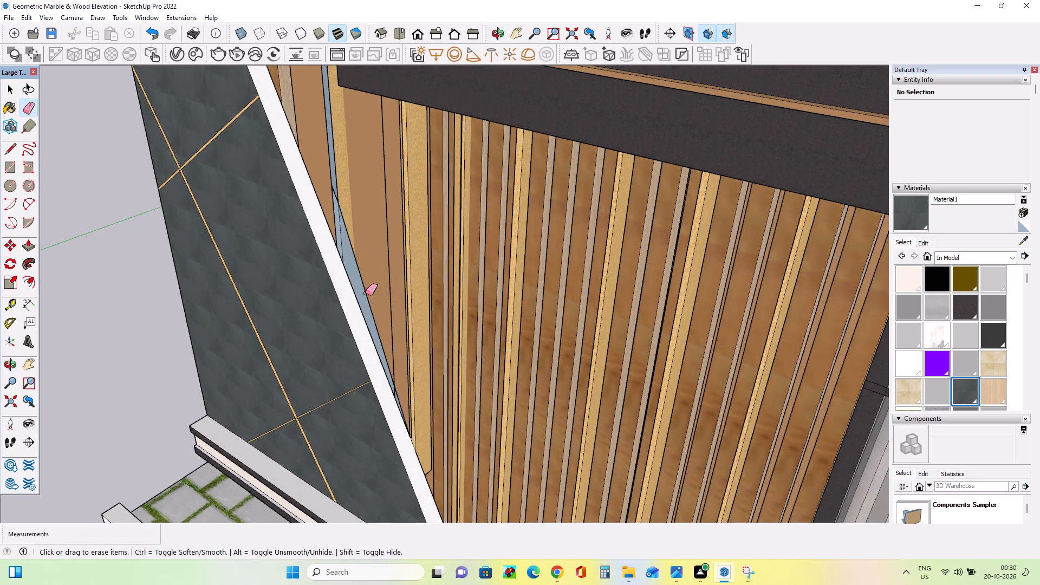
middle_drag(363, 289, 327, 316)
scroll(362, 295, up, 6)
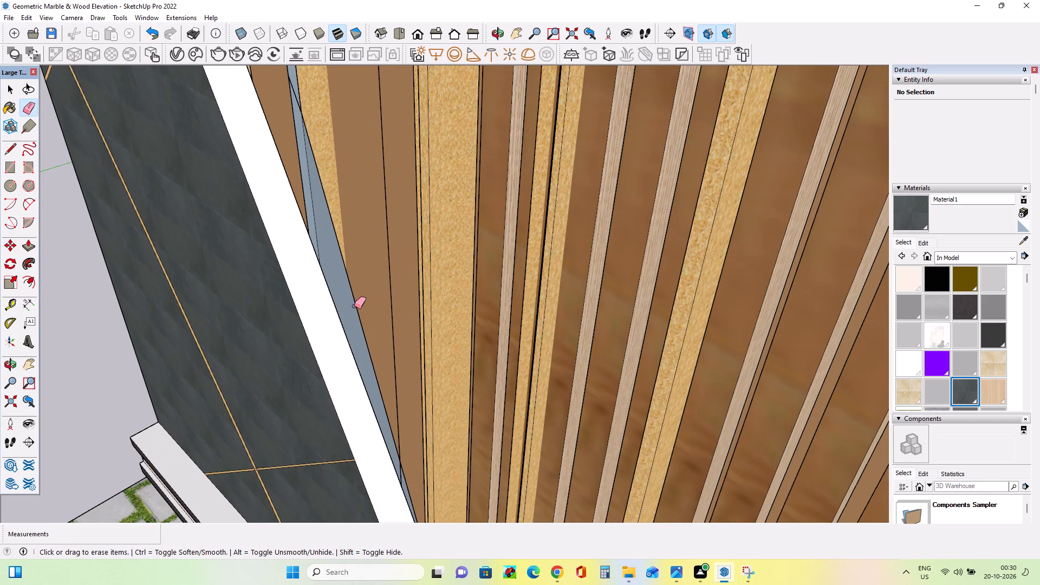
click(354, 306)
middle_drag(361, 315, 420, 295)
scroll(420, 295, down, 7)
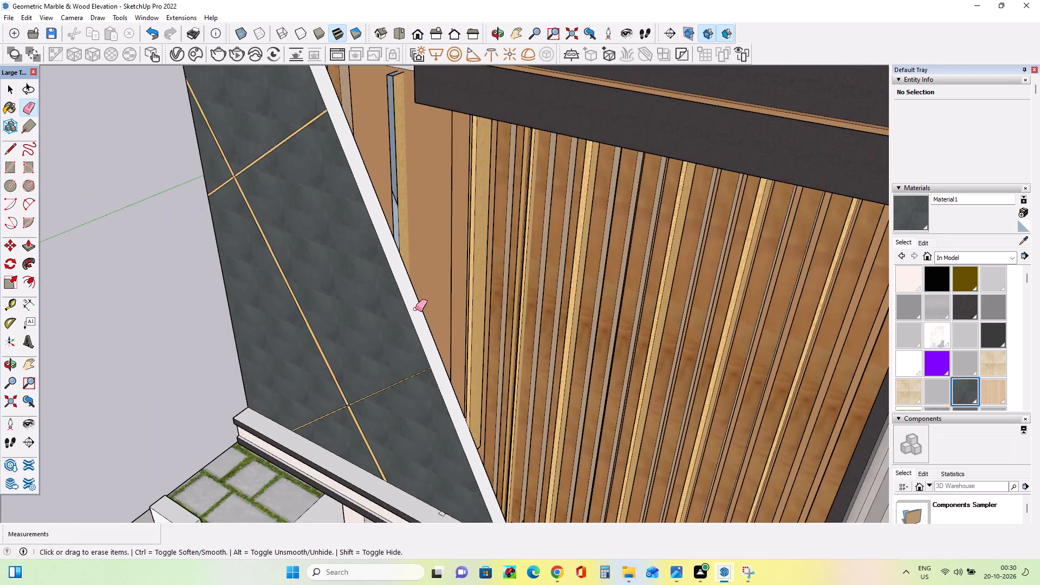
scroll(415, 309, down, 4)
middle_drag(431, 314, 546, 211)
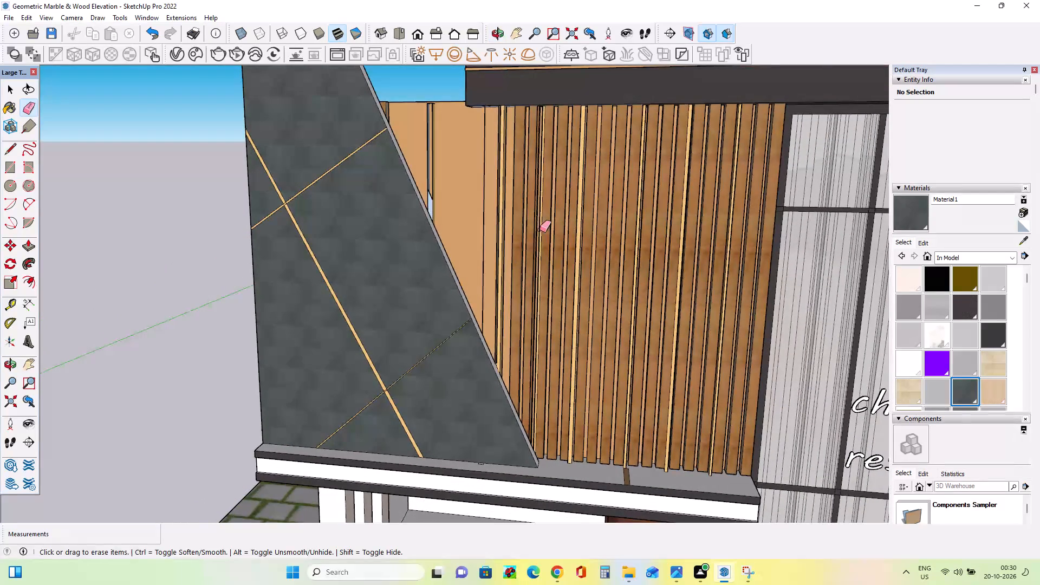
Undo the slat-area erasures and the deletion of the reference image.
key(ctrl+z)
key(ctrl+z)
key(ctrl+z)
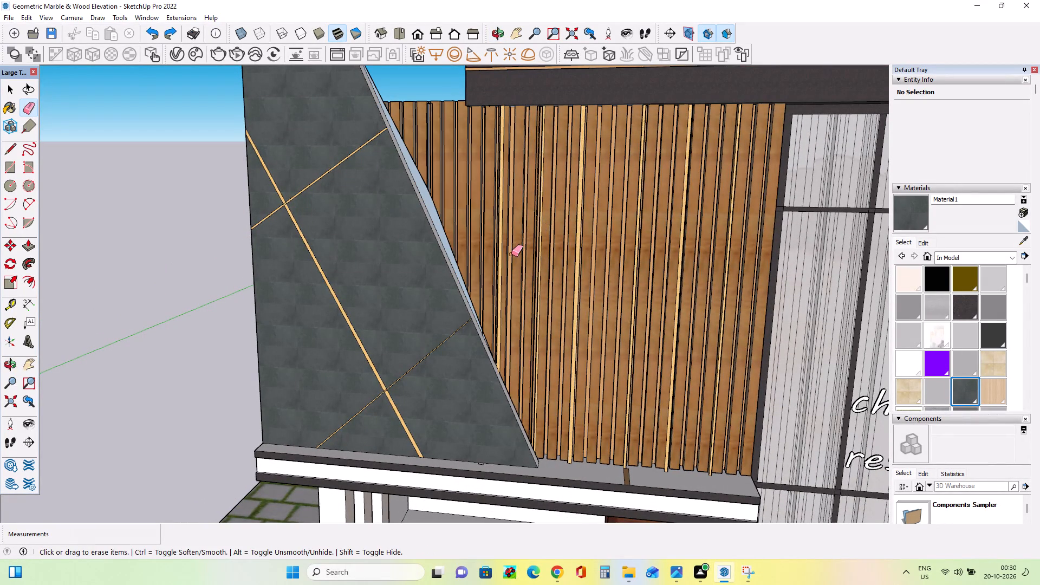
Erase the edges of the stray blue-grey faces spanning the gap between the slanted dark wall and the wooden slats.
middle_drag(515, 276, 509, 339)
scroll(425, 232, up, 8)
middle_drag(439, 261, 443, 279)
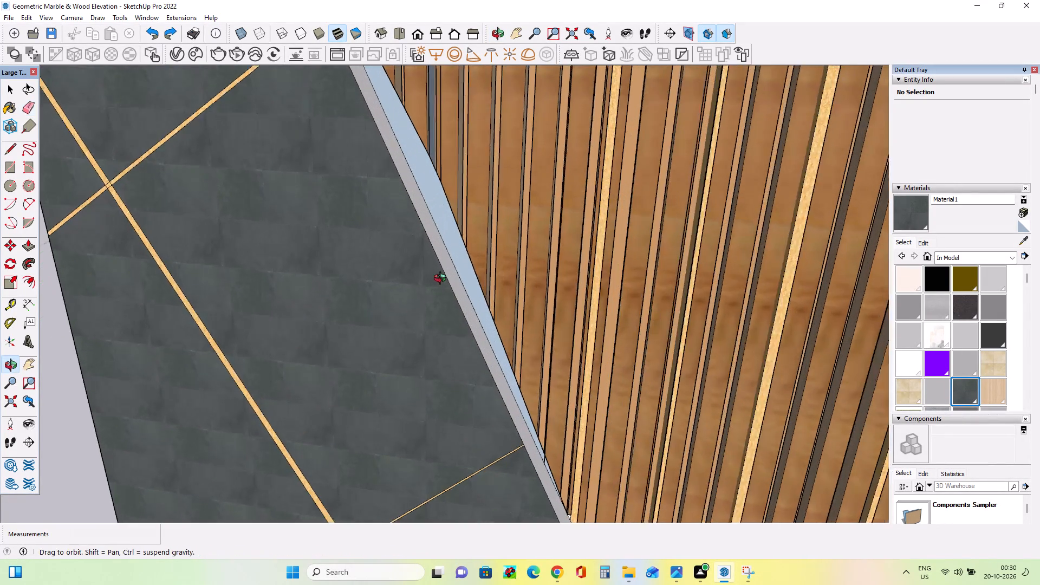
middle_drag(443, 279, 493, 547)
scroll(400, 357, down, 1)
scroll(400, 356, up, 7)
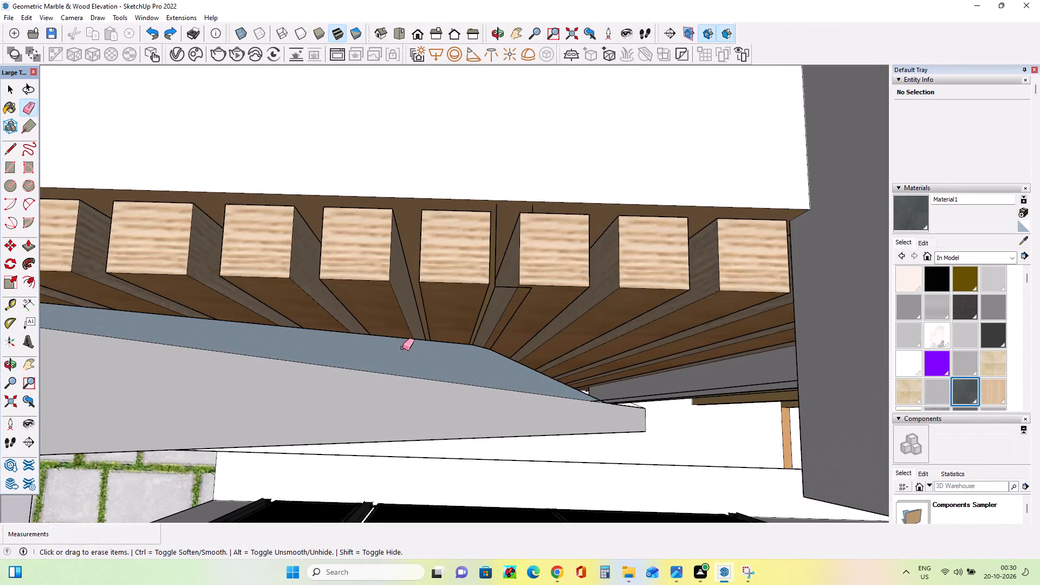
scroll(402, 348, up, 5)
click(436, 335)
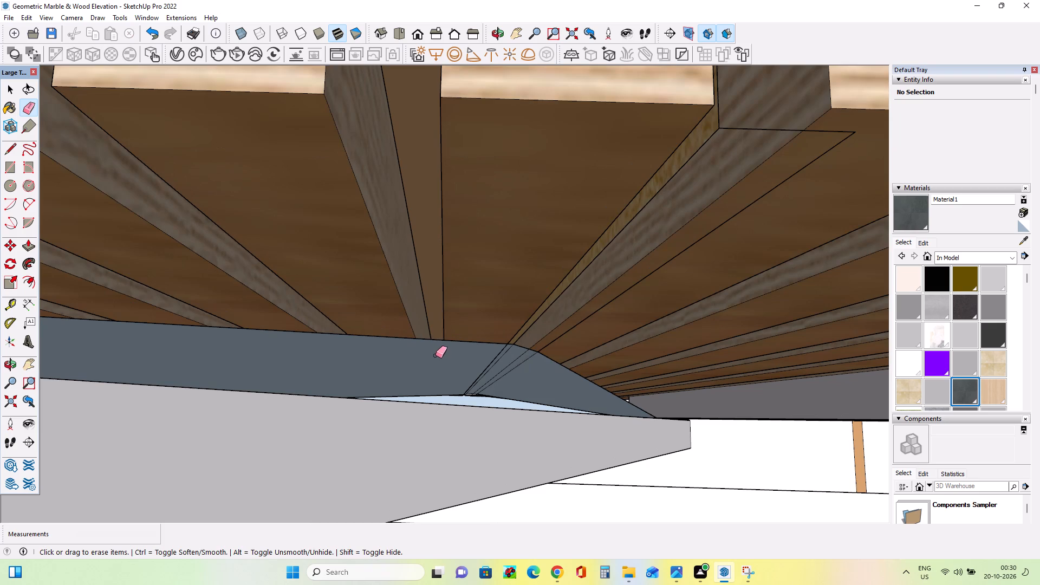
middle_drag(434, 356, 376, 331)
scroll(404, 314, up, 7)
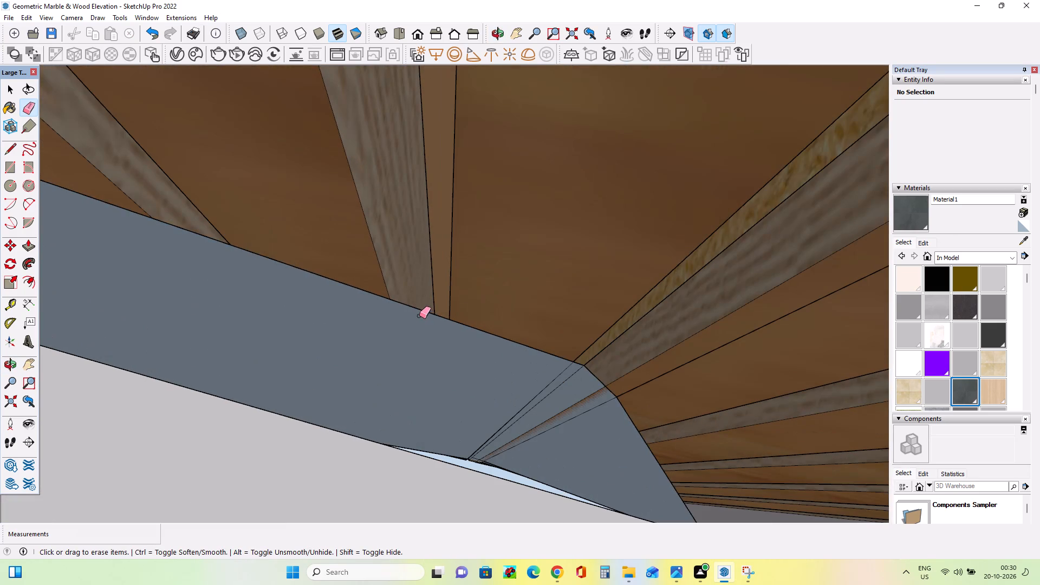
click(424, 312)
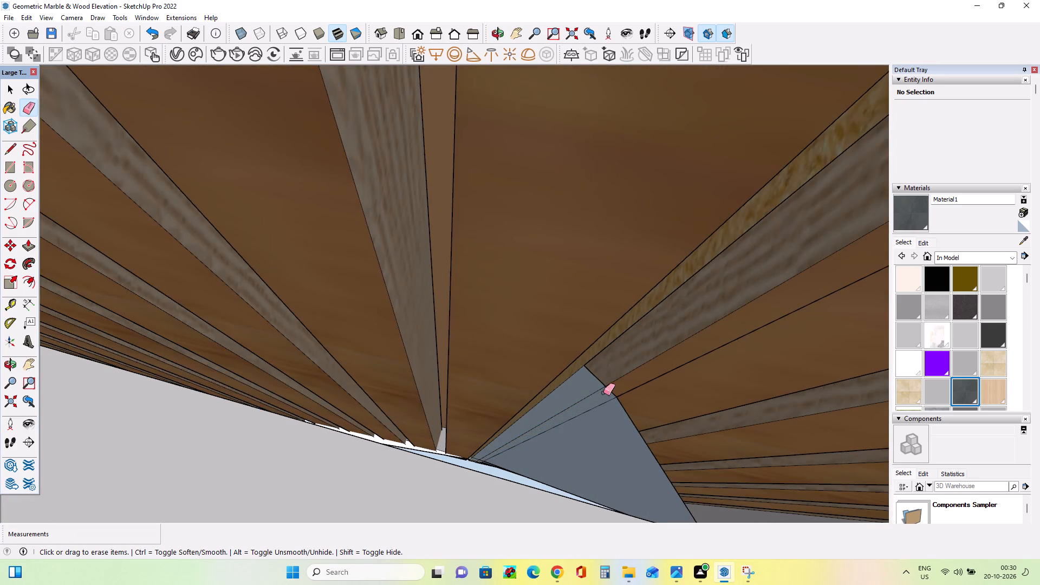
scroll(615, 394, up, 14)
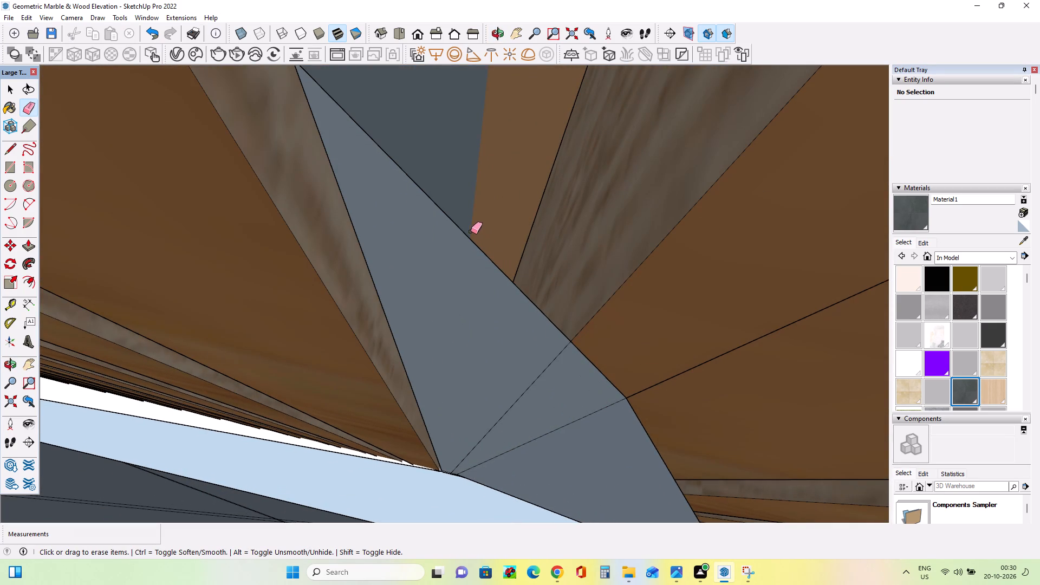
click(450, 220)
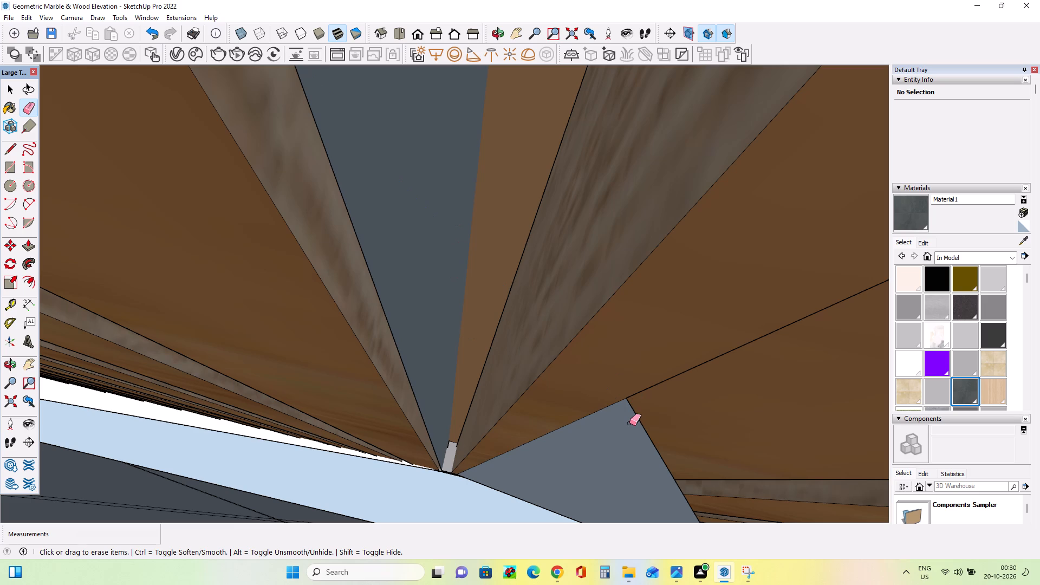
click(642, 424)
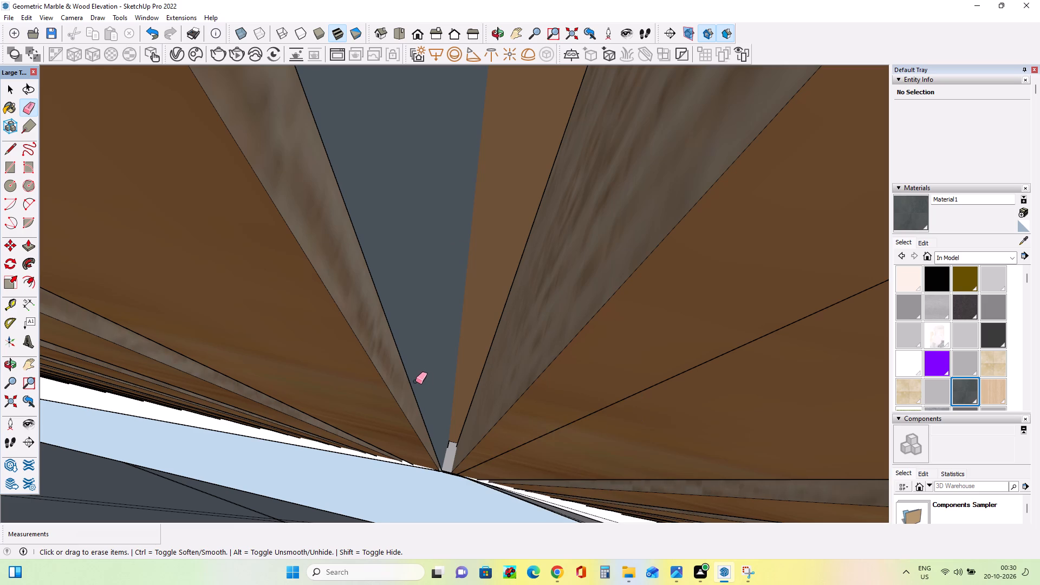
Examine the junction of the slanted wall and wooden slats, and the whole front facade, for leftover stray faces.
scroll(410, 377, down, 19)
scroll(409, 376, down, 5)
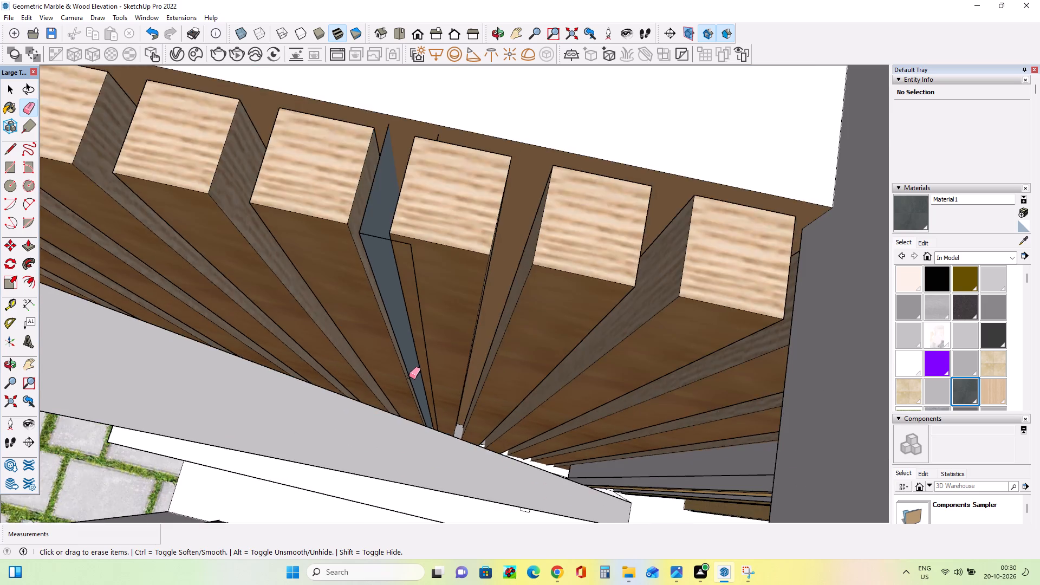
scroll(409, 376, down, 7)
scroll(378, 417, down, 1)
middle_drag(376, 425, 426, 288)
scroll(426, 288, down, 2)
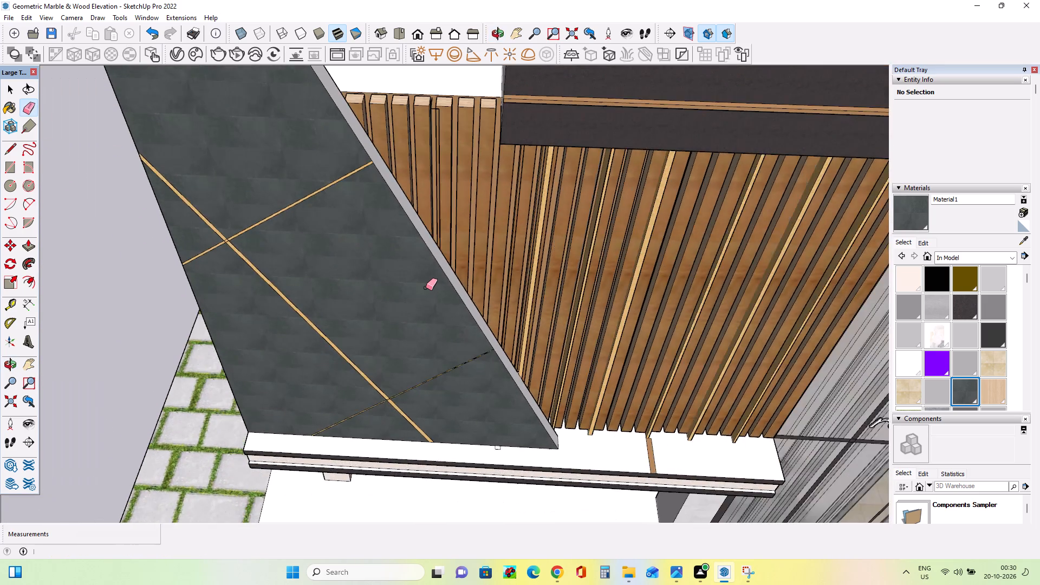
scroll(426, 288, down, 9)
scroll(409, 211, up, 6)
middle_drag(395, 227, 352, 258)
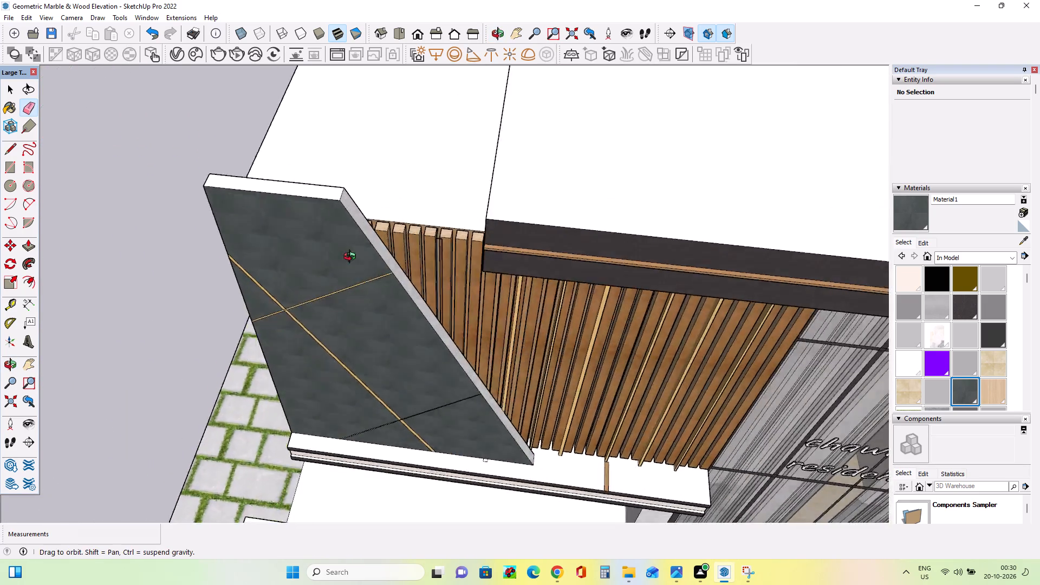
middle_drag(352, 258, 403, 174)
scroll(403, 175, down, 7)
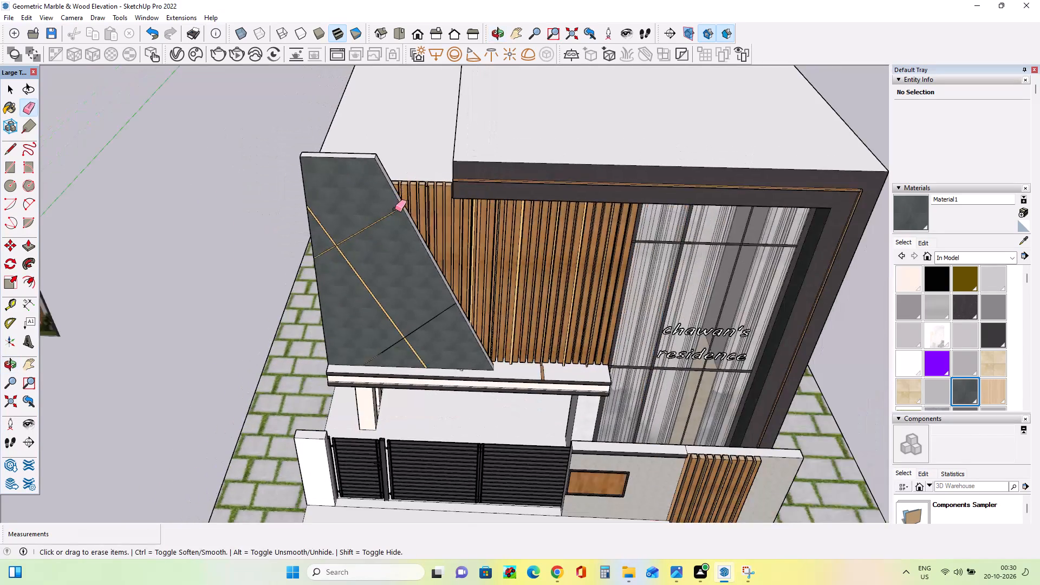
scroll(395, 209, down, 3)
middle_drag(564, 324, 543, 207)
scroll(543, 207, up, 6)
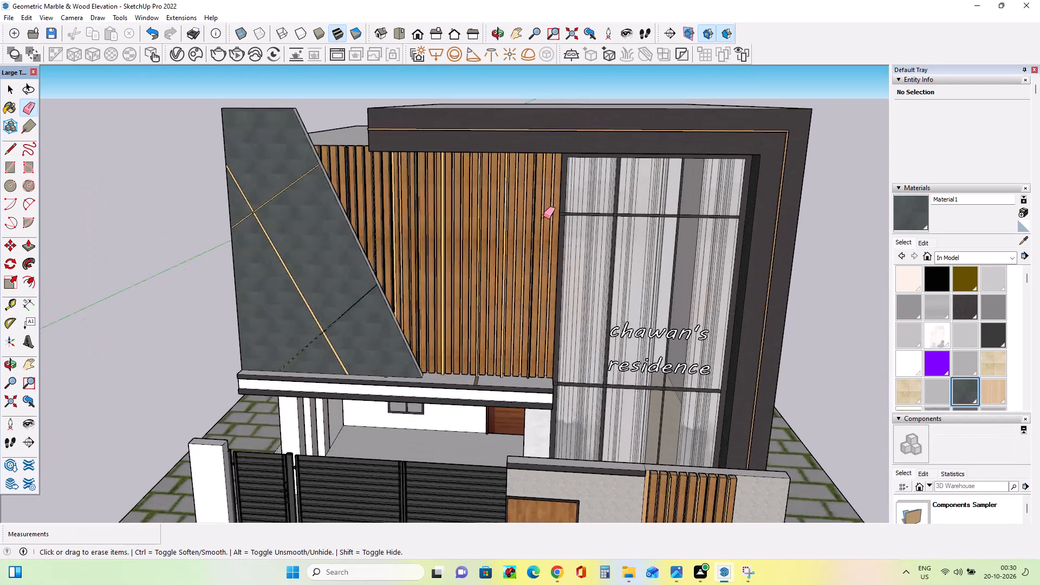
scroll(543, 216, down, 4)
Delete the reference facade image beside the house model.
click(28, 363)
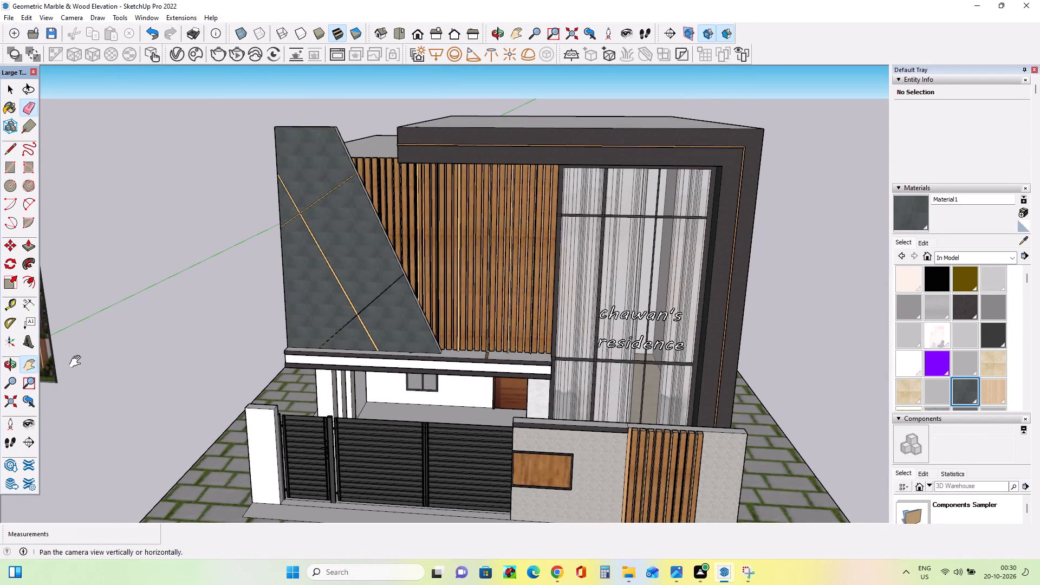
drag(328, 349, 373, 326)
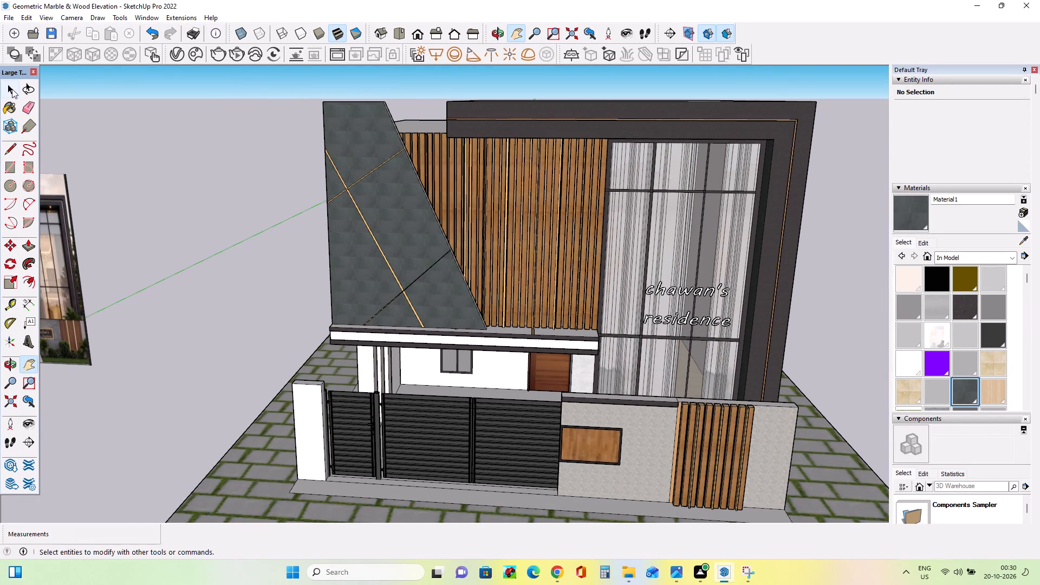
click(12, 89)
click(76, 263)
key(Delete)
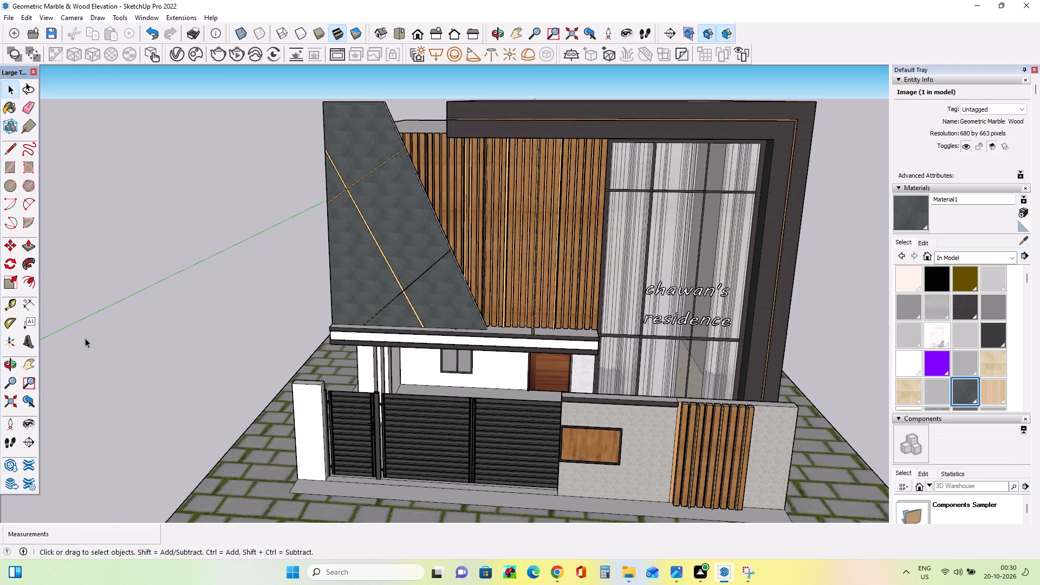
Frame the whole house, from compound wall to roof, in a slightly elevated front view for rendering.
scroll(85, 337, down, 3)
middle_drag(442, 349, 484, 328)
scroll(442, 318, up, 3)
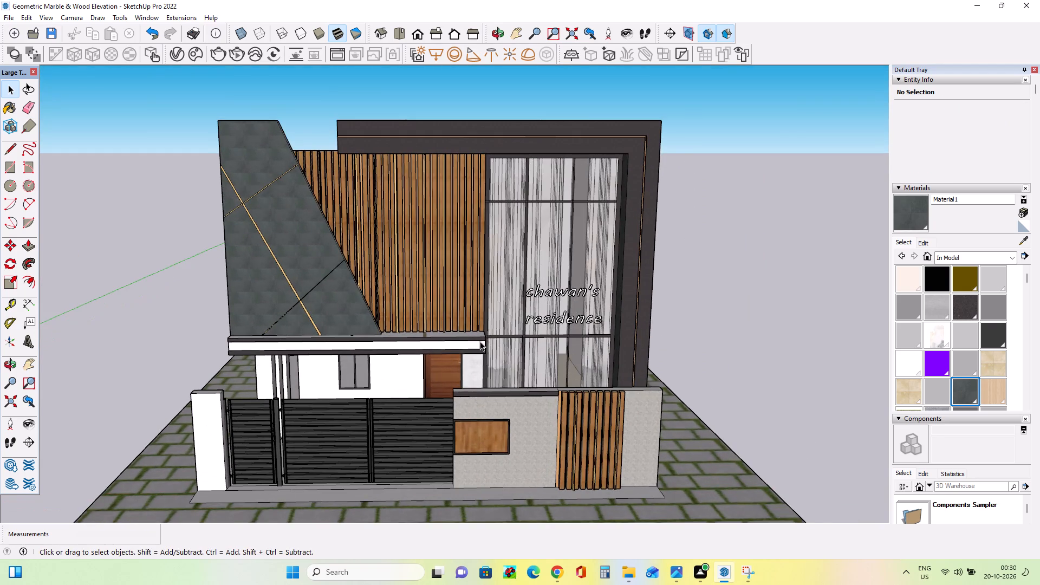
middle_click(480, 342)
scroll(471, 340, down, 1)
middle_drag(441, 357, 440, 352)
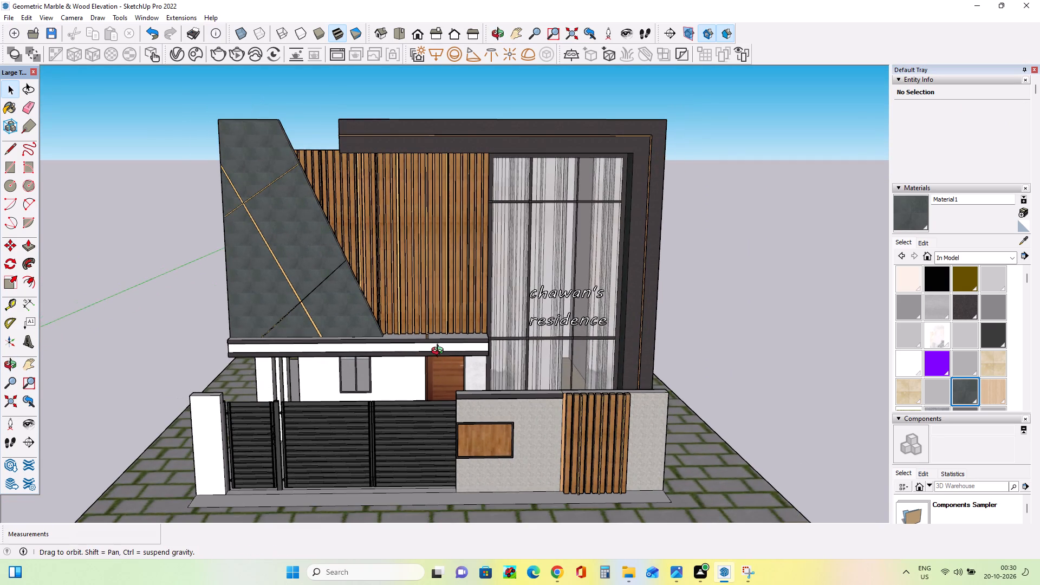
middle_drag(440, 352, 444, 311)
middle_drag(421, 336, 437, 328)
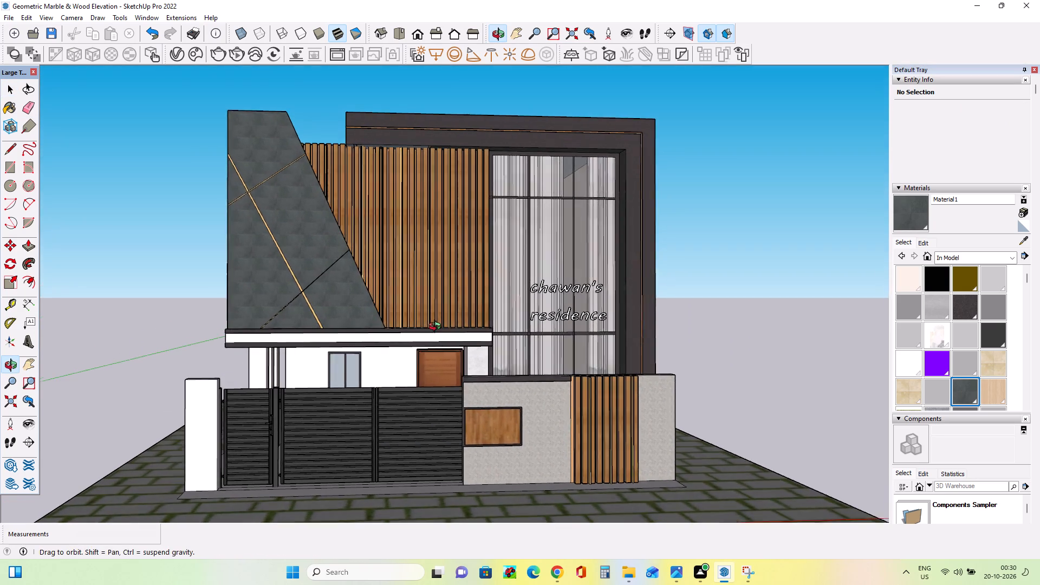
middle_drag(437, 328, 435, 324)
scroll(527, 218, up, 1)
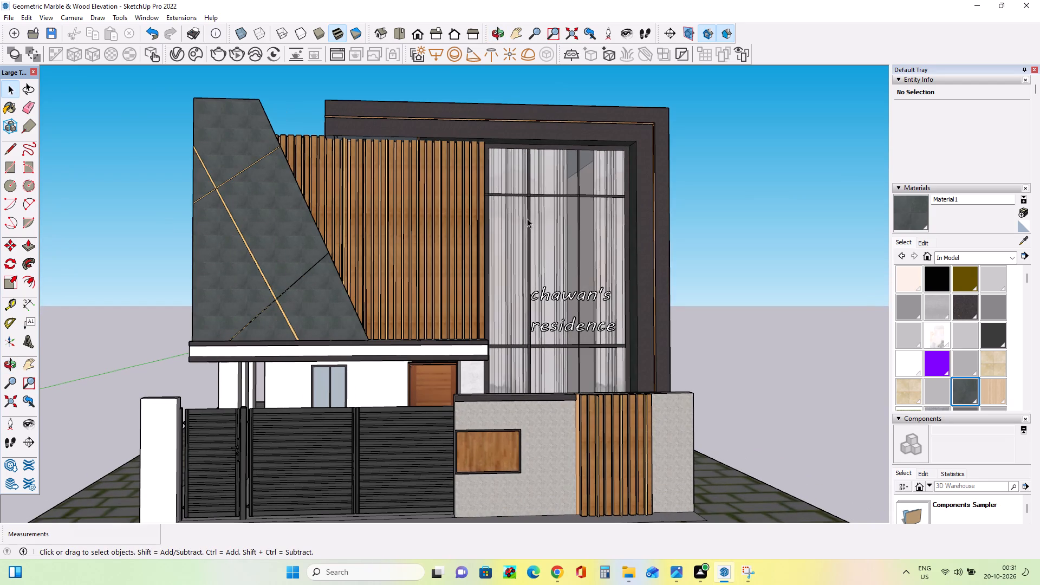
click(28, 367)
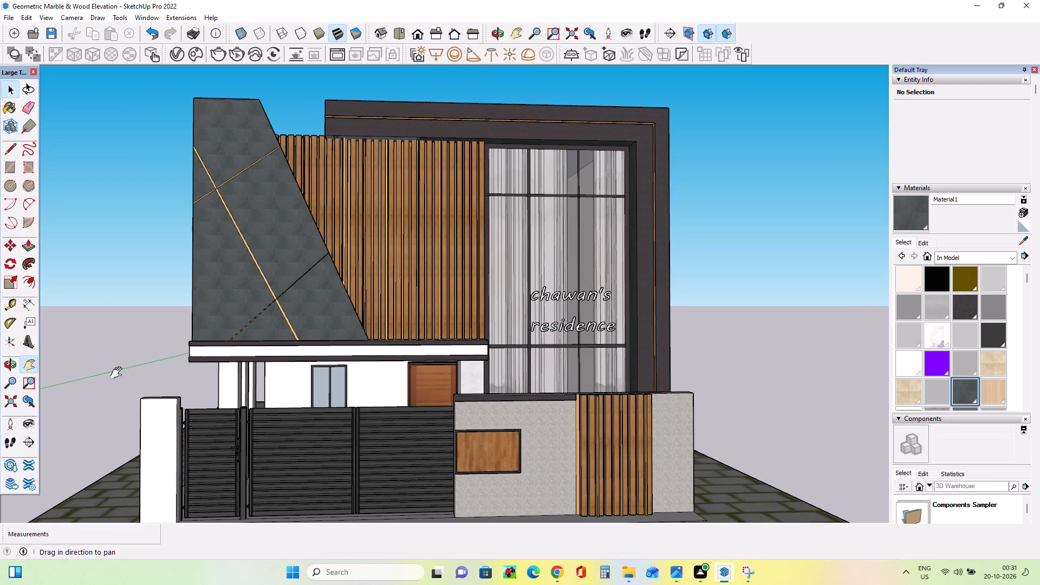
drag(144, 383, 164, 365)
scroll(383, 404, down, 1)
middle_drag(406, 406, 380, 427)
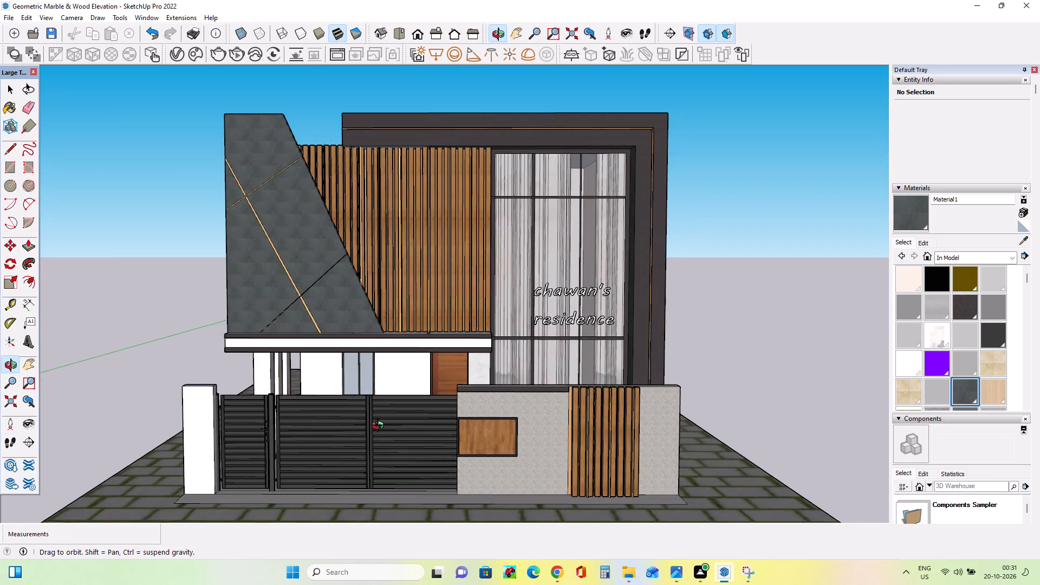
middle_drag(380, 427, 399, 421)
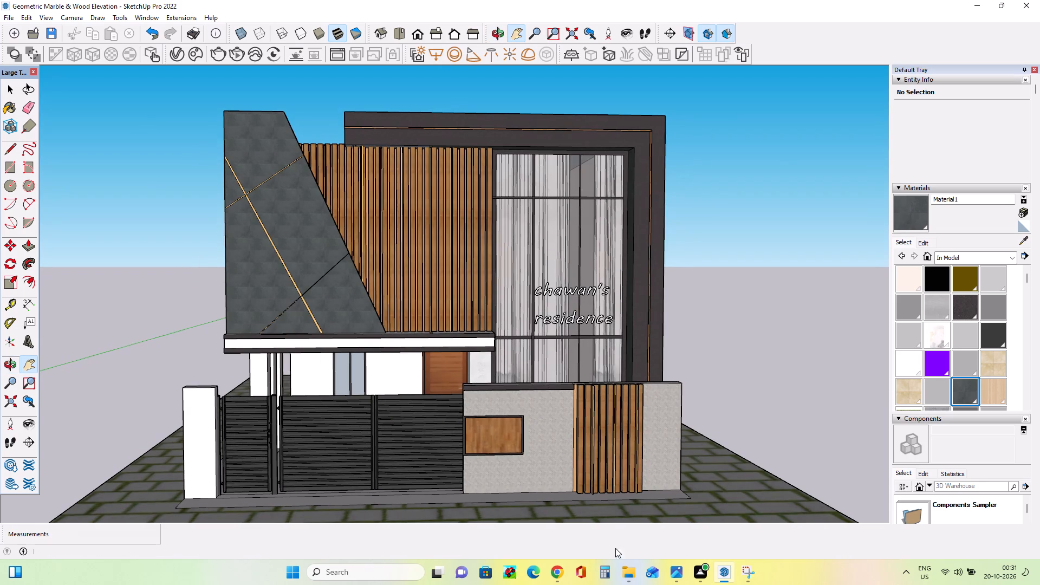
Review the earlier render capture of the facade in Snipping Tool, and return to the SketchUp model.
click(742, 571)
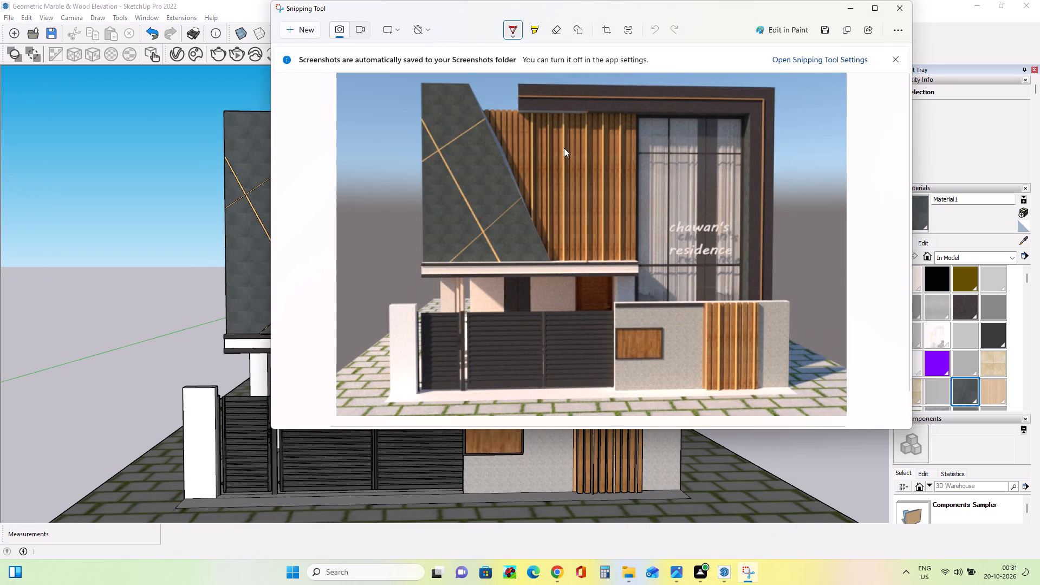
scroll(563, 153, up, 3)
scroll(502, 184, up, 3)
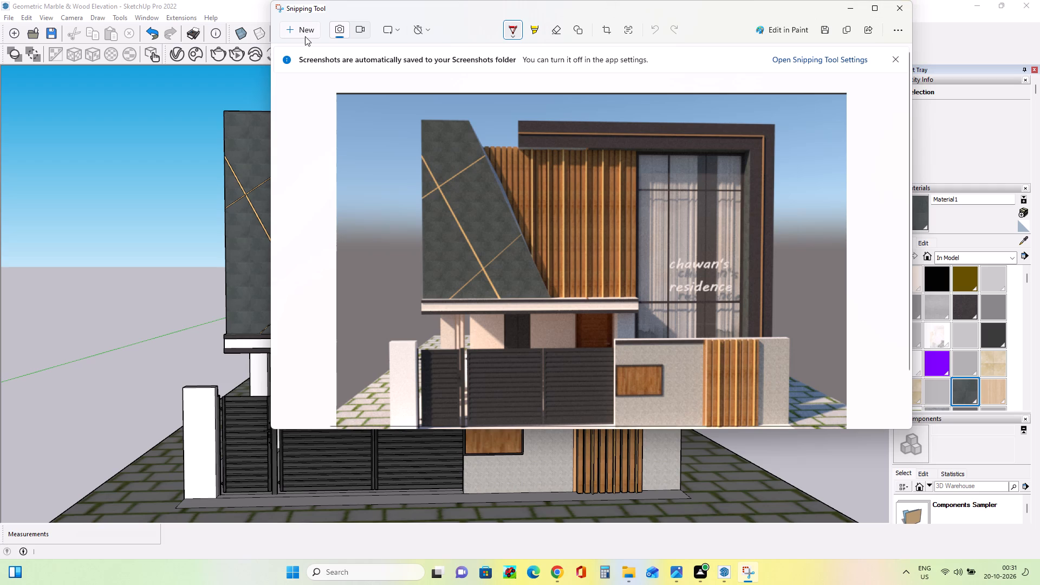
click(846, 10)
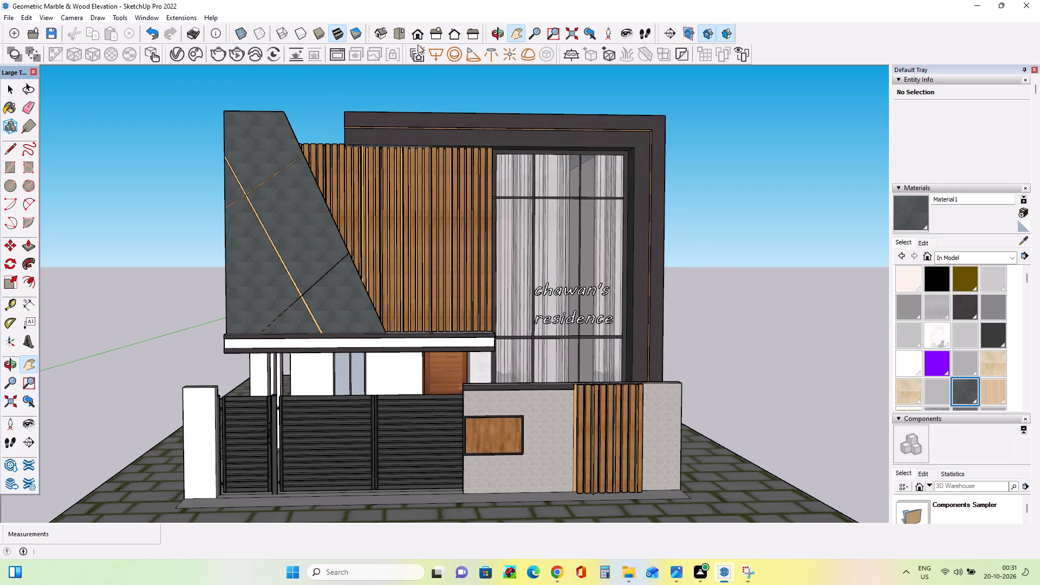
Render the framed front view of the house with V-Ray.
click(212, 54)
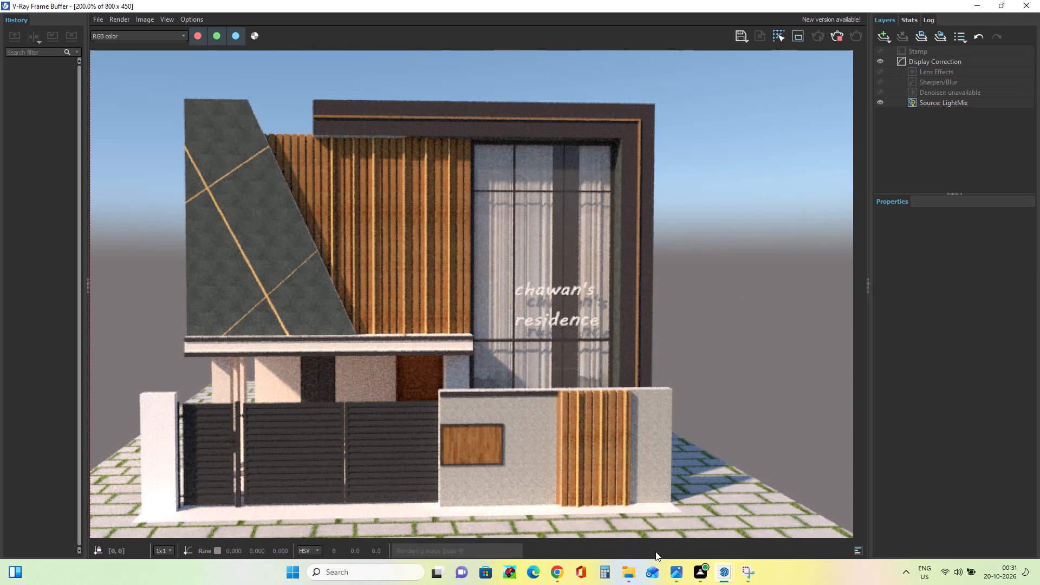
Capture a rectangular snip of the rendered house in the V-Ray Frame Buffer with Snipping Tool.
click(747, 569)
click(294, 28)
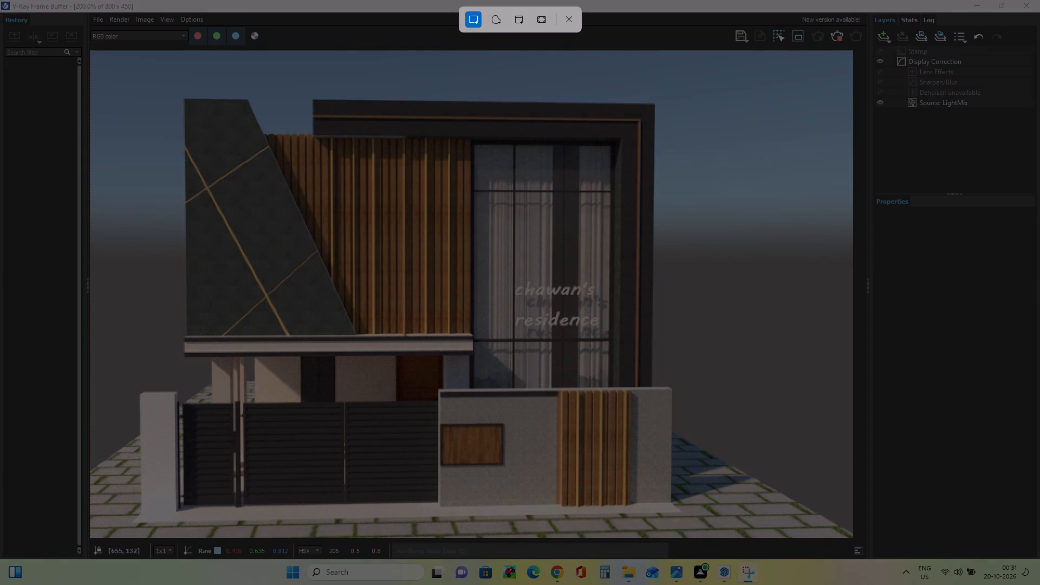
drag(694, 67, 91, 547)
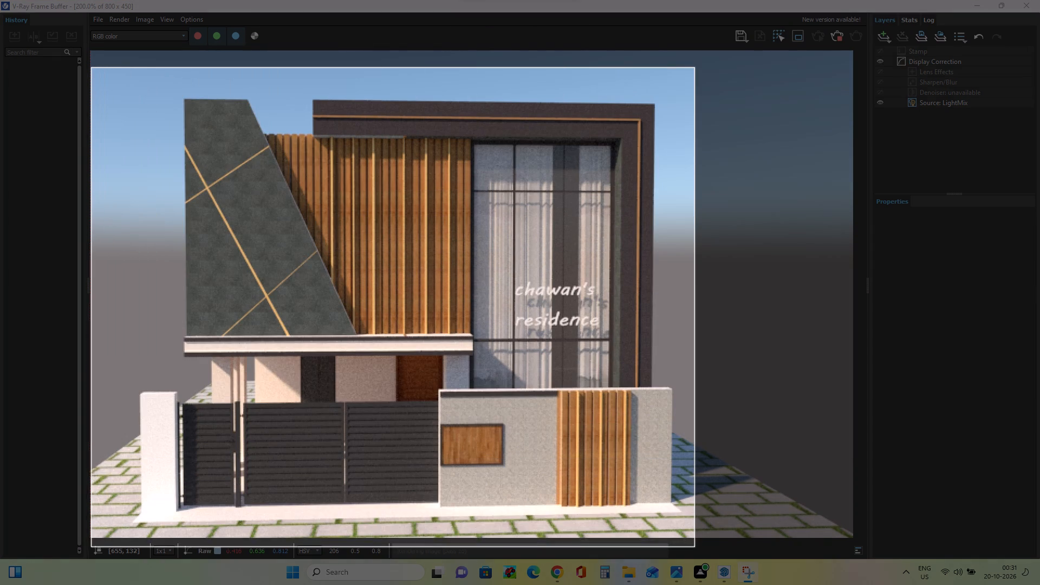
drag(91, 547, 89, 538)
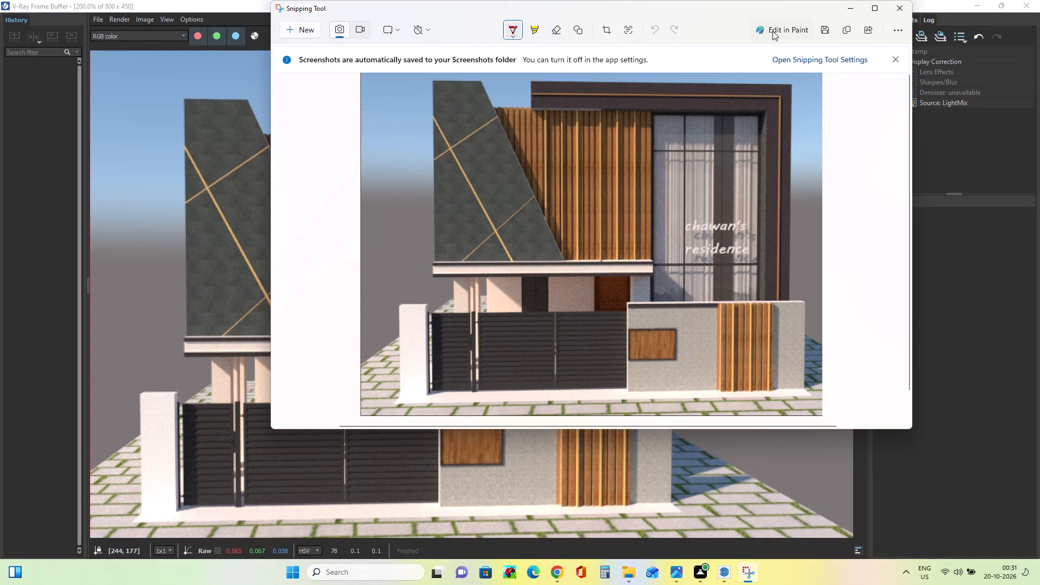
Save the render snip to the Desktop as a PNG named Geometric Marble & Wood Elevation.pdf1, and return to the SketchUp model.
click(822, 27)
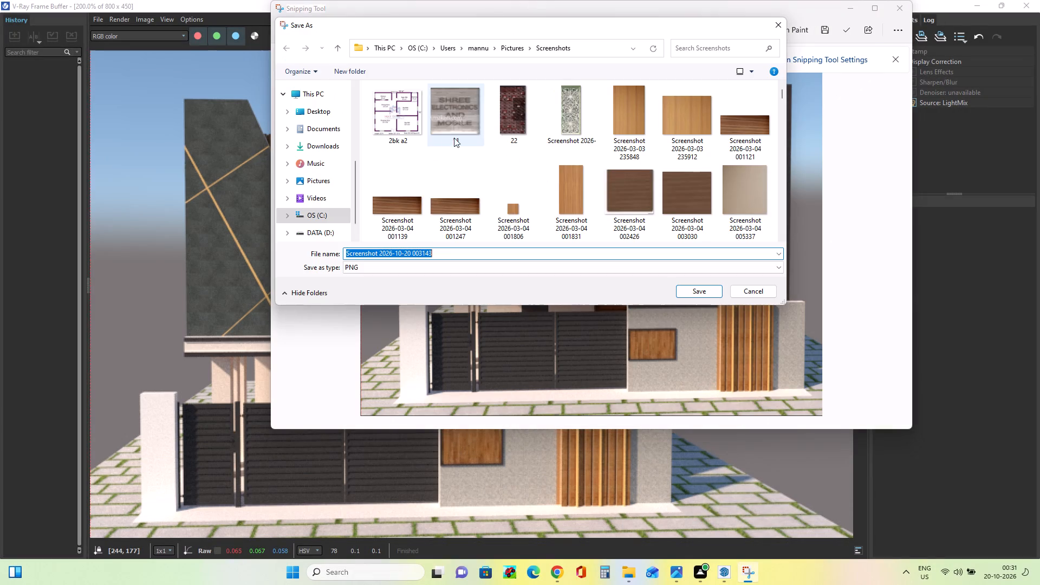
click(322, 116)
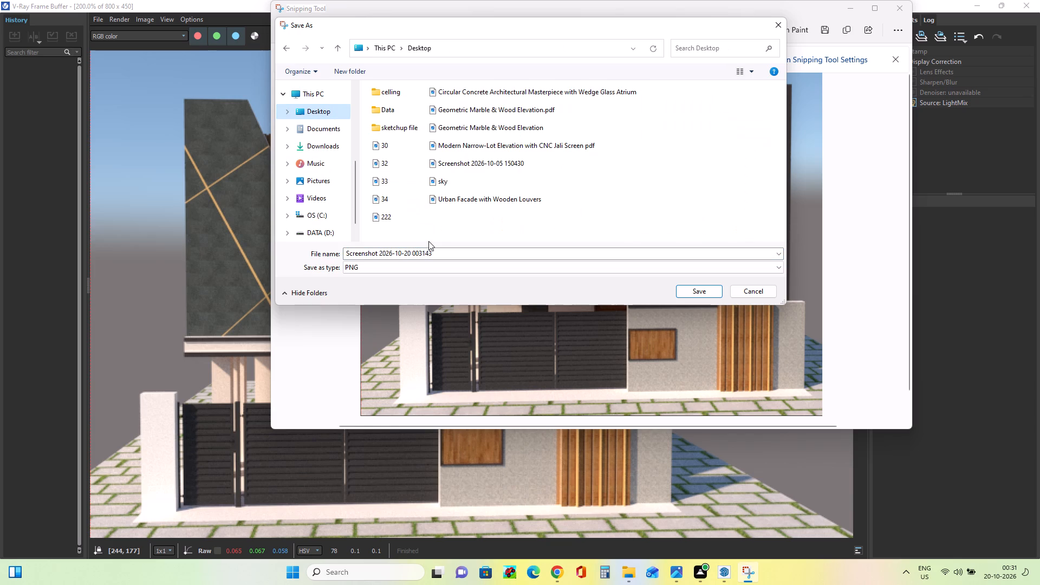
click(432, 250)
key(BackSpace)
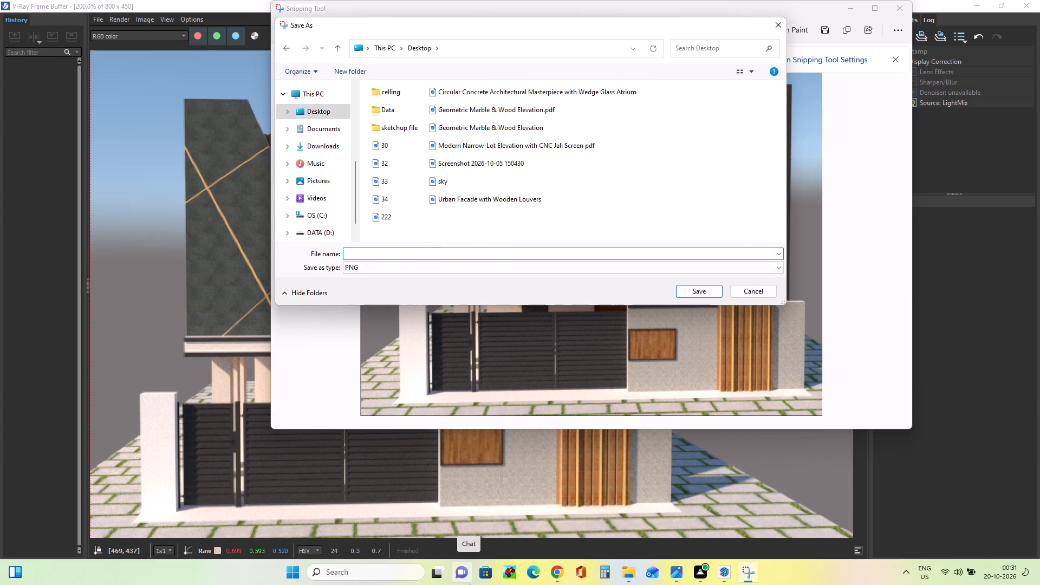
key(g)
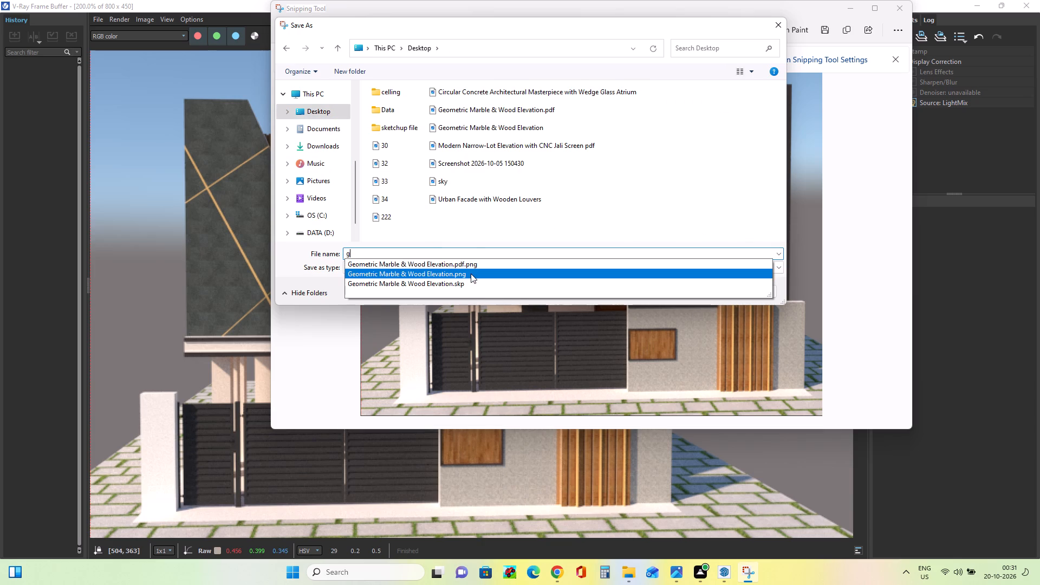
click(474, 265)
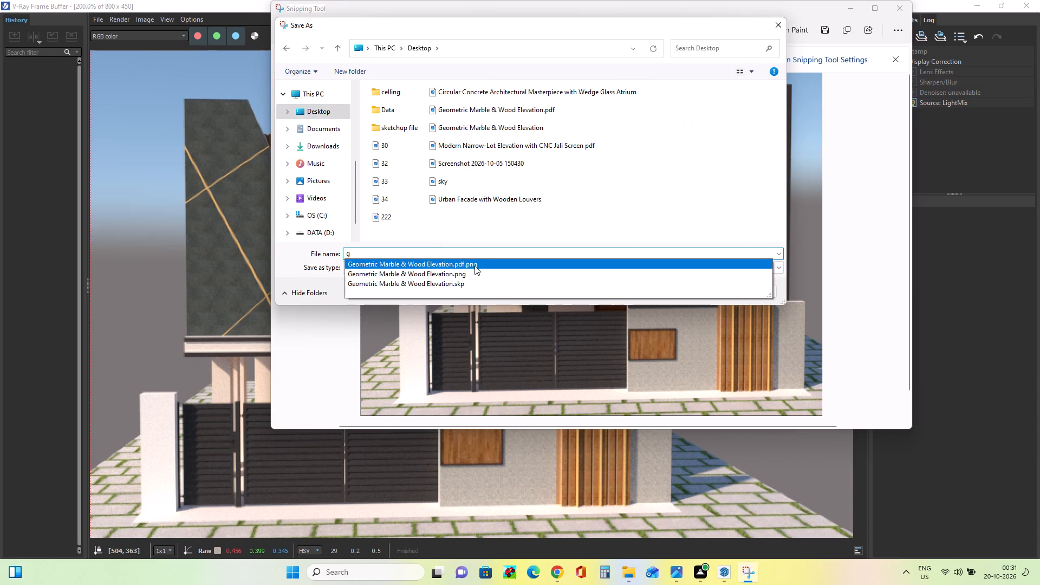
click(498, 251)
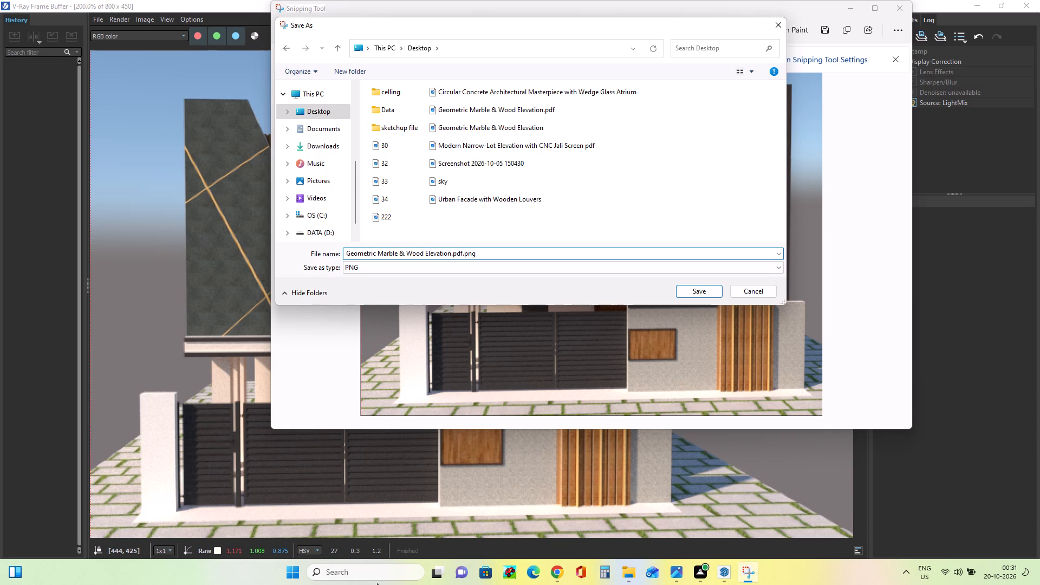
key(BackSpace)
key(BackSpace)
key(BackSpace)
key(BackSpace)
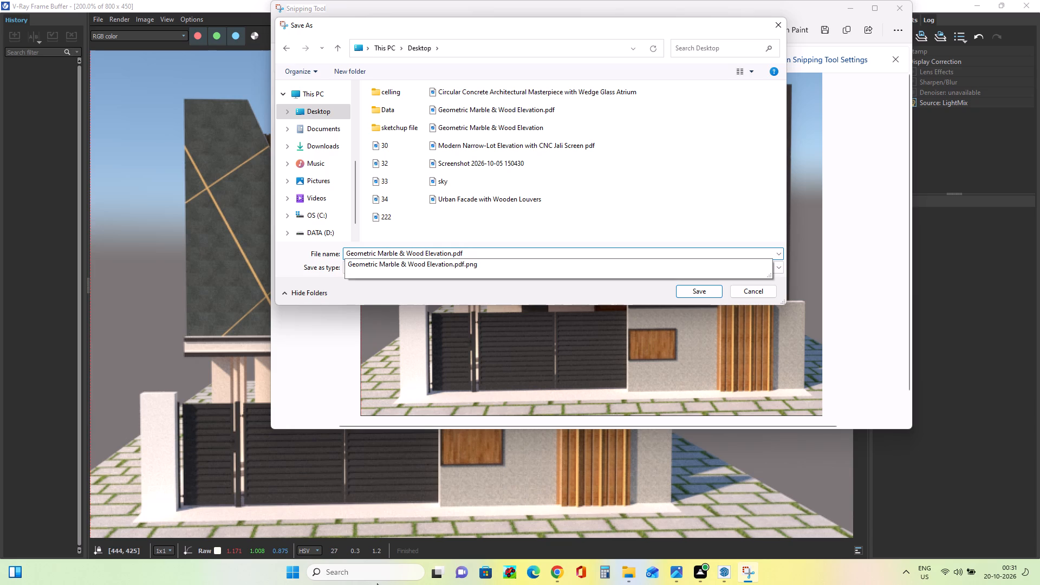
key(1)
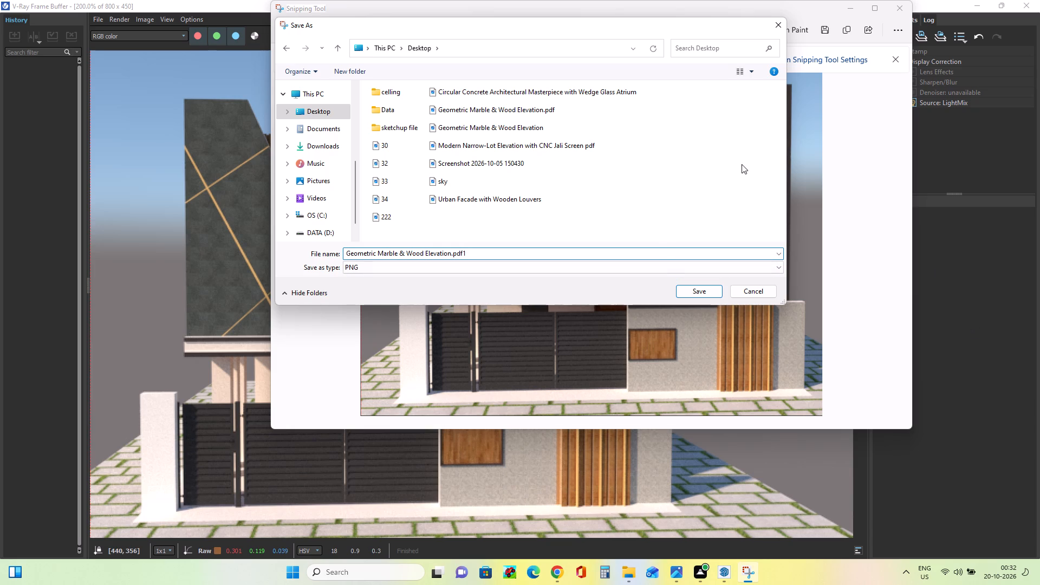
click(706, 289)
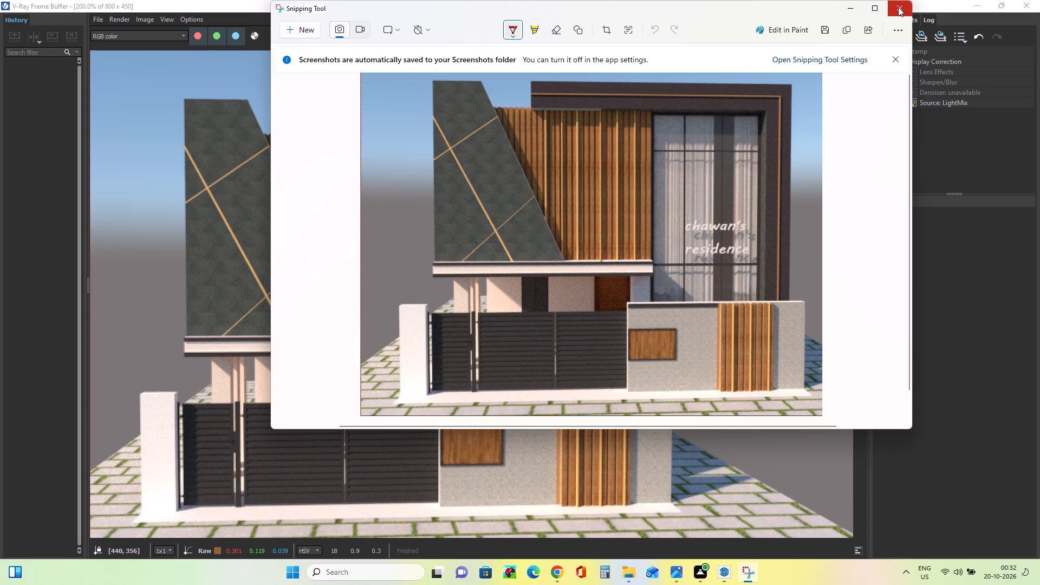
click(849, 8)
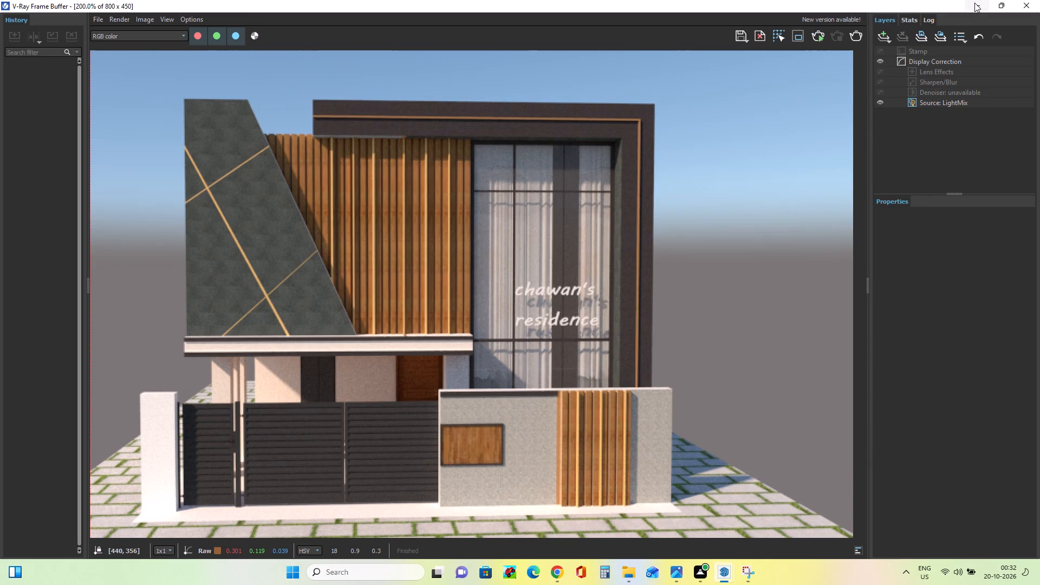
click(974, 3)
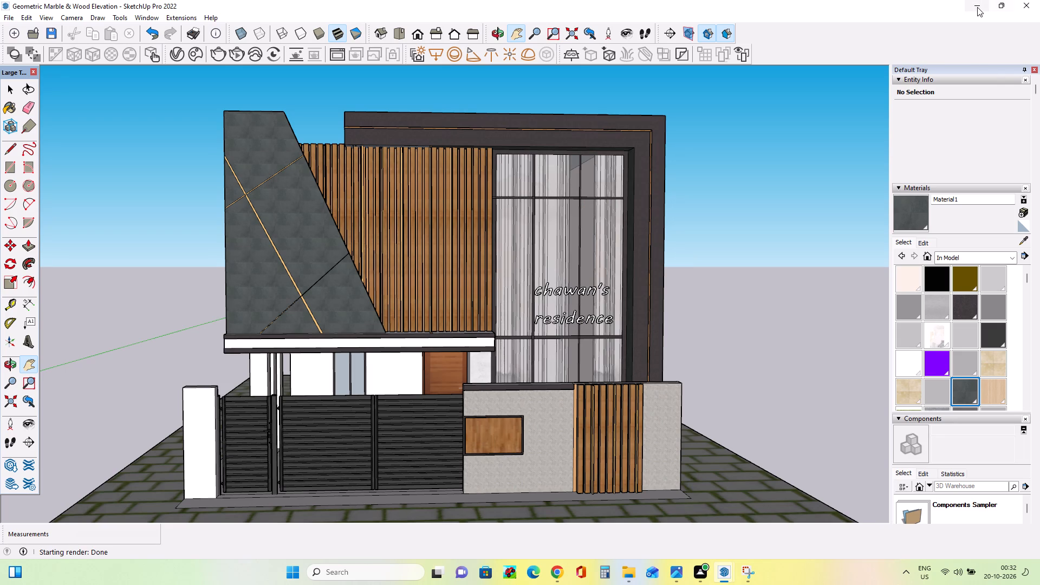
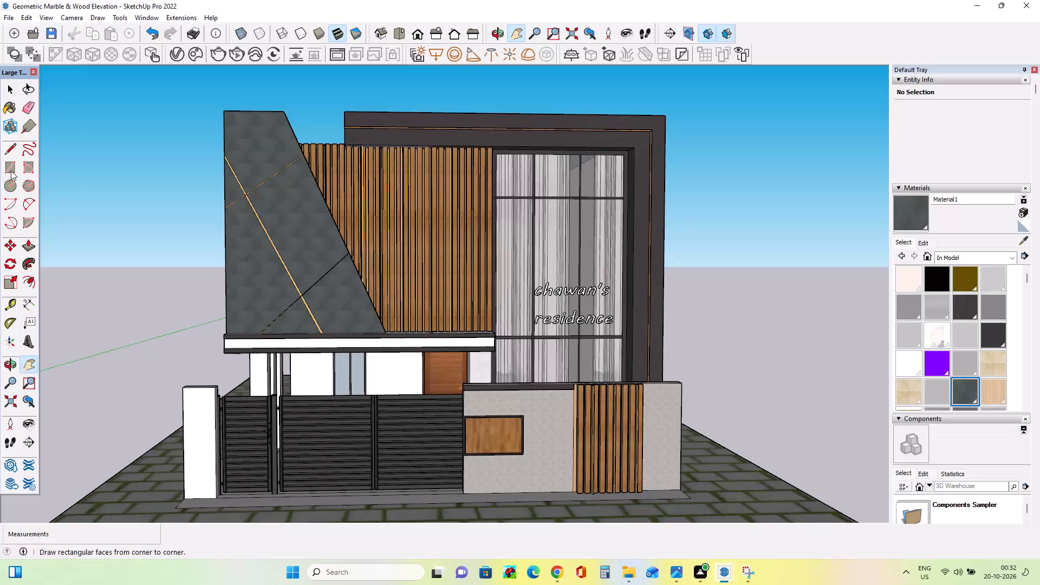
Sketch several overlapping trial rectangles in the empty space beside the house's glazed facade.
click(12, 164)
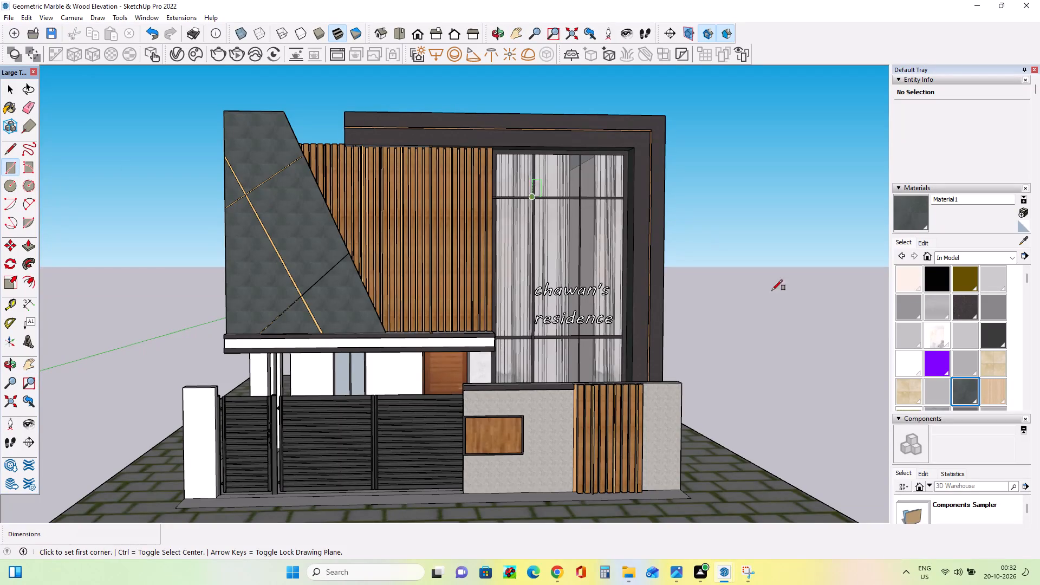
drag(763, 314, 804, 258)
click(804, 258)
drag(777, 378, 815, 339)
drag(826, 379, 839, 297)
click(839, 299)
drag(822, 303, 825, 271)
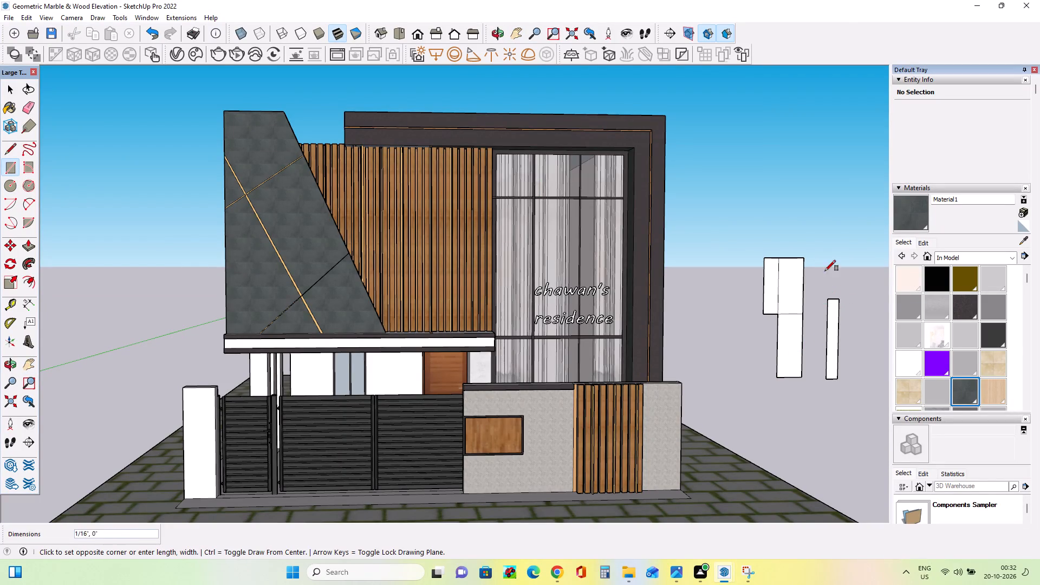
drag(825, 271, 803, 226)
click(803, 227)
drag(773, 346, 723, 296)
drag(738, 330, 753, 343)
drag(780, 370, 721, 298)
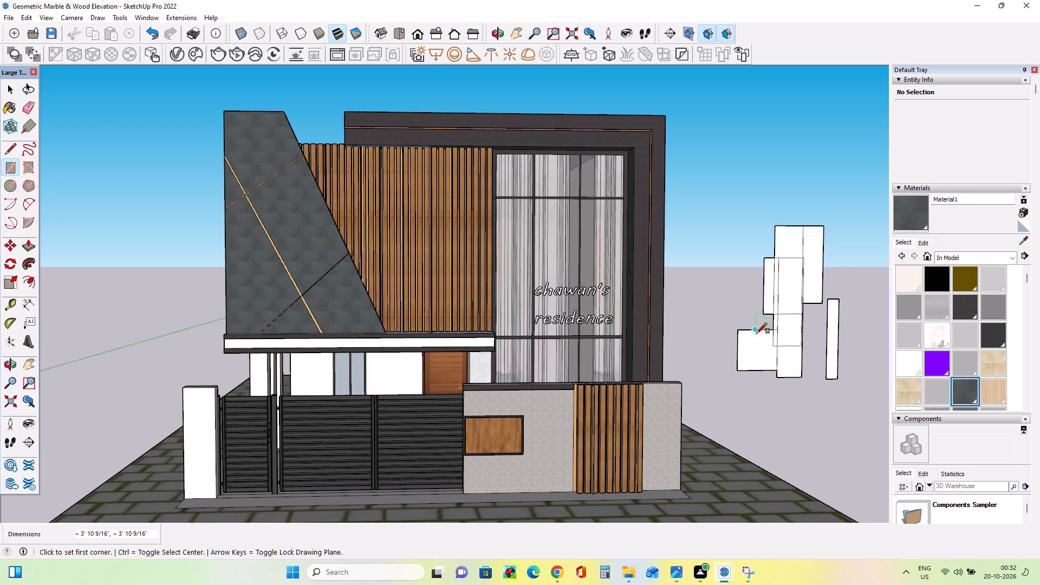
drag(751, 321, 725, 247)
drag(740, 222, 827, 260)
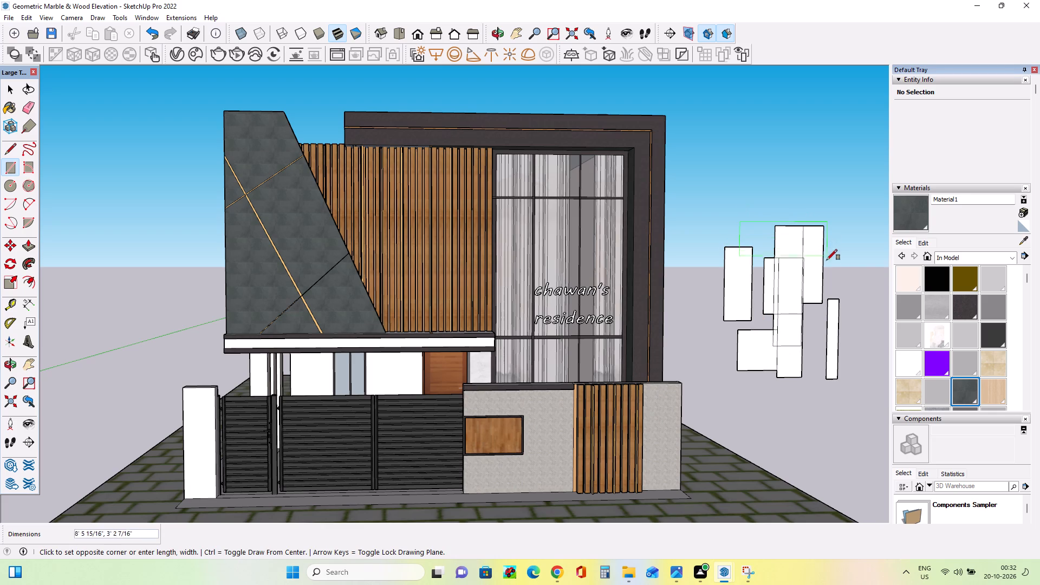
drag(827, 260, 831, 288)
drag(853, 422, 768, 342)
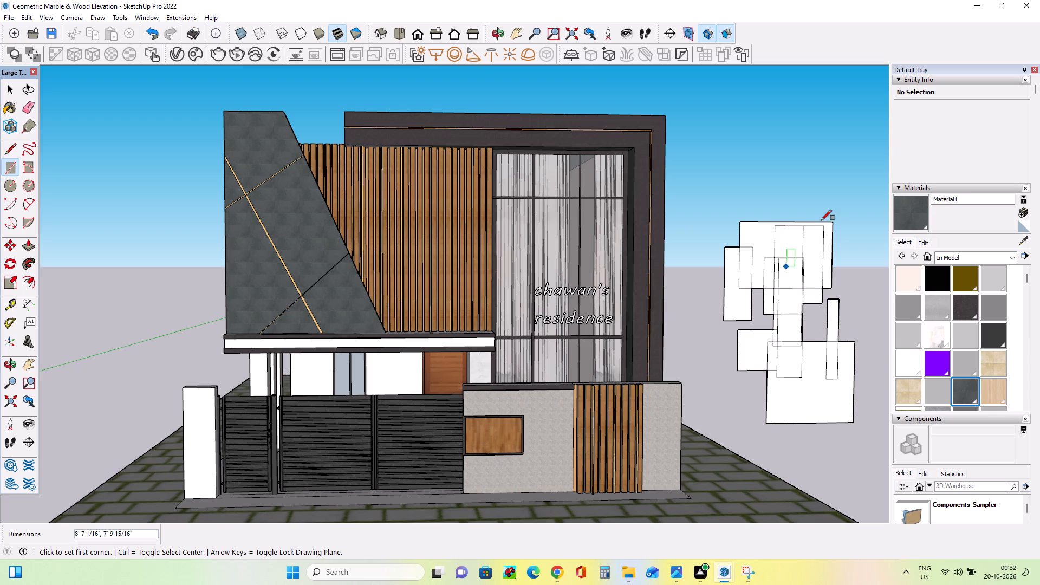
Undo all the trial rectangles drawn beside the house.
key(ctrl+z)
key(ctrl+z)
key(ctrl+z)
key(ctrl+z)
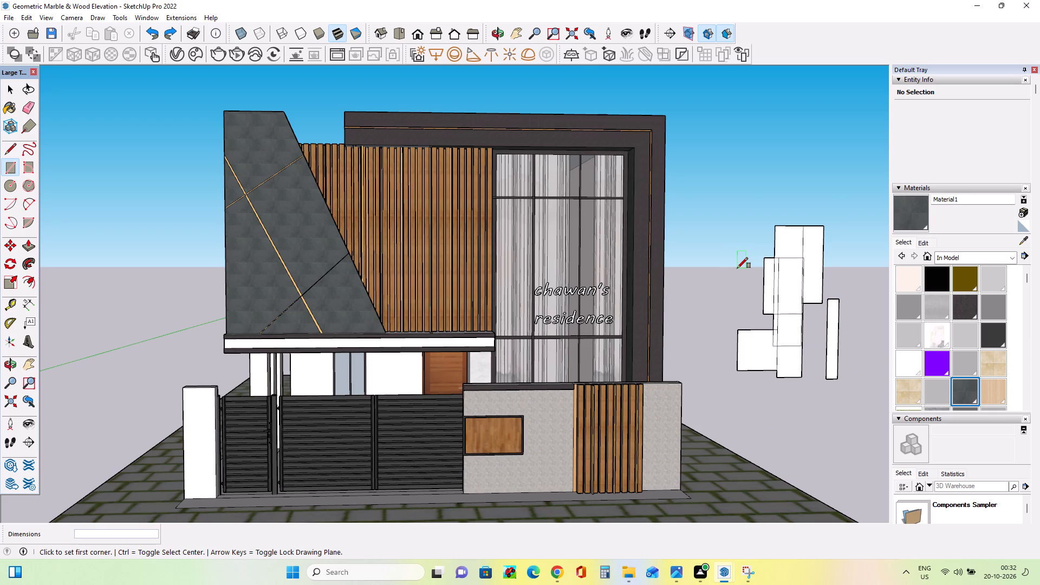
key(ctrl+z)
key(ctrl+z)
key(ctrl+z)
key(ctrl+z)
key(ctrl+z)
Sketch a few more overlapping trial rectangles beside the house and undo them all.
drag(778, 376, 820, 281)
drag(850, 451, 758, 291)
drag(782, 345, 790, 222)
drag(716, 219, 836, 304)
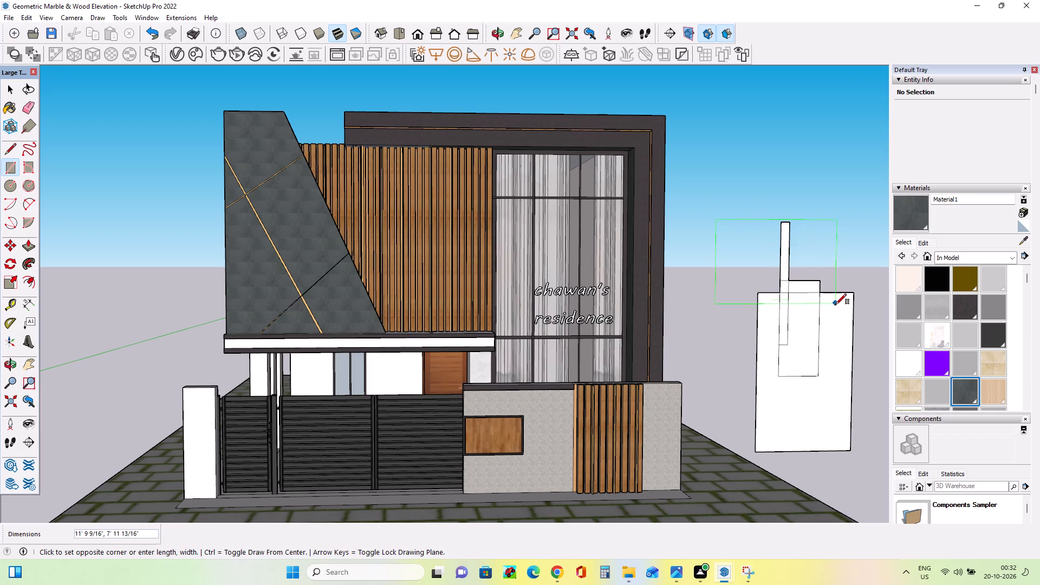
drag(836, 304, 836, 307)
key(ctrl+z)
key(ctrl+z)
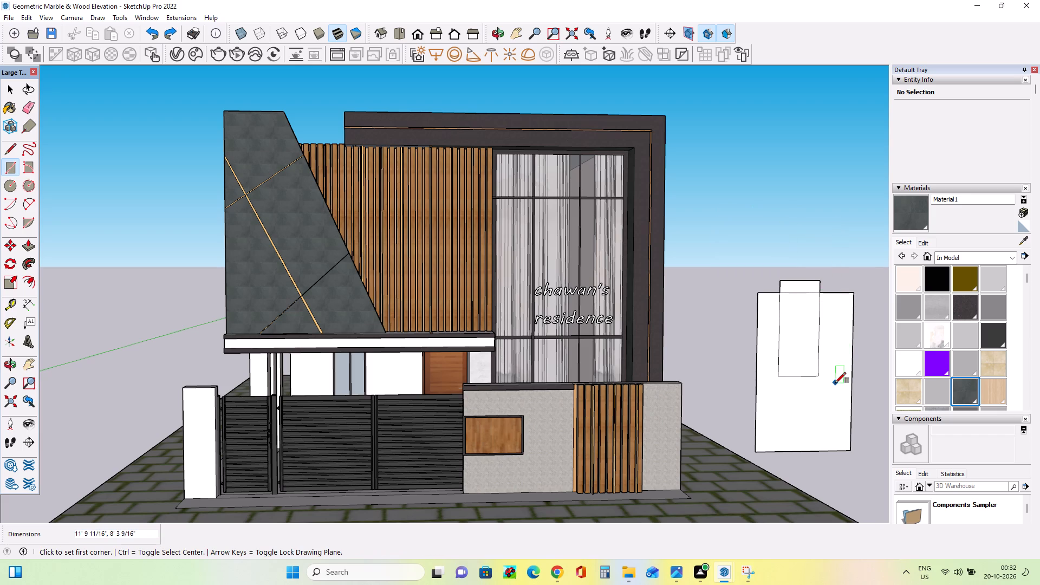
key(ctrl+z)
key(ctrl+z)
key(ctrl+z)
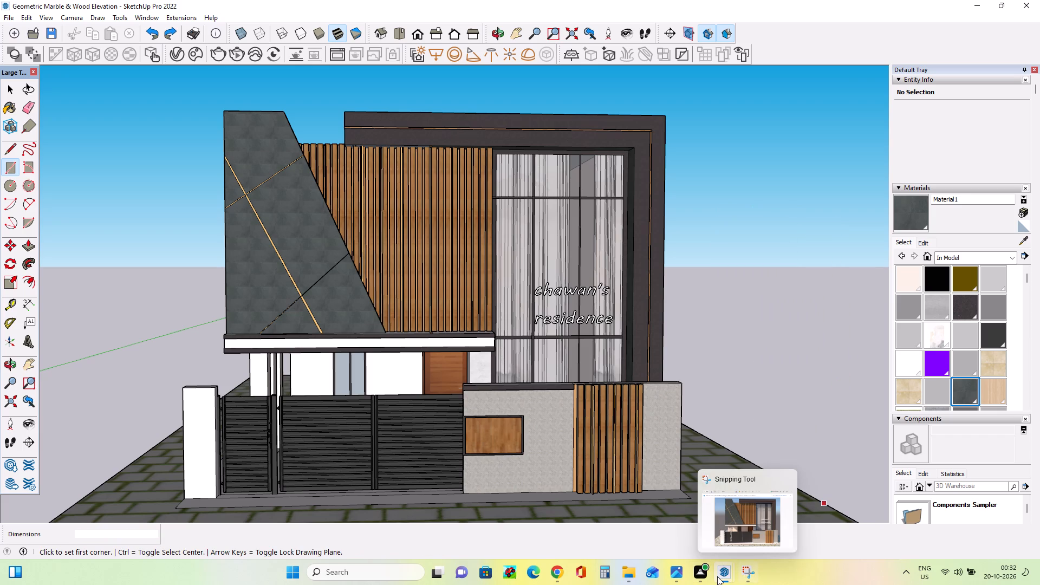
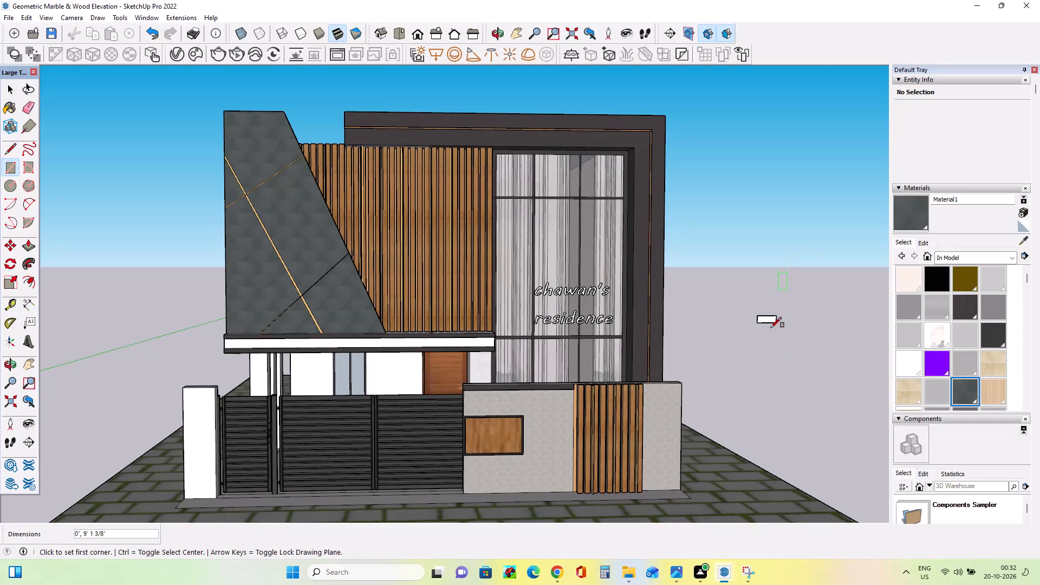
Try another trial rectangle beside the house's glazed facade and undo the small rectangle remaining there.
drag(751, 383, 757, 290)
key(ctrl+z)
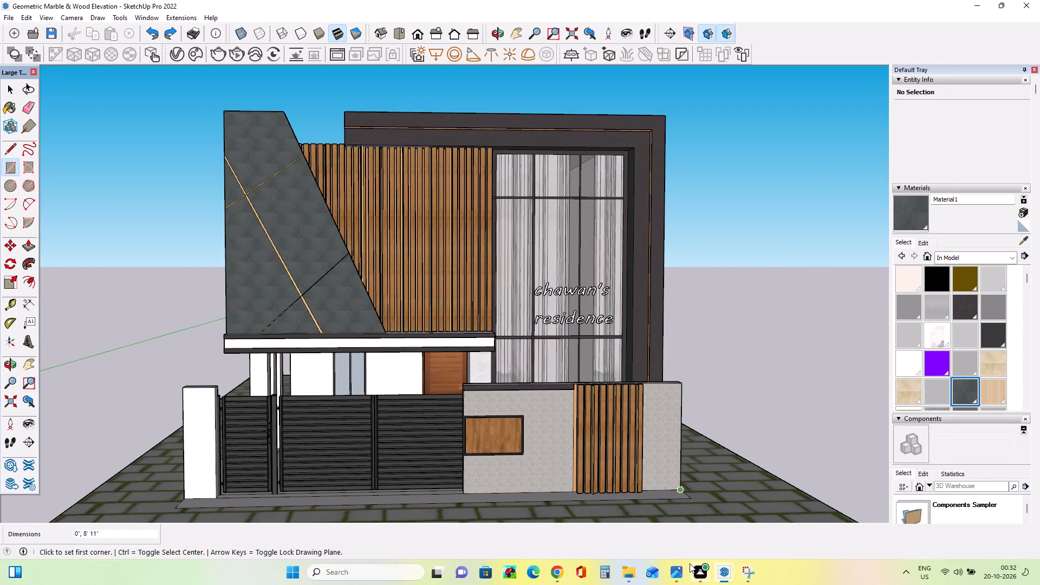